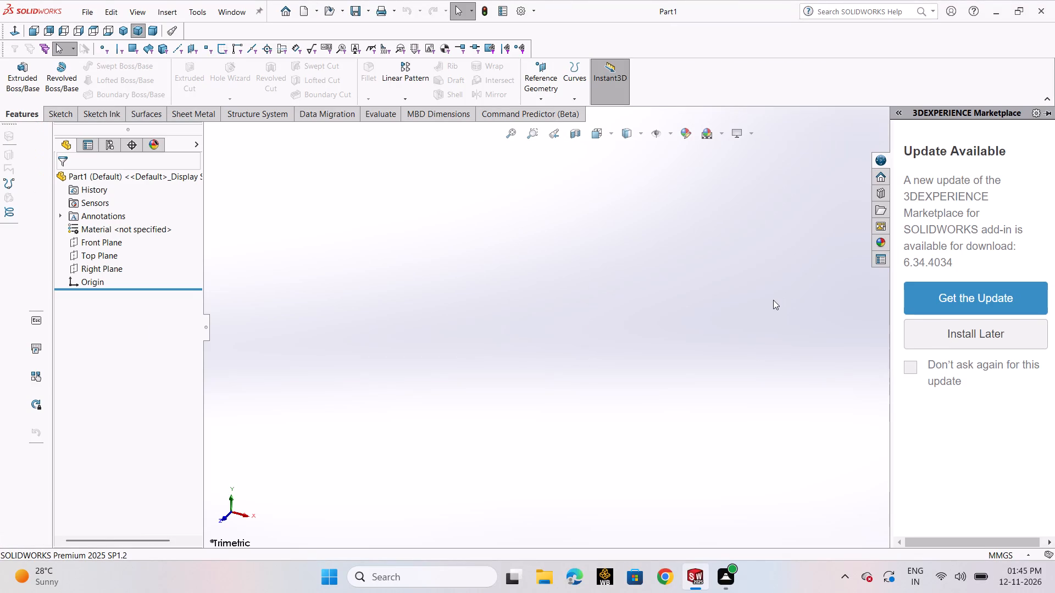
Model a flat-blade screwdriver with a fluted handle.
Start a new sketch on the Right Plane.
{"action": "left_click", "coordinate": [773, 300]}
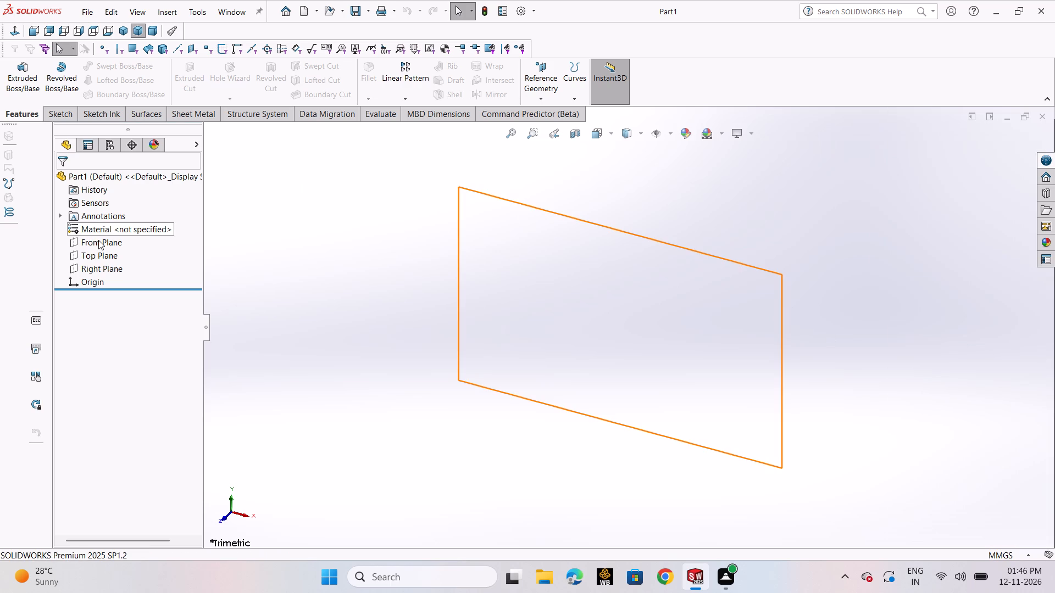
{"action": "left_click", "coordinate": [103, 265]}
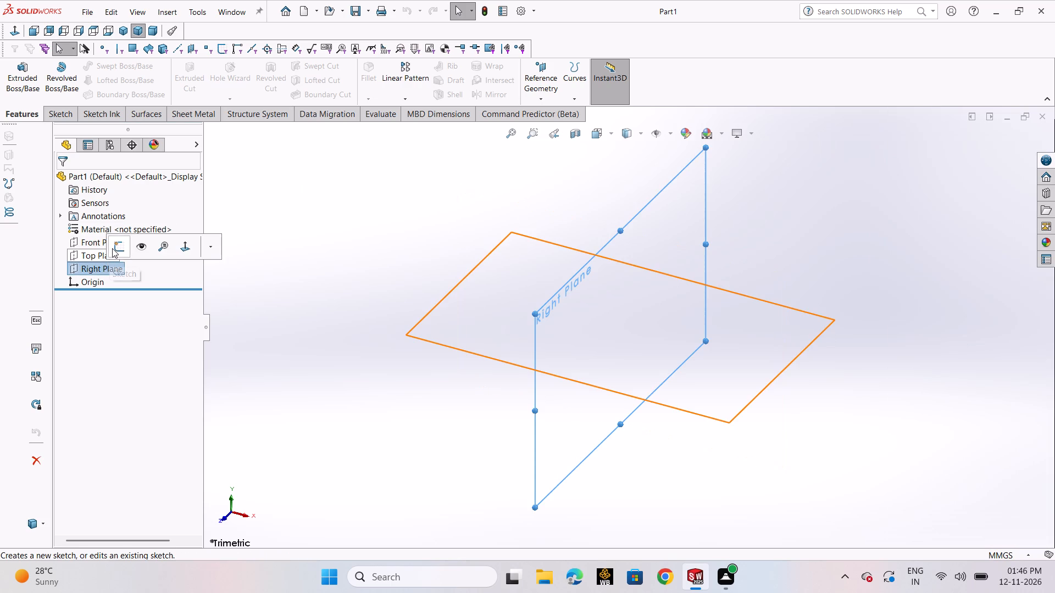
{"action": "left_click", "coordinate": [112, 248]}
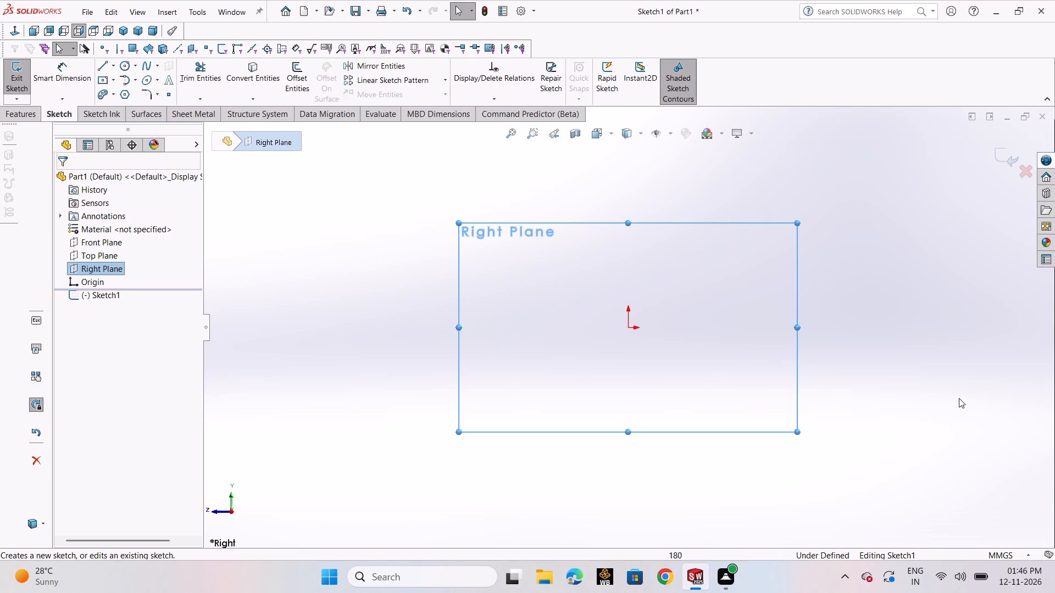
{"action": "left_click", "coordinate": [894, 361]}
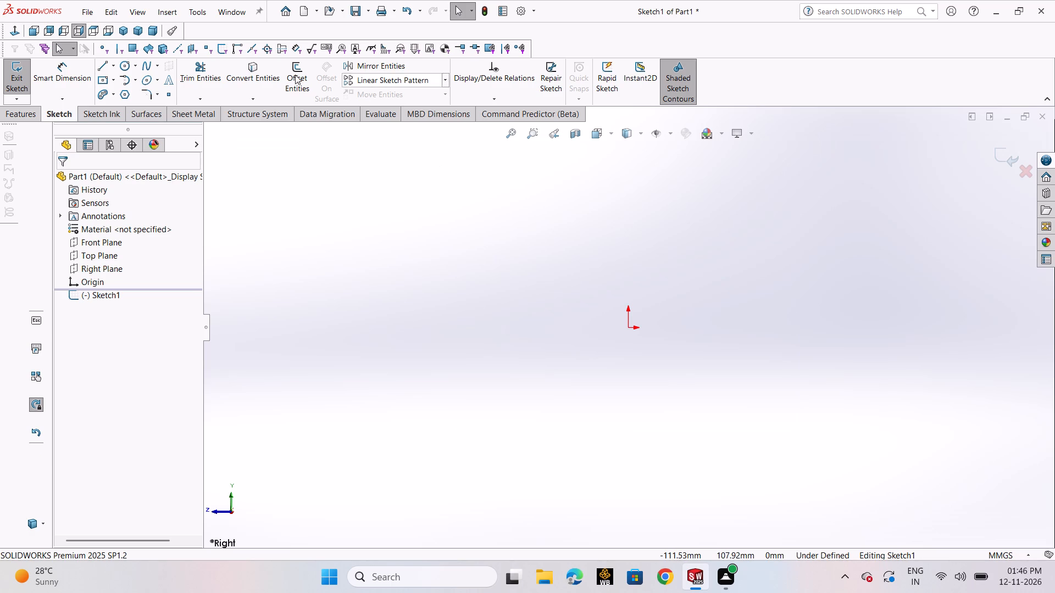
Sketch two concentric circles centred on the origin, with radii of about 48 mm and 75 mm.
{"action": "left_click", "coordinate": [126, 68]}
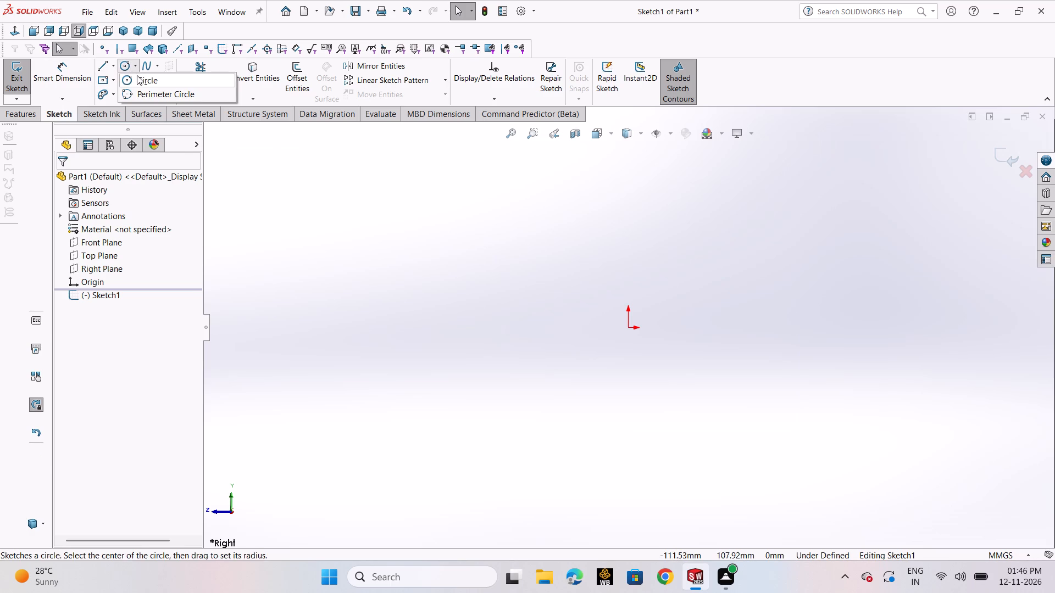
{"action": "left_click", "coordinate": [137, 75]}
{"action": "left_click", "coordinate": [628, 326]}
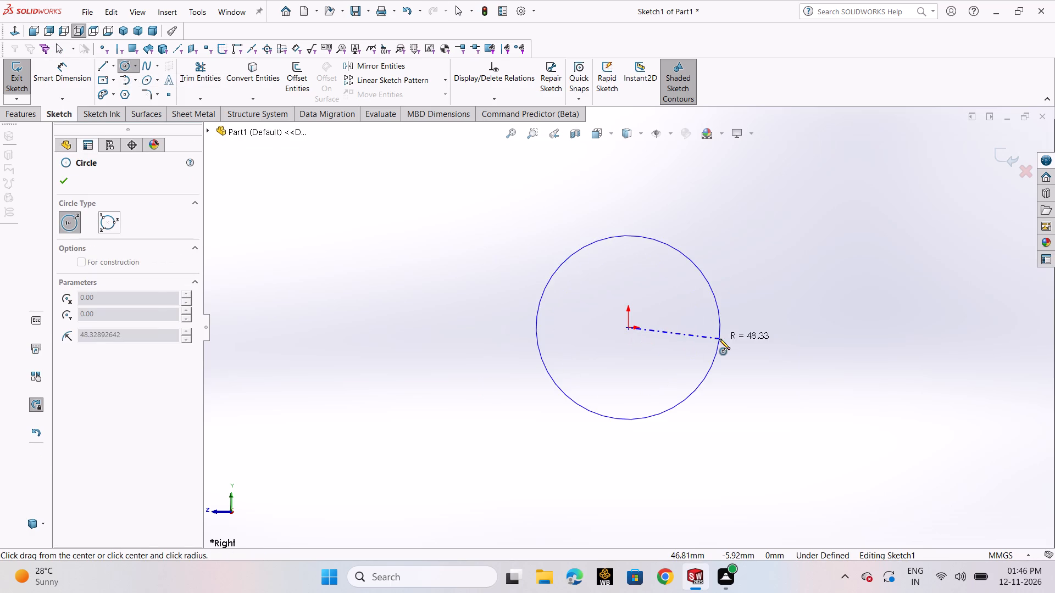
{"action": "left_click", "coordinate": [719, 339]}
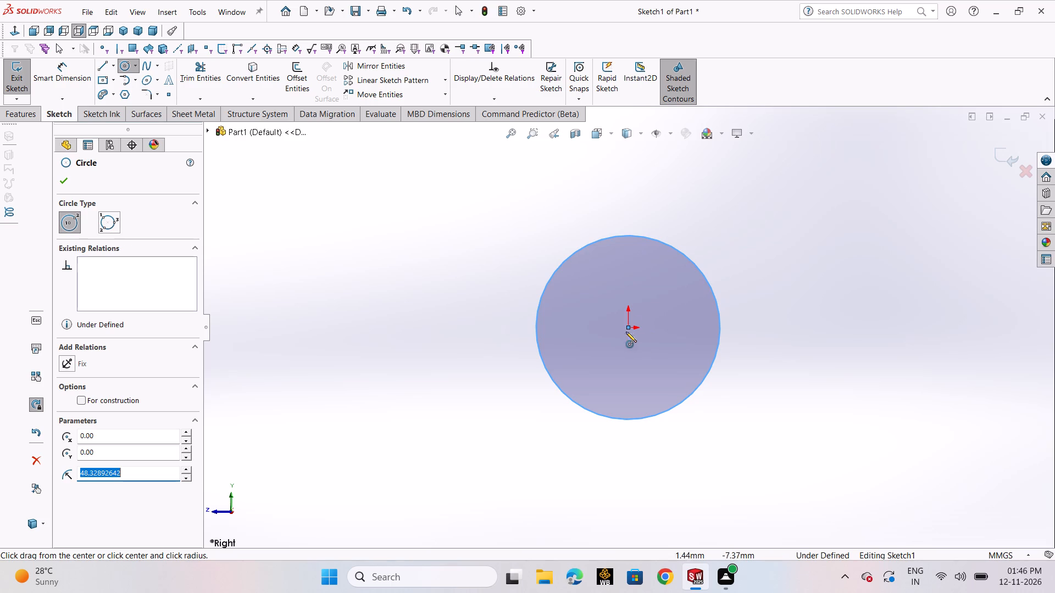
{"action": "left_click", "coordinate": [629, 327]}
{"action": "left_click", "coordinate": [771, 342]}
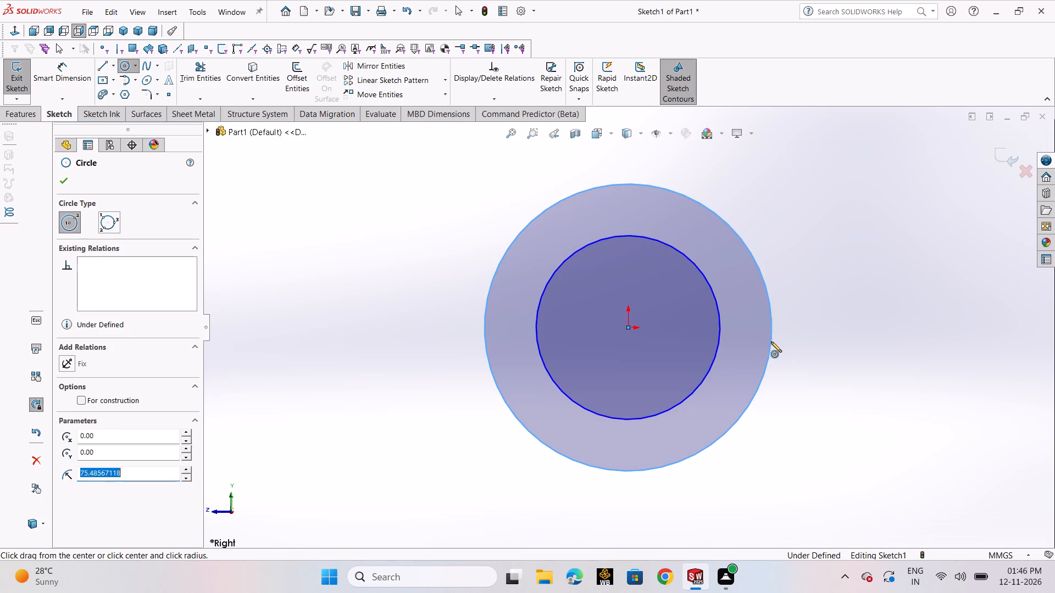
{"action": "right_click", "coordinate": [771, 342]}
{"action": "left_click", "coordinate": [780, 350]}
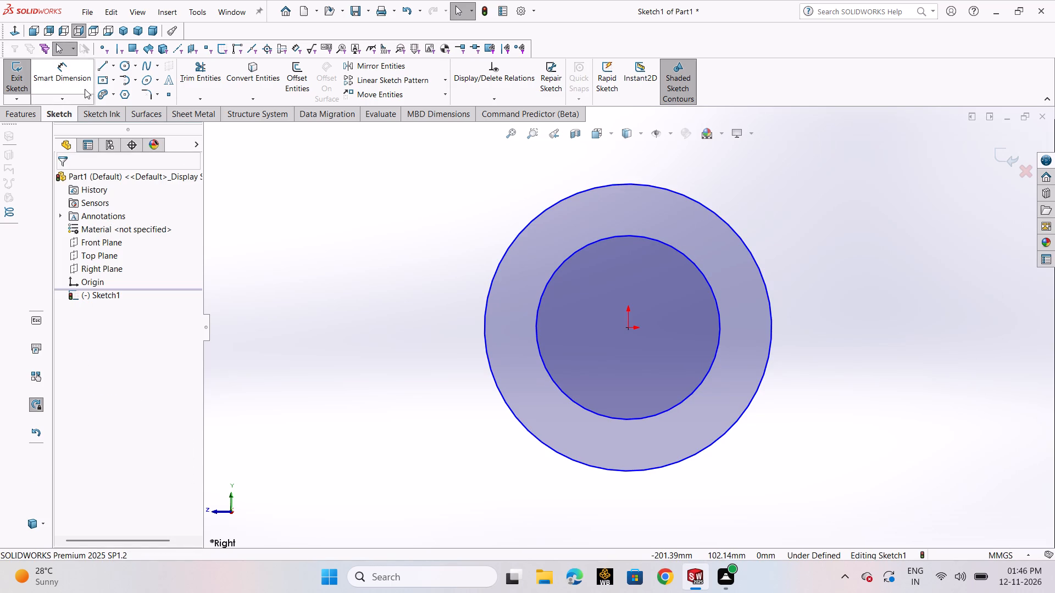
Dimension the outer circle to a 25 mm diameter and the inner circle to a 22 mm diameter.
{"action": "left_click", "coordinate": [37, 74]}
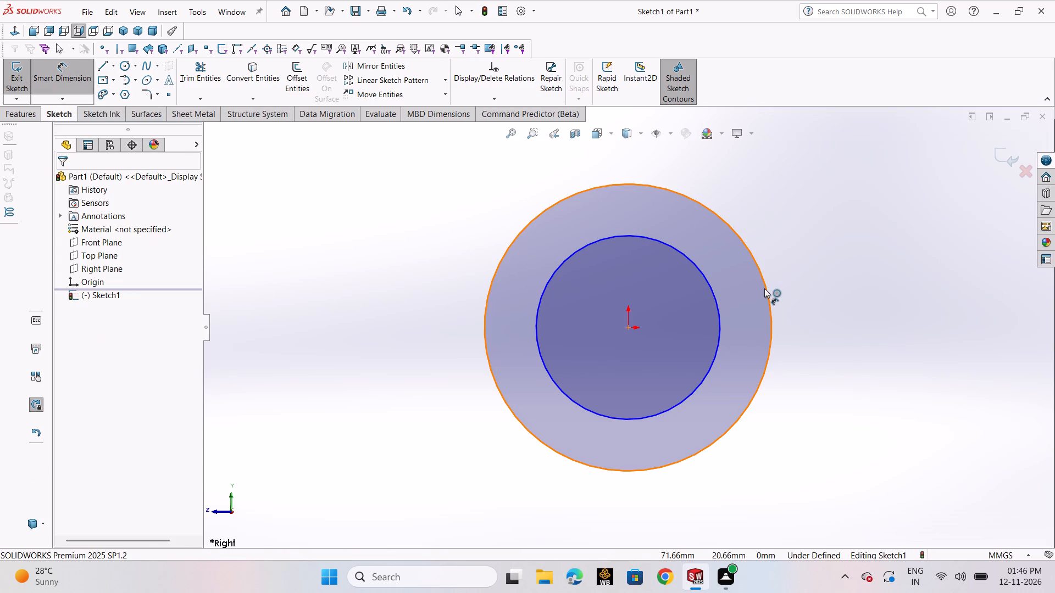
{"action": "left_click", "coordinate": [764, 288]}
{"action": "left_click", "coordinate": [832, 288]}
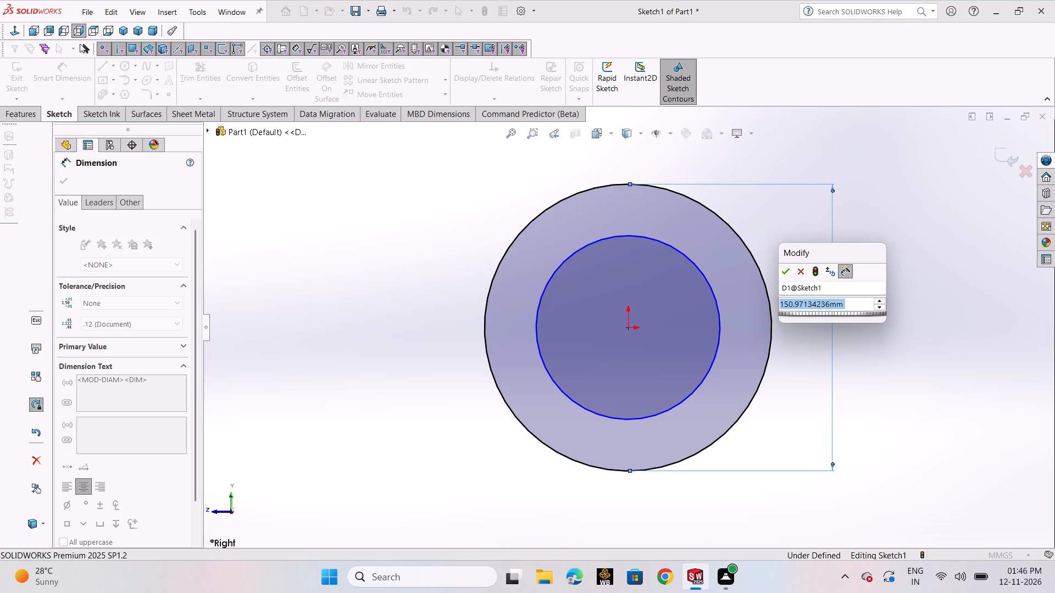
{"action": "type", "text": "25"}
{"action": "key", "text": "Return"}
{"action": "left_click", "coordinate": [718, 313]}
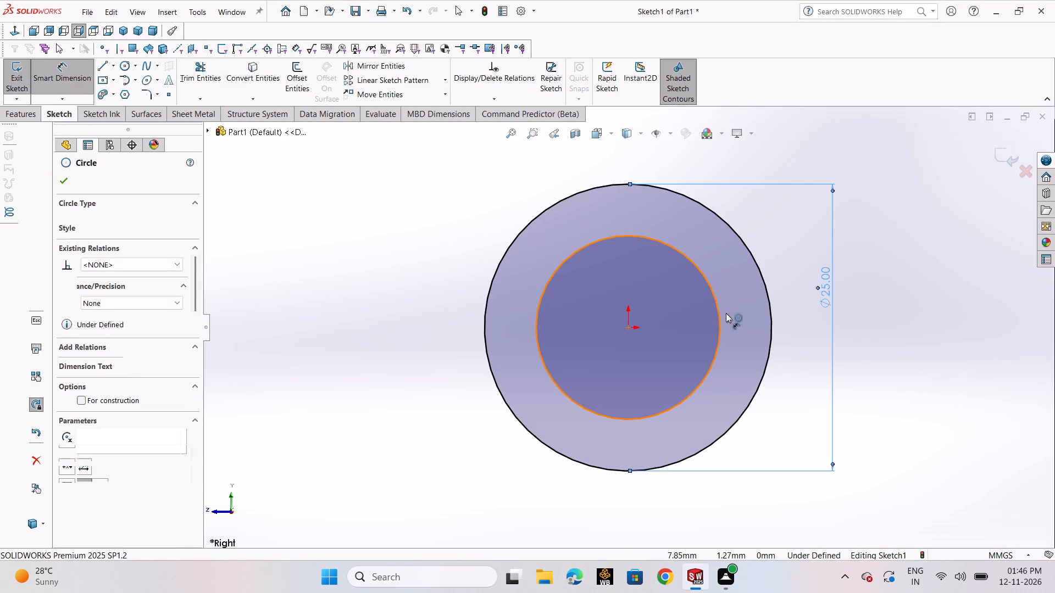
{"action": "left_click", "coordinate": [788, 309]}
{"action": "type", "text": "22"}
{"action": "key", "text": "Return"}
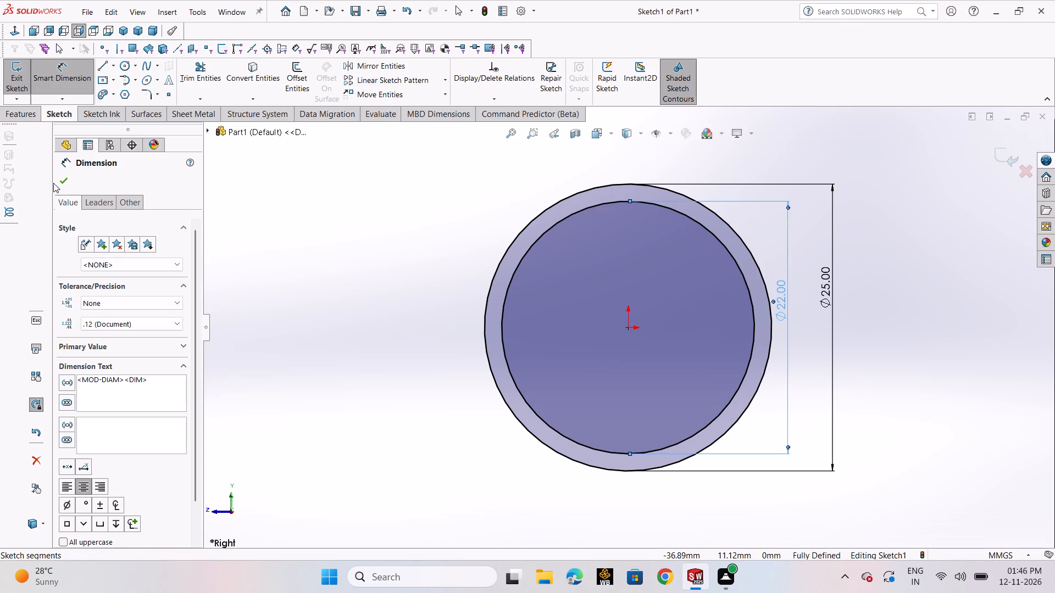
{"action": "left_click", "coordinate": [65, 183]}
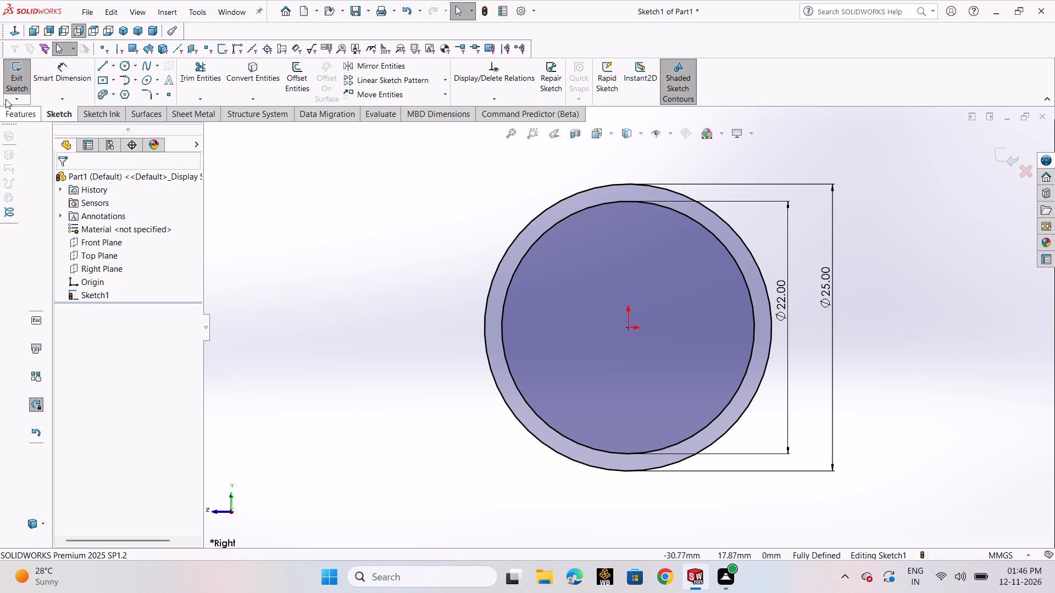
Sketch a vertical centerline about 13.3 mm long from the origin down past the outer circle.
{"action": "left_click", "coordinate": [111, 63]}
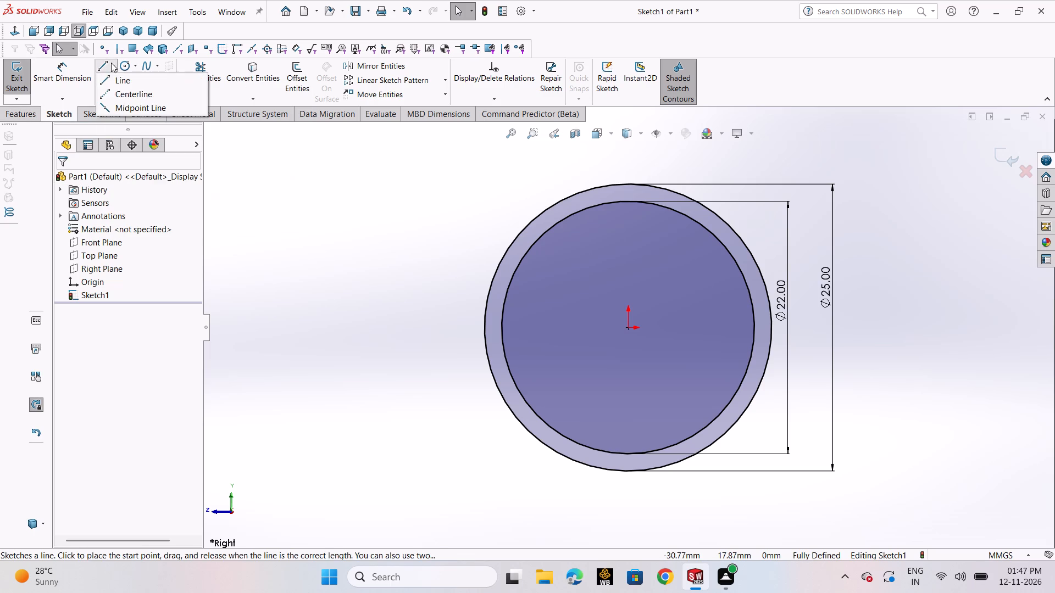
{"action": "left_click", "coordinate": [112, 91]}
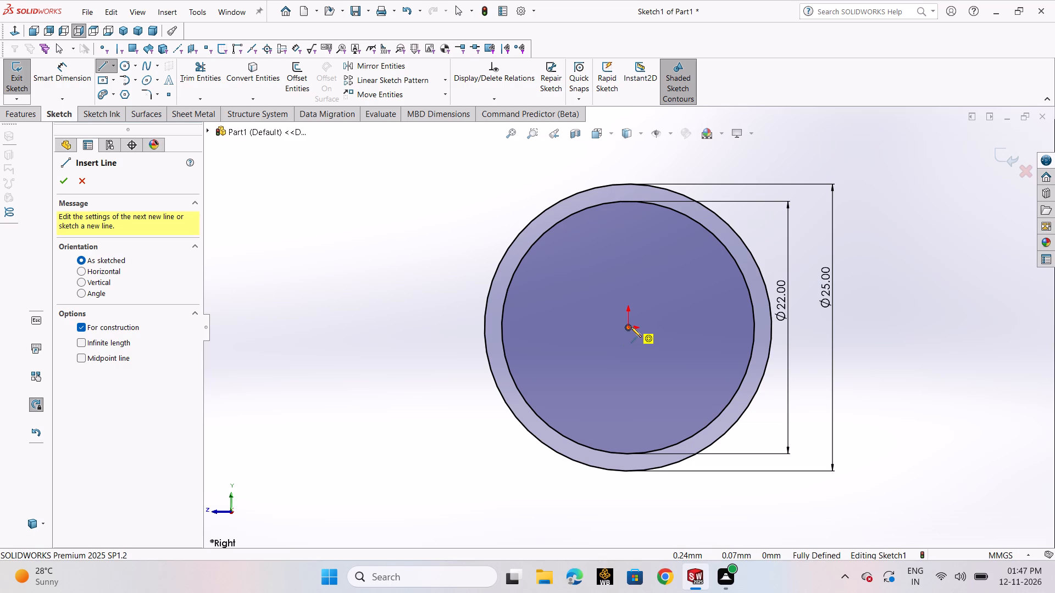
{"action": "left_click", "coordinate": [631, 327]}
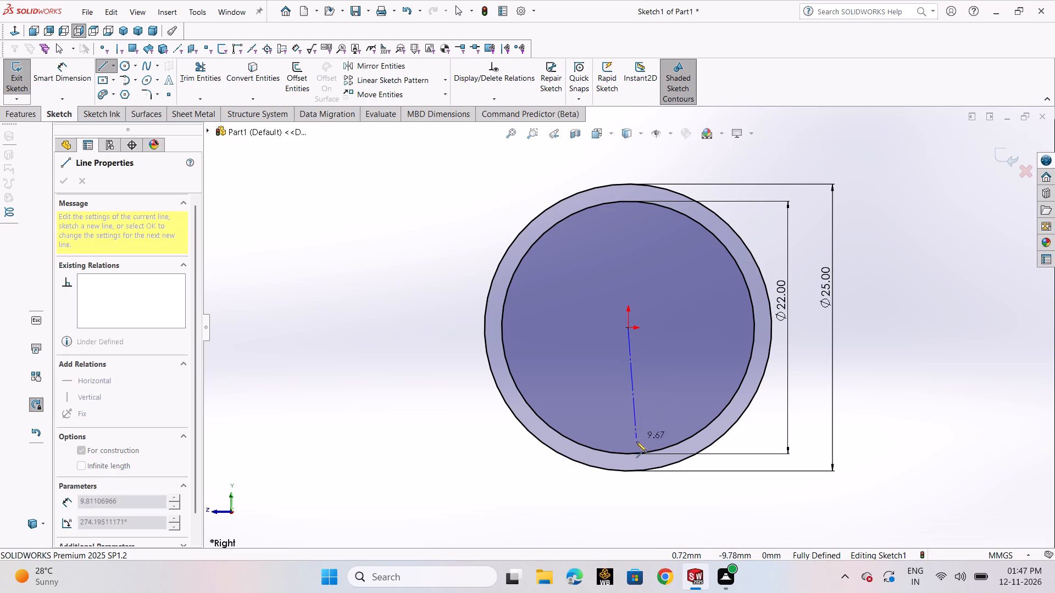
{"action": "left_click", "coordinate": [631, 480]}
{"action": "right_click", "coordinate": [631, 480]}
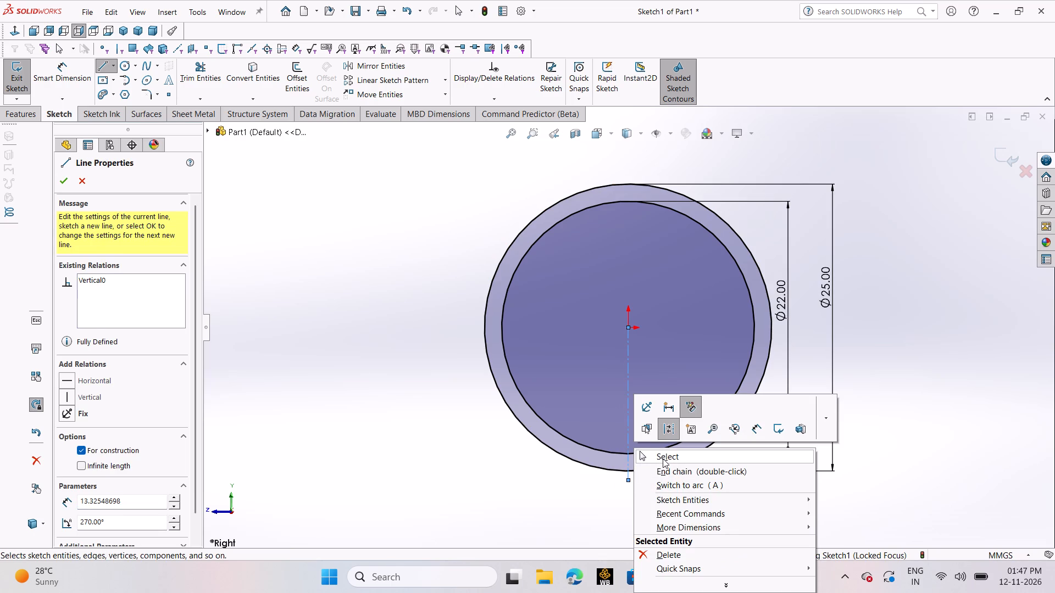
{"action": "left_click", "coordinate": [663, 458]}
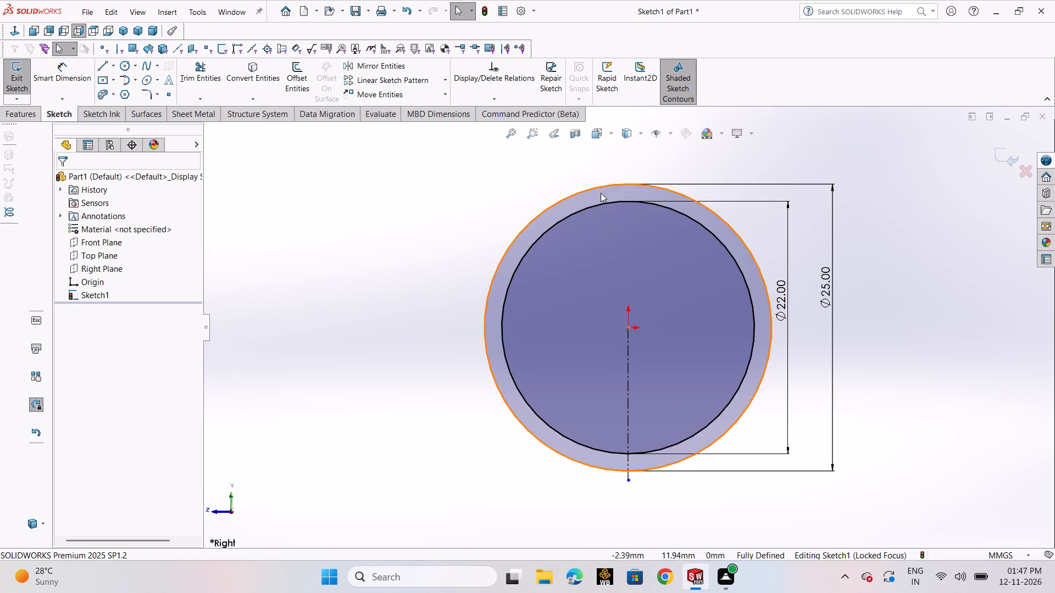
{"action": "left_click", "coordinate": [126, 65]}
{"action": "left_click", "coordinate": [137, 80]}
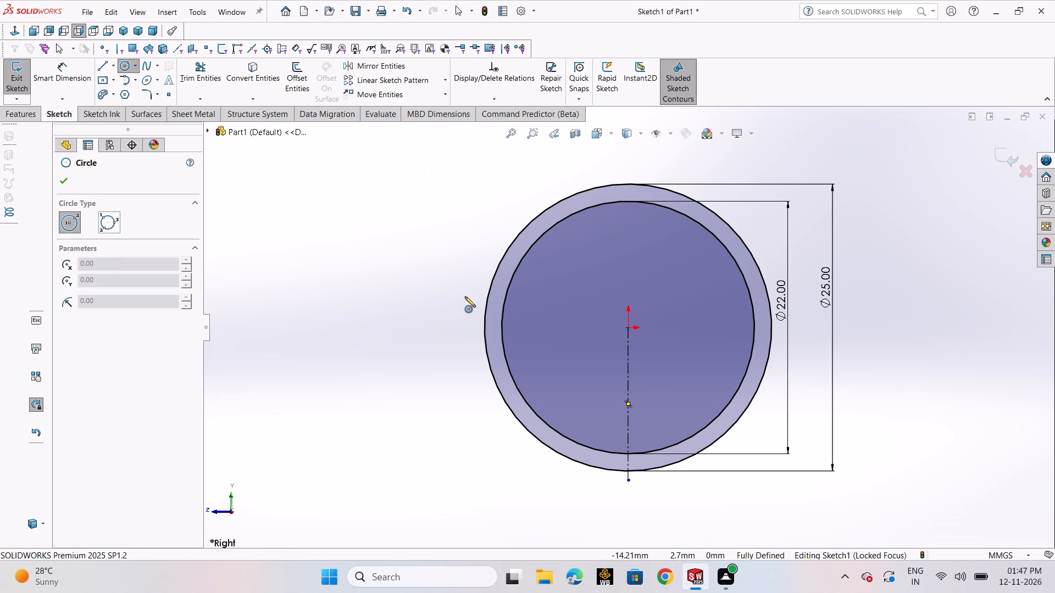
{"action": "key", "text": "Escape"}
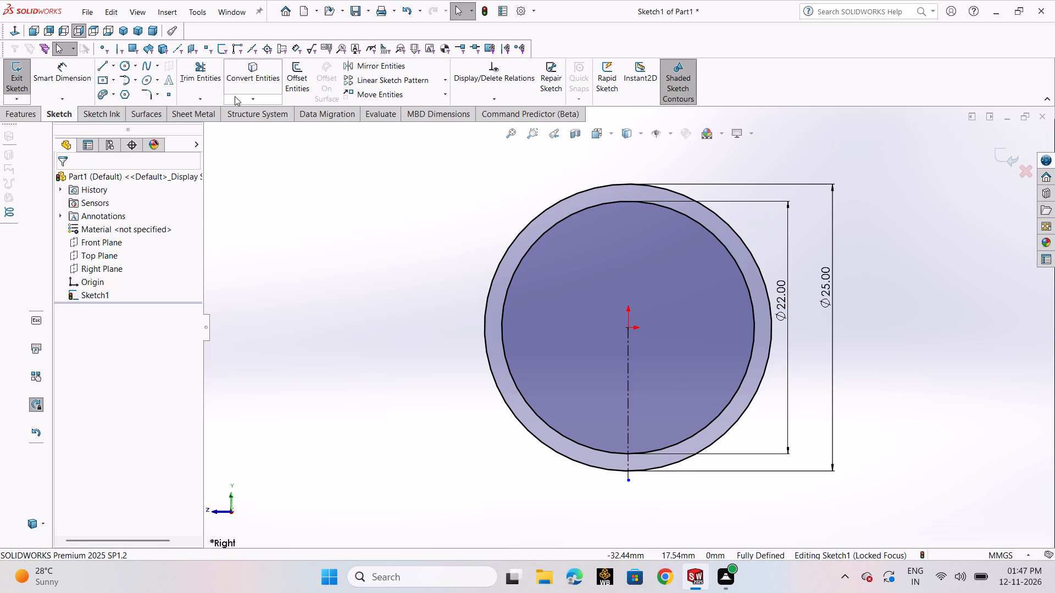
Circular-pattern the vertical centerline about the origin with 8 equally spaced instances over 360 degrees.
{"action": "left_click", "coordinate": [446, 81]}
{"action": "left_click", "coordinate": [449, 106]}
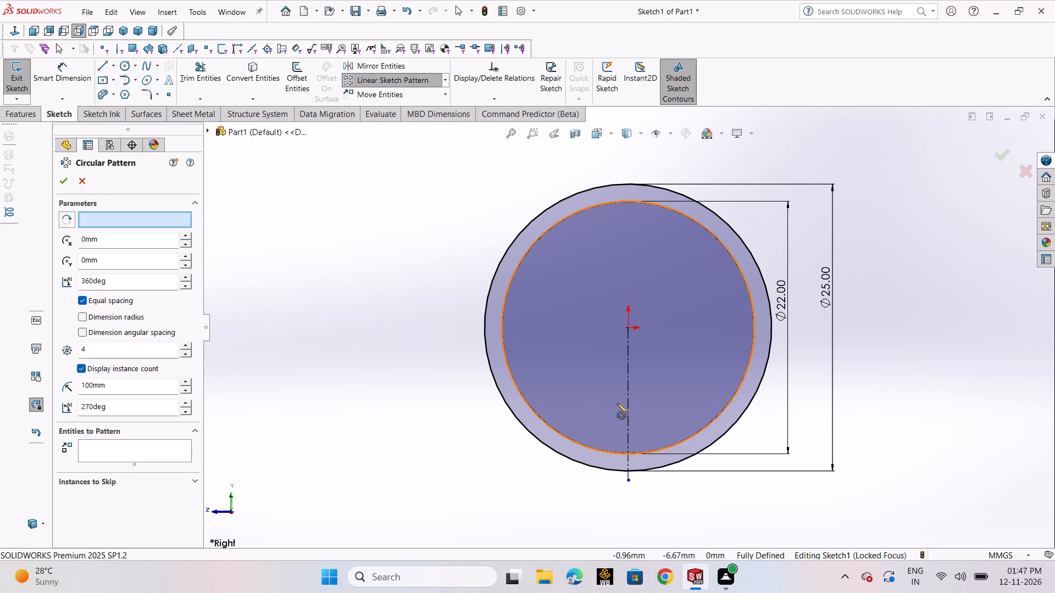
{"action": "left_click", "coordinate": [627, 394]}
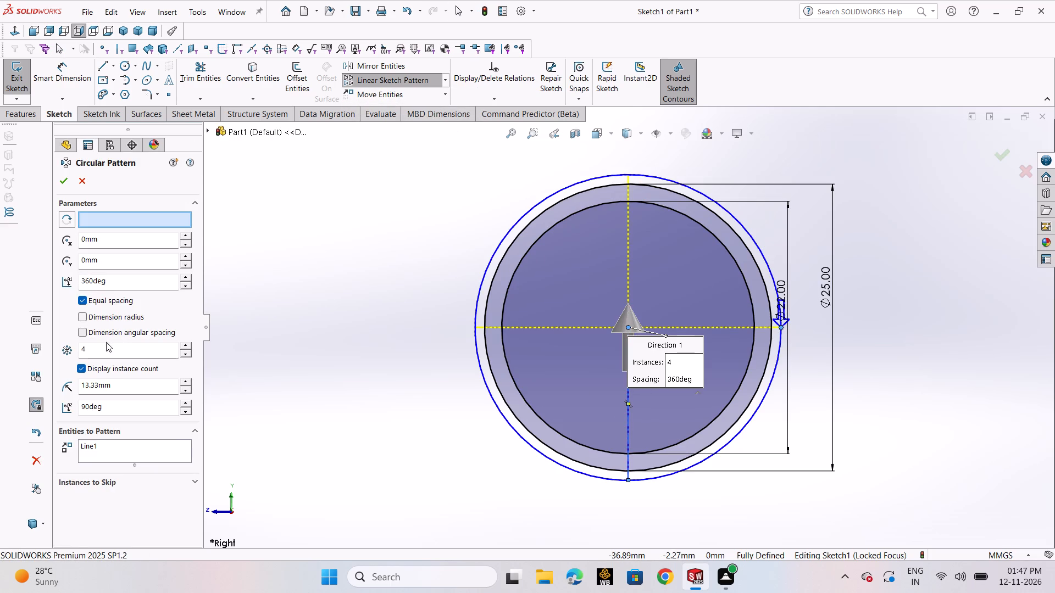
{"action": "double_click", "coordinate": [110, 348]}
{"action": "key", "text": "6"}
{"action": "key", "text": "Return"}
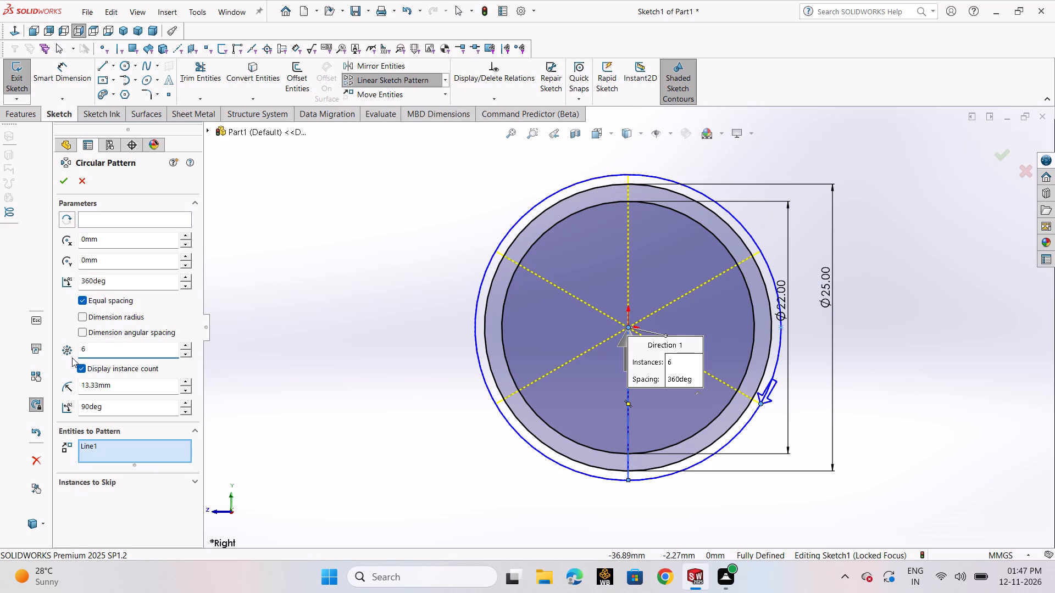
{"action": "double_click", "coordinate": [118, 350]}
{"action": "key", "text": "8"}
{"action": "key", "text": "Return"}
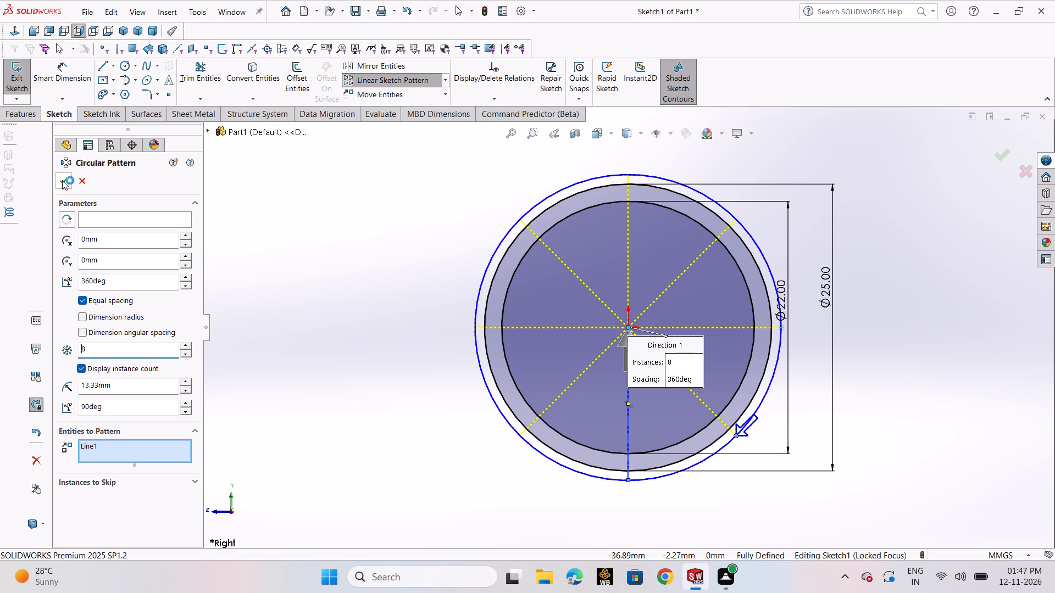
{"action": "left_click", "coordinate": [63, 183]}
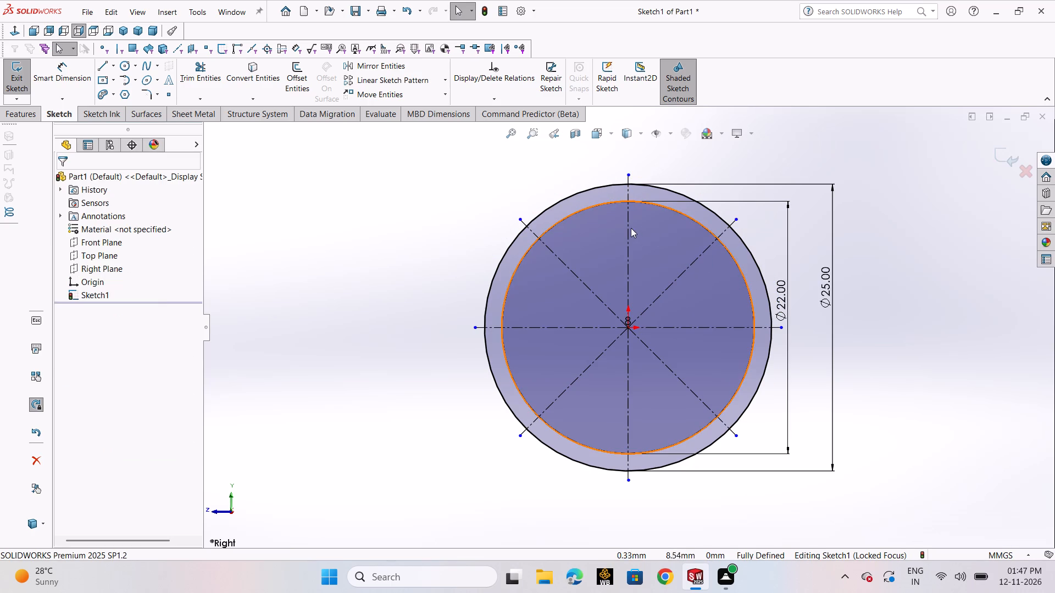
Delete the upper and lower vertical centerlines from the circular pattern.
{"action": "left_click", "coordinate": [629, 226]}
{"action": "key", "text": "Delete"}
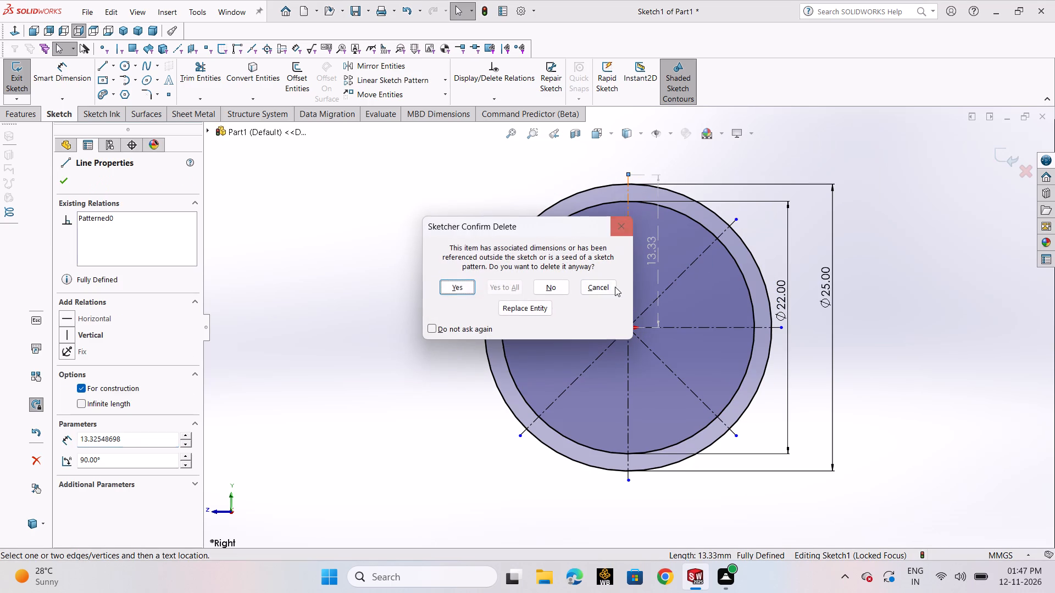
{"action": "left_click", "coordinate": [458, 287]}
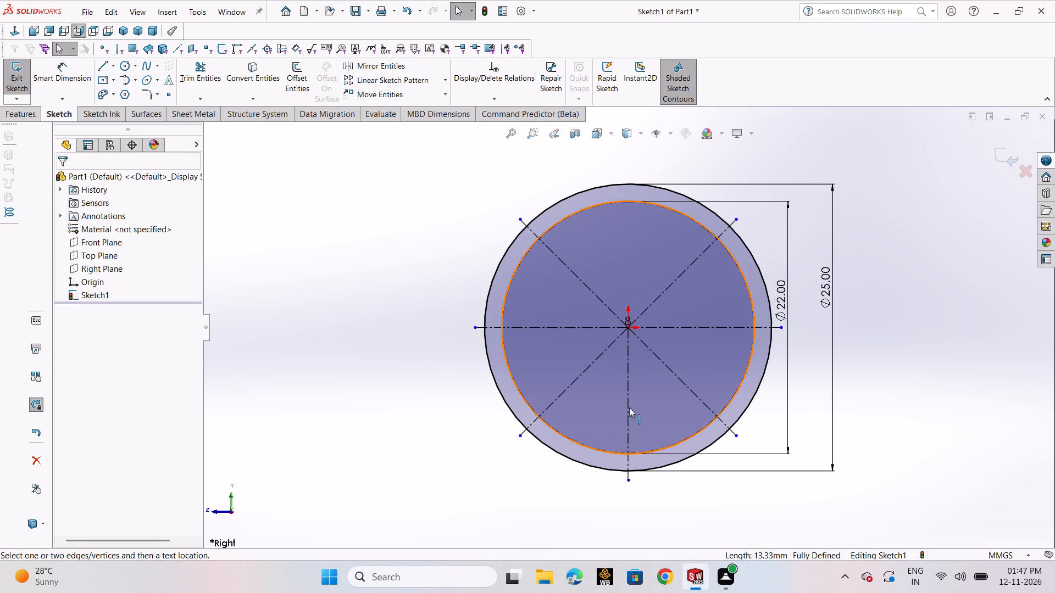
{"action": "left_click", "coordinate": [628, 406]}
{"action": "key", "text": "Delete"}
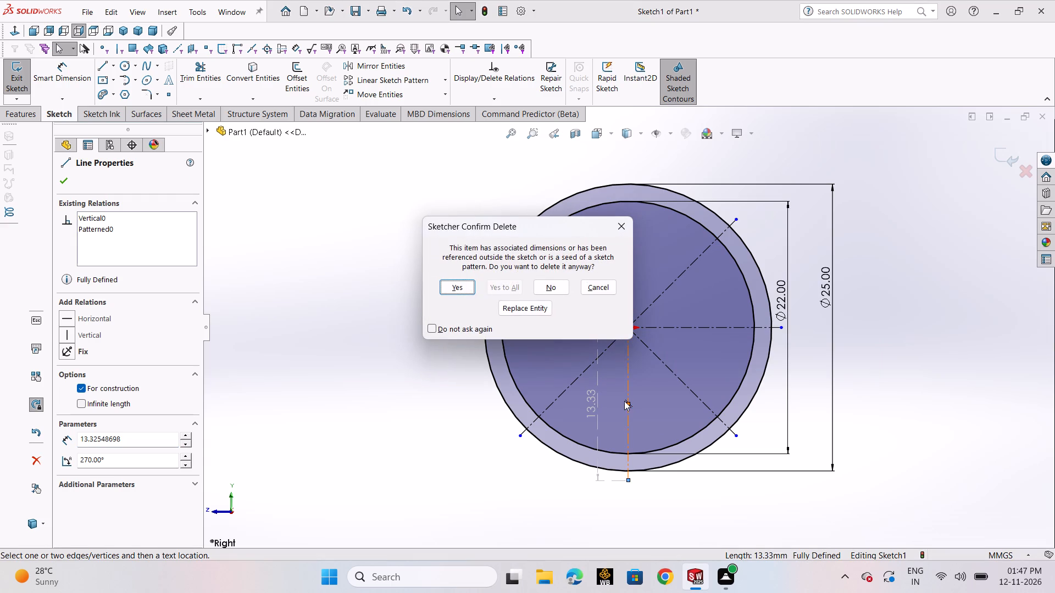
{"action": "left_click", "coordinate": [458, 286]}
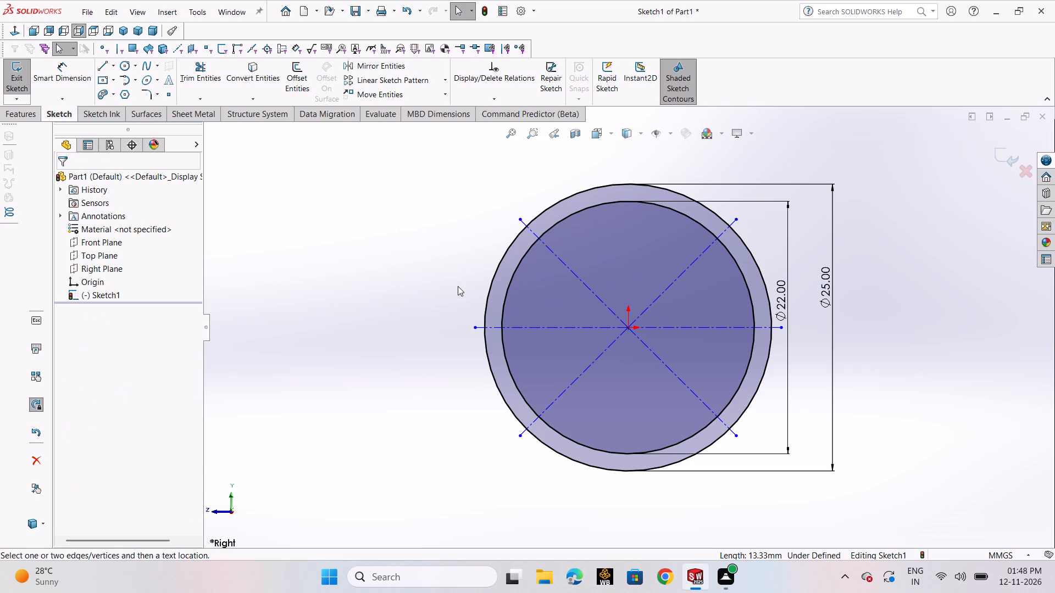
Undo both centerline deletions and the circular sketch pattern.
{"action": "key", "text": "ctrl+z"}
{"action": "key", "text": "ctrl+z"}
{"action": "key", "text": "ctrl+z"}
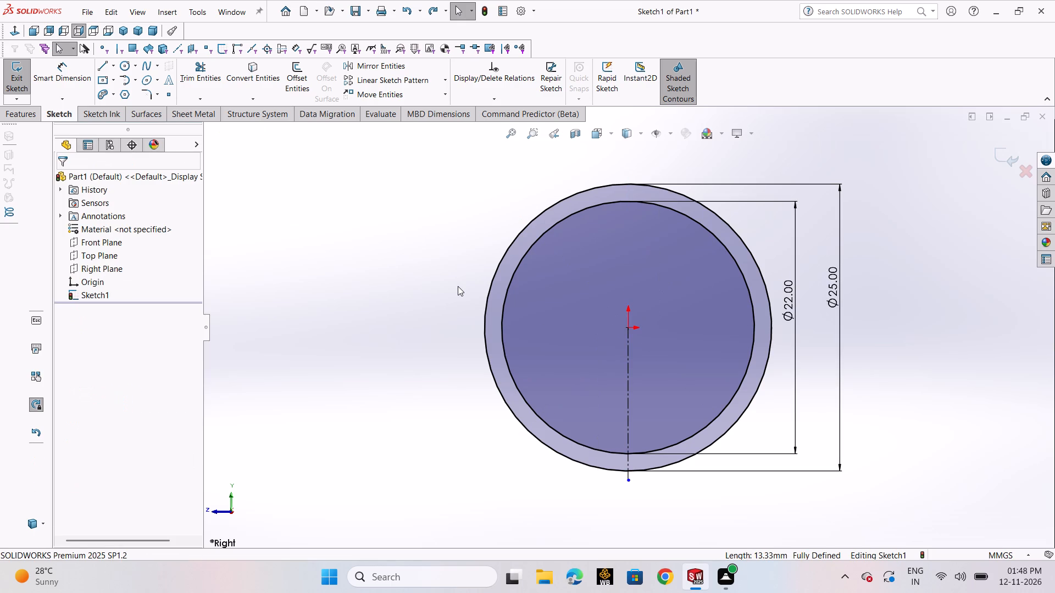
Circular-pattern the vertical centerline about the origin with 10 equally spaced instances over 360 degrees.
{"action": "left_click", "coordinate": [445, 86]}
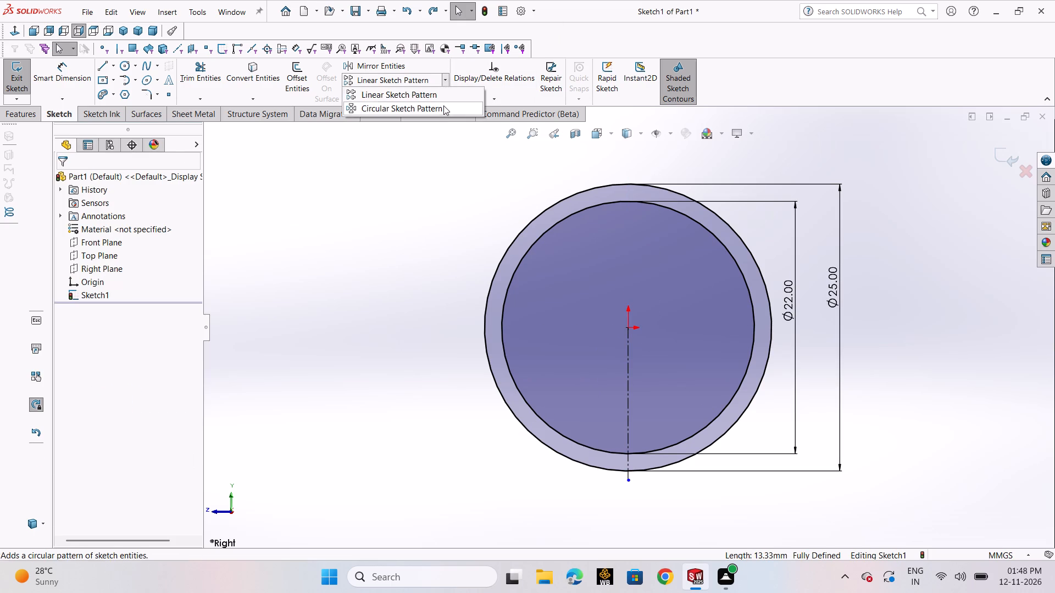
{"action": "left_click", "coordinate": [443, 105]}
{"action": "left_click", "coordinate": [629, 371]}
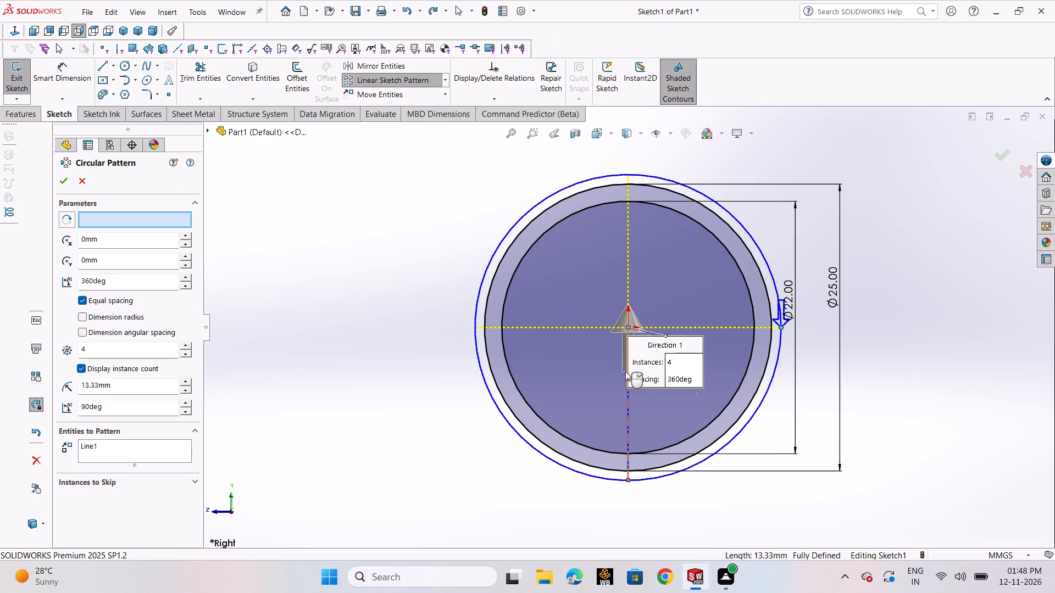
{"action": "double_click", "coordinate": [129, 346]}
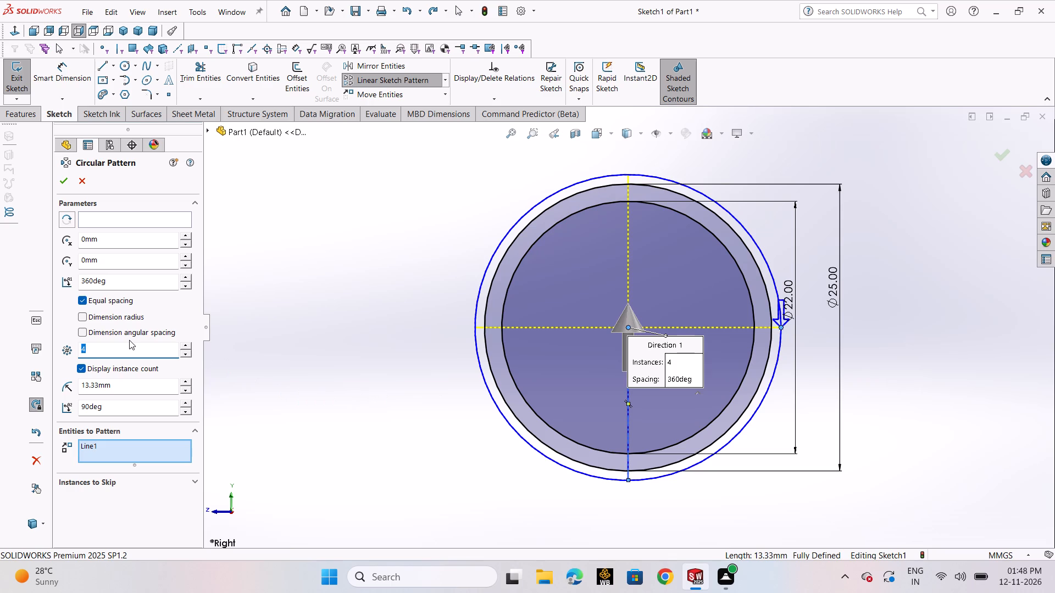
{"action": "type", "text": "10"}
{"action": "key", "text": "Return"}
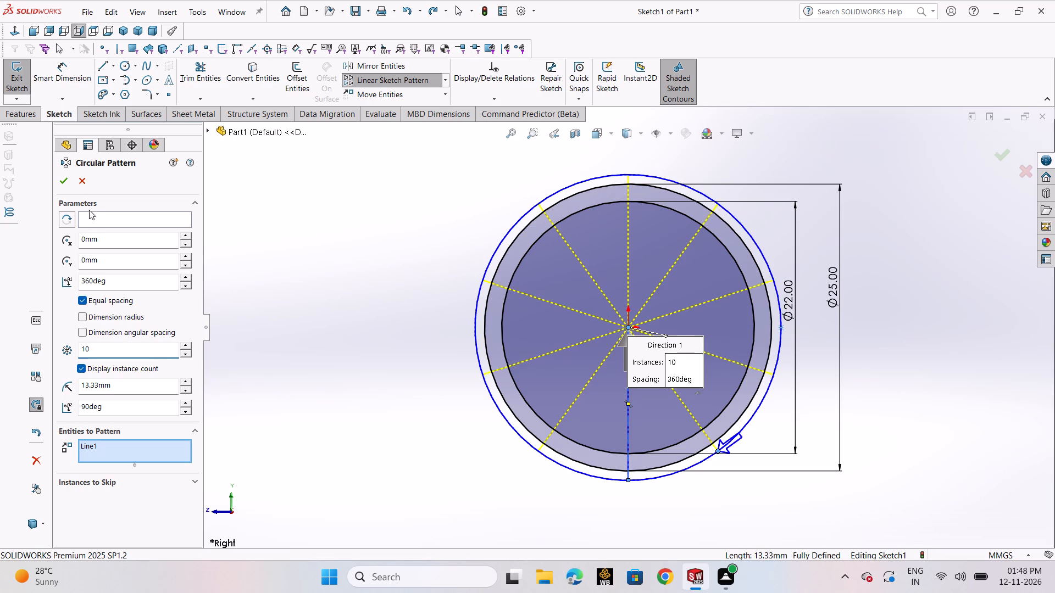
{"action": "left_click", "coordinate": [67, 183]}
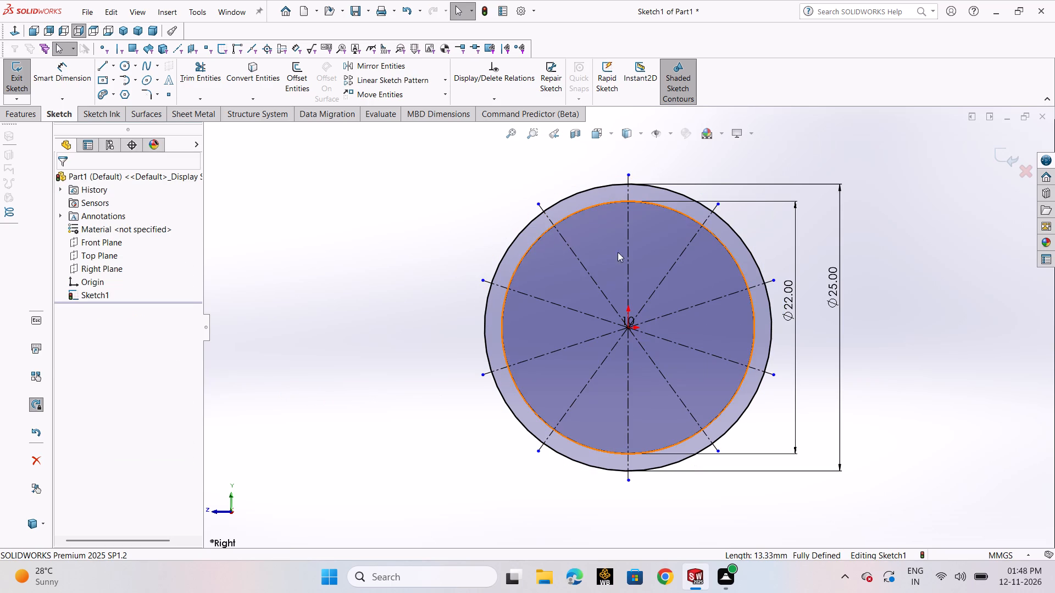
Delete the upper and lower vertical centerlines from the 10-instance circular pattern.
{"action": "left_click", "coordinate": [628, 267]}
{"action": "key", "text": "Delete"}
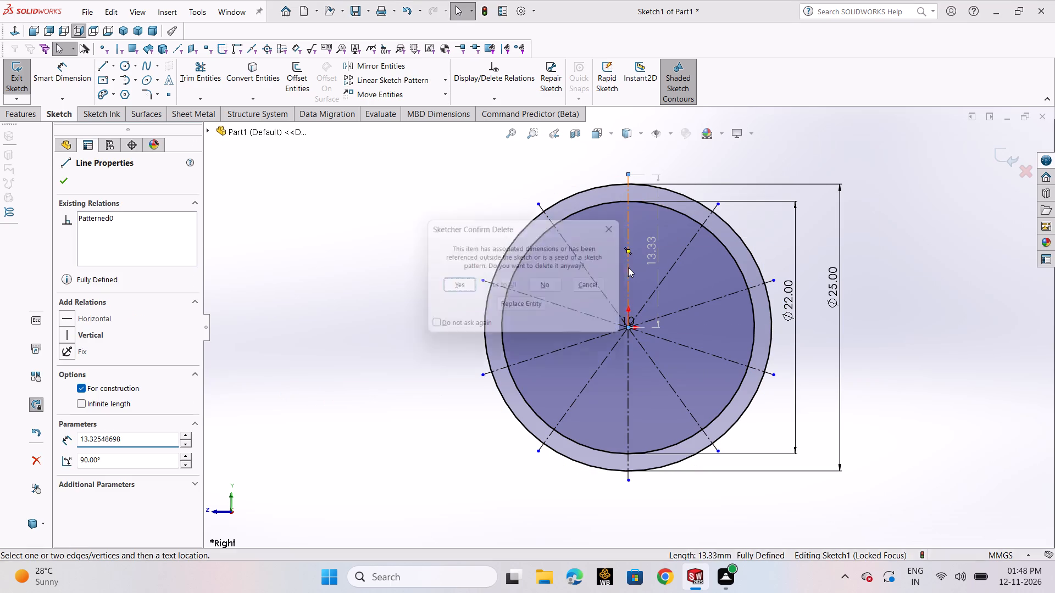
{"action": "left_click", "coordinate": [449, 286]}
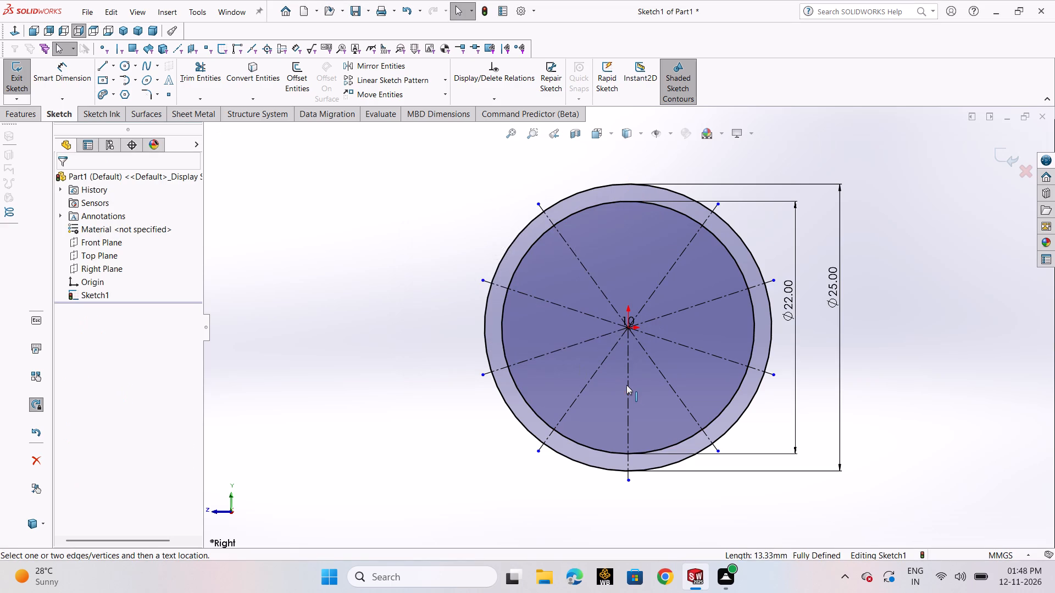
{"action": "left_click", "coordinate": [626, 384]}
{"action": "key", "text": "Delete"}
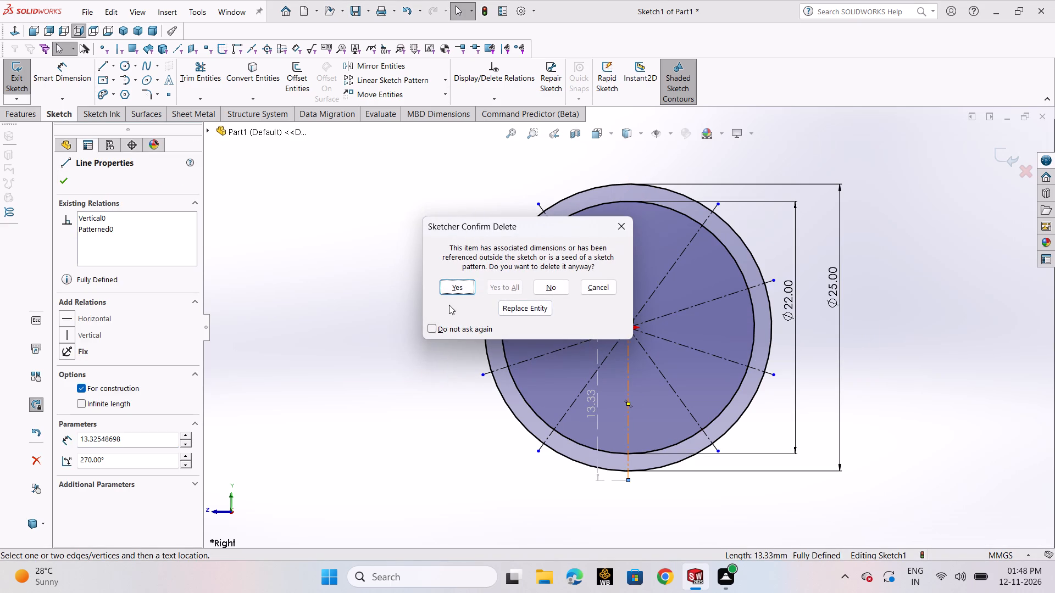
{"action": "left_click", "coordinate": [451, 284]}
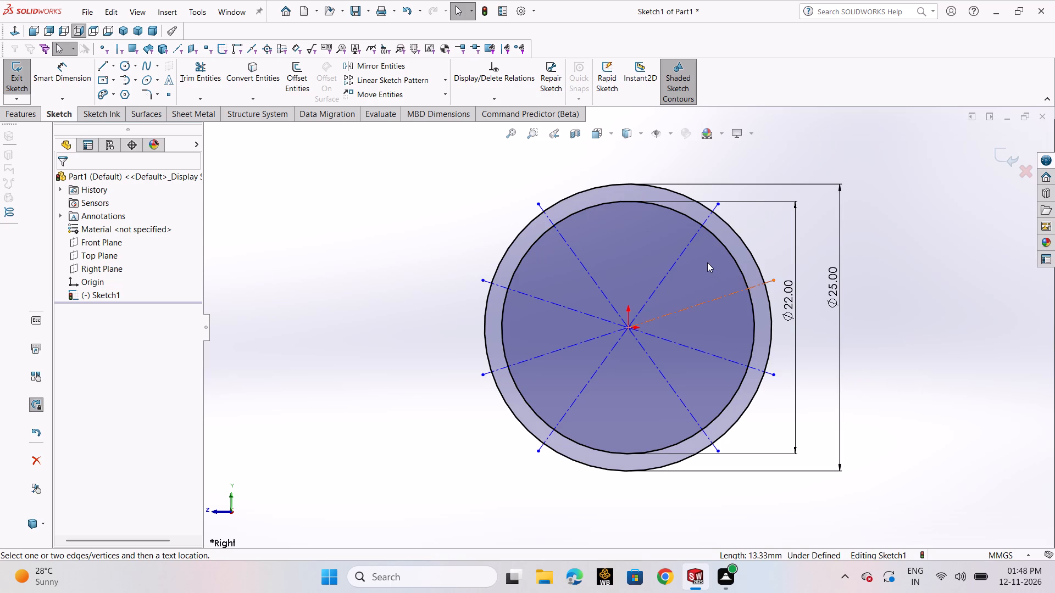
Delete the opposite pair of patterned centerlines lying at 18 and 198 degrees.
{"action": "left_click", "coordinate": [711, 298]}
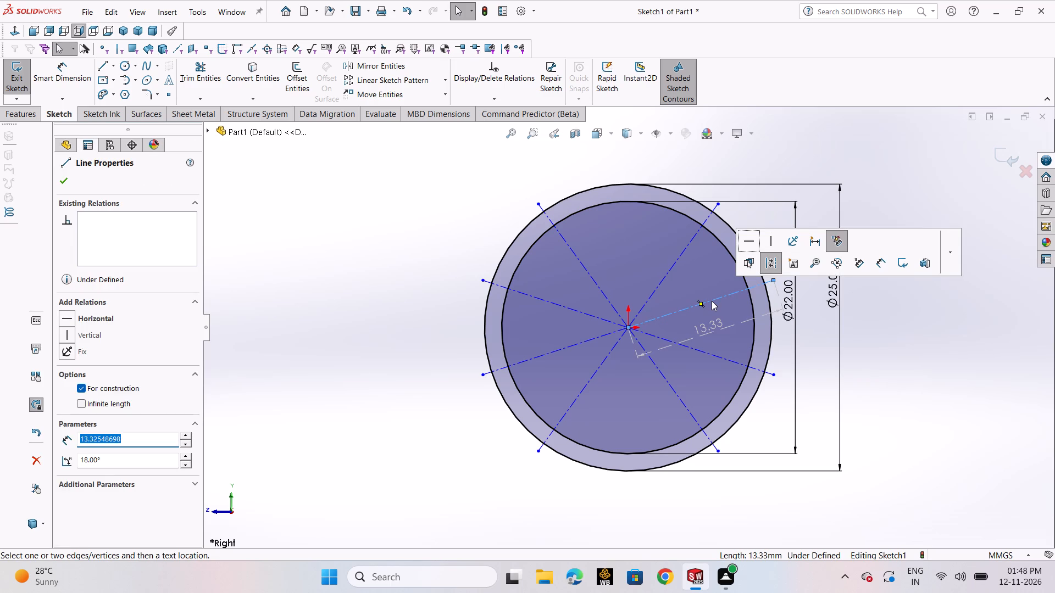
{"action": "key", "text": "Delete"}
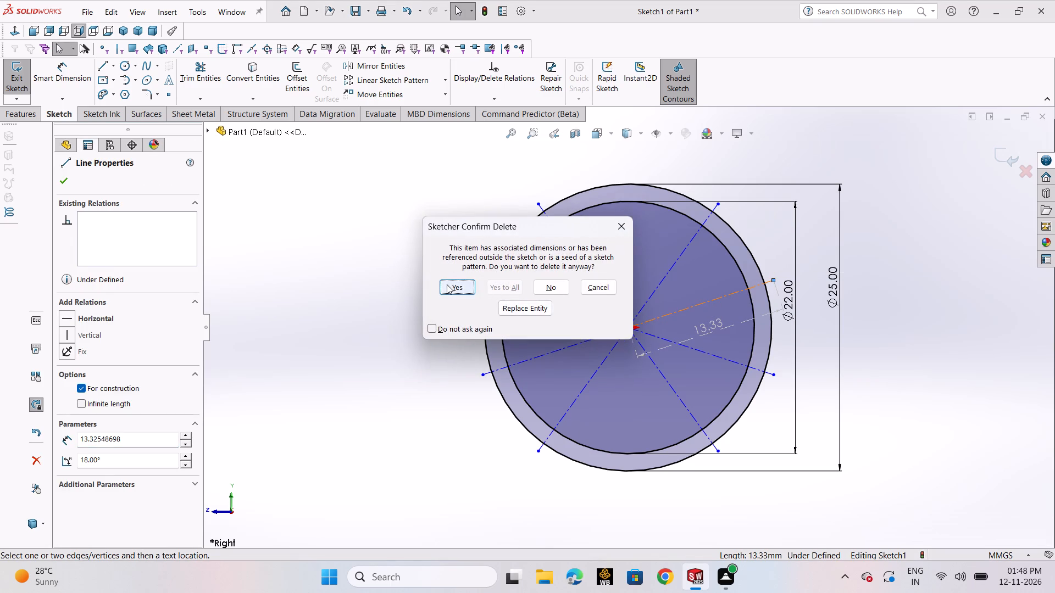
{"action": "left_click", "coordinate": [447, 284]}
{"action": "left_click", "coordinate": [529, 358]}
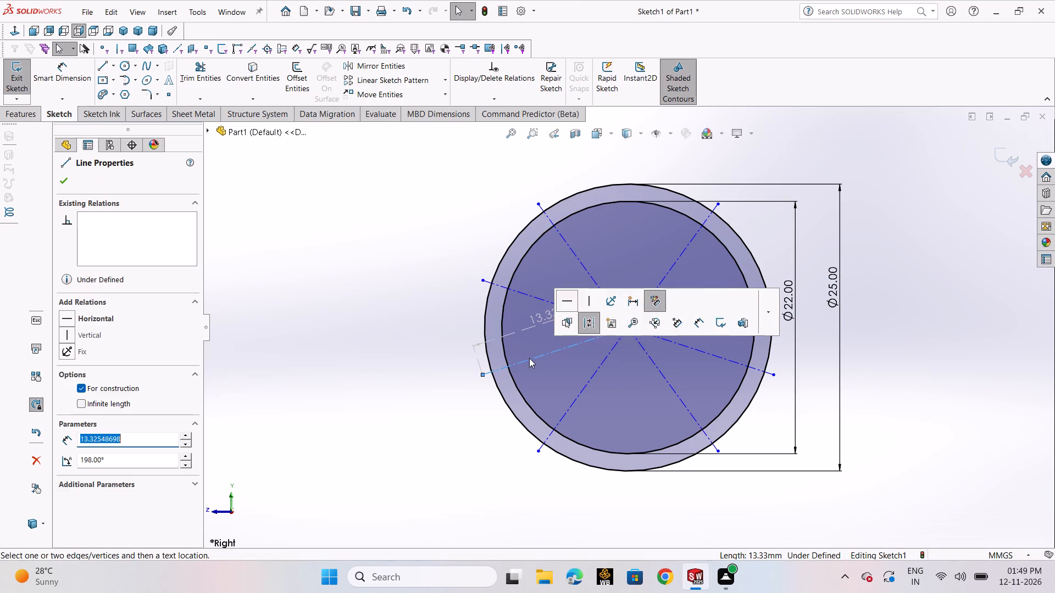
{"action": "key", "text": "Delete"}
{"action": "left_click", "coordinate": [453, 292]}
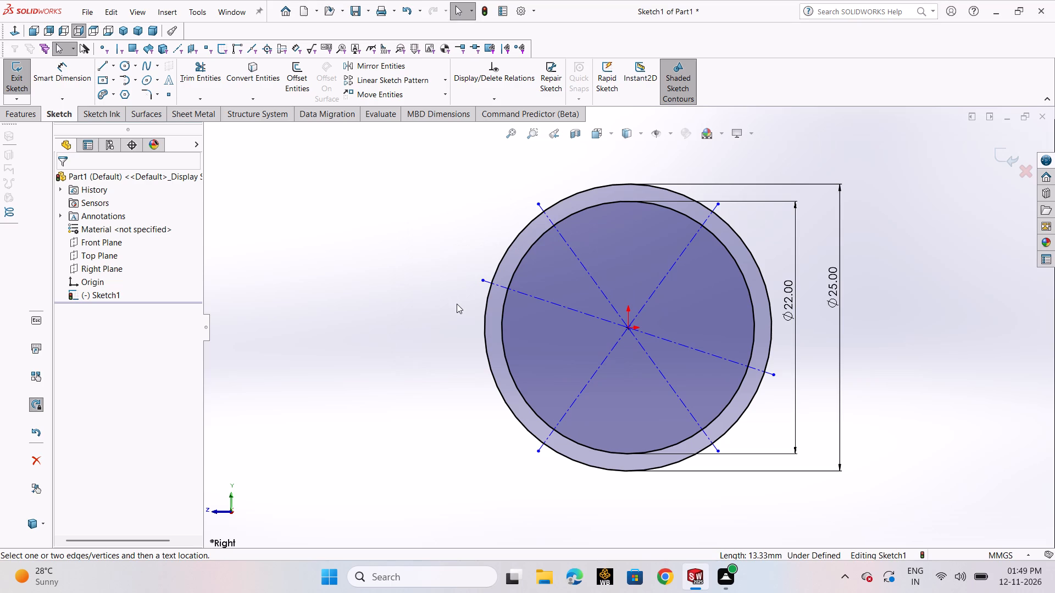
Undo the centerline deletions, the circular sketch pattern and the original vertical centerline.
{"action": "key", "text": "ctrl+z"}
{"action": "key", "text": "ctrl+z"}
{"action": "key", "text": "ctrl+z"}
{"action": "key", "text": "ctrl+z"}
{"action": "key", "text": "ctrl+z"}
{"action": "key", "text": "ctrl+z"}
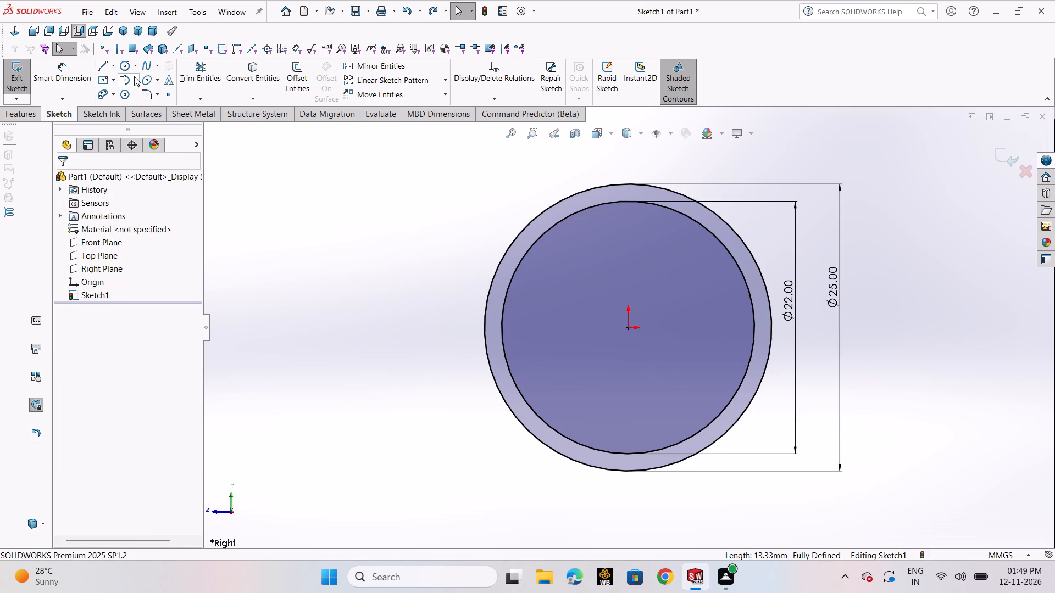
Sketch a vertical centerline about 15.1 mm long from the origin down past the outer circle.
{"action": "left_click", "coordinate": [113, 66]}
{"action": "left_click", "coordinate": [125, 94]}
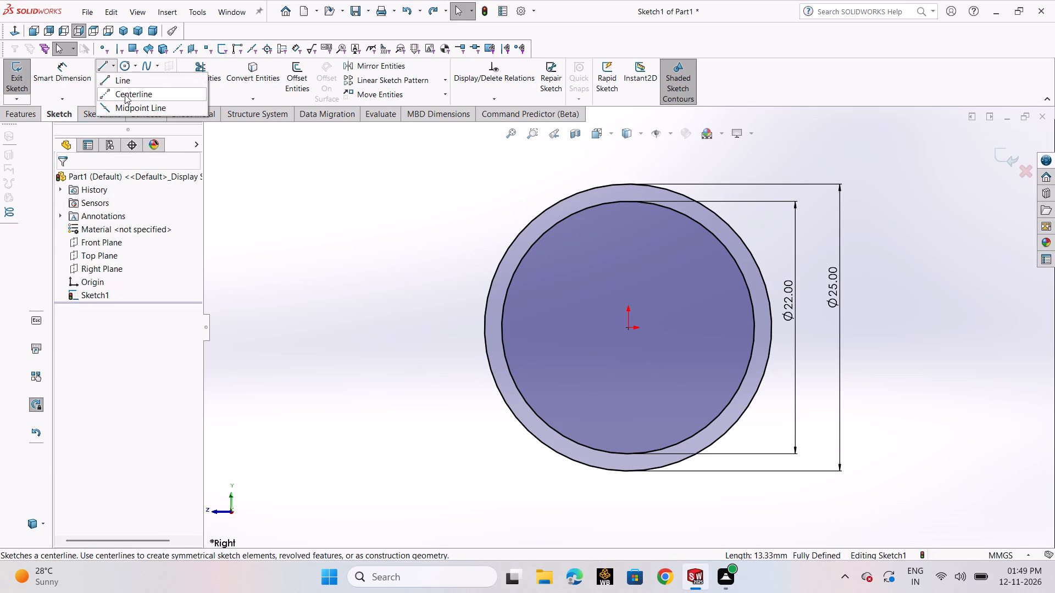
{"action": "left_click", "coordinate": [629, 329]}
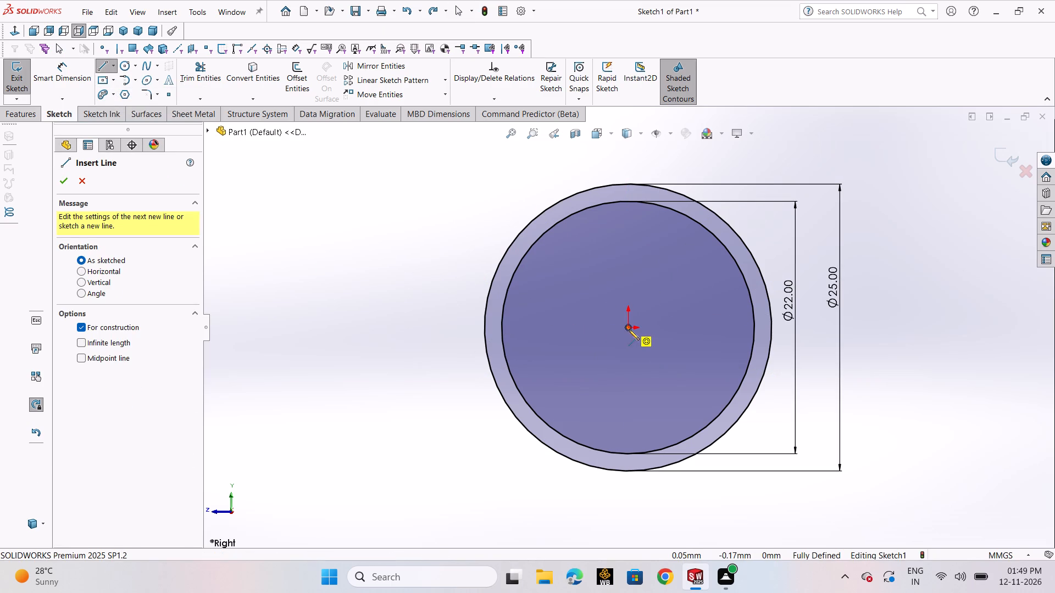
{"action": "left_click", "coordinate": [625, 501]}
{"action": "right_click", "coordinate": [625, 501]}
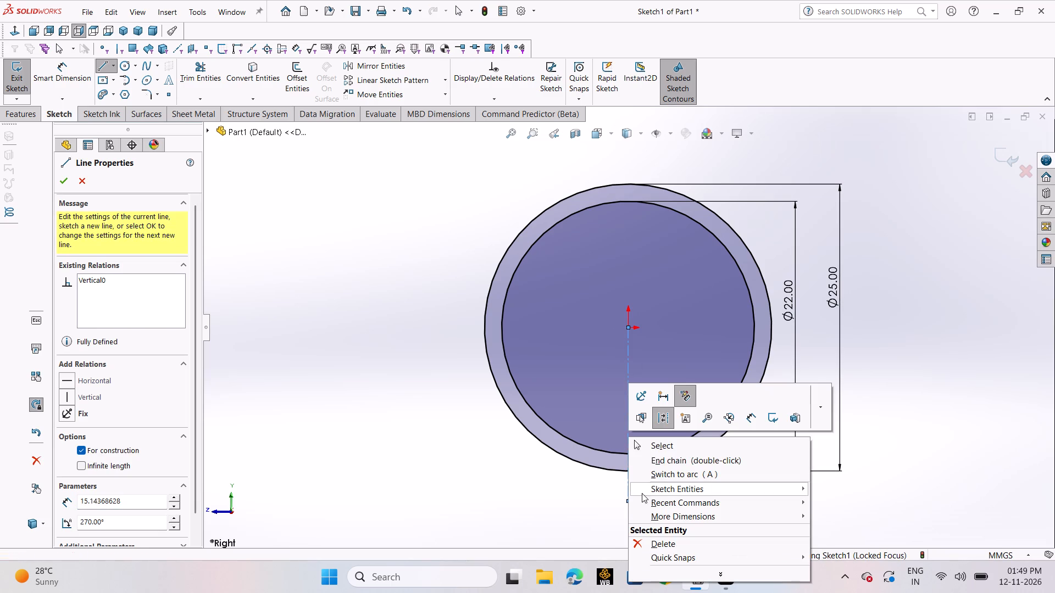
{"action": "left_click", "coordinate": [660, 443]}
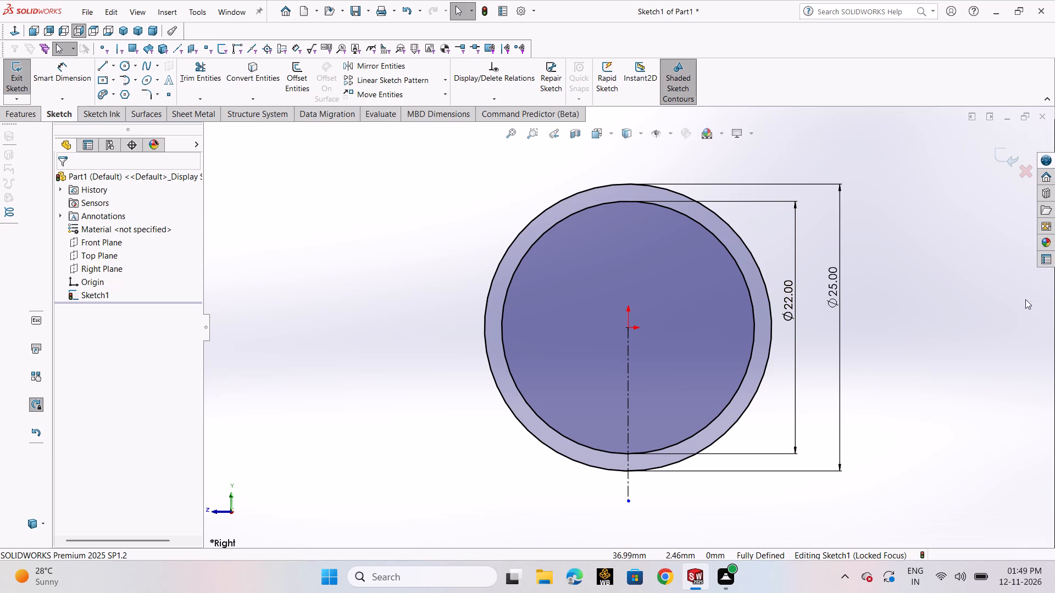
Sketch a slanted centerline about 18.3 mm long from the origin past the outer circle's lower-left side, about 38° from the vertical centerline.
{"action": "scroll", "coordinate": [930, 315], "scroll_direction": "up", "scroll_amount": 2}
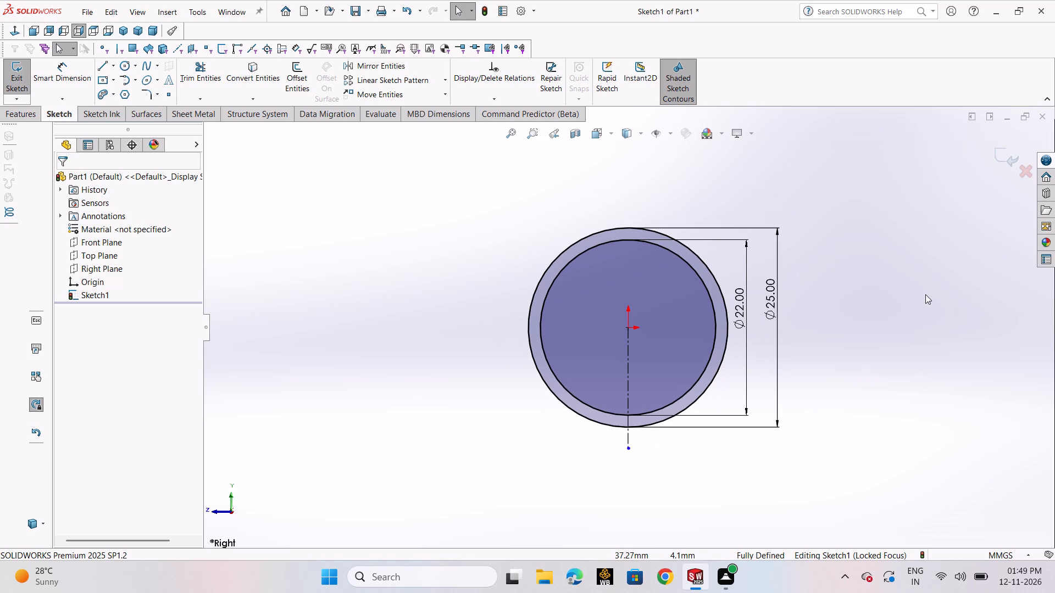
{"action": "left_click", "coordinate": [114, 68]}
{"action": "left_click", "coordinate": [120, 93]}
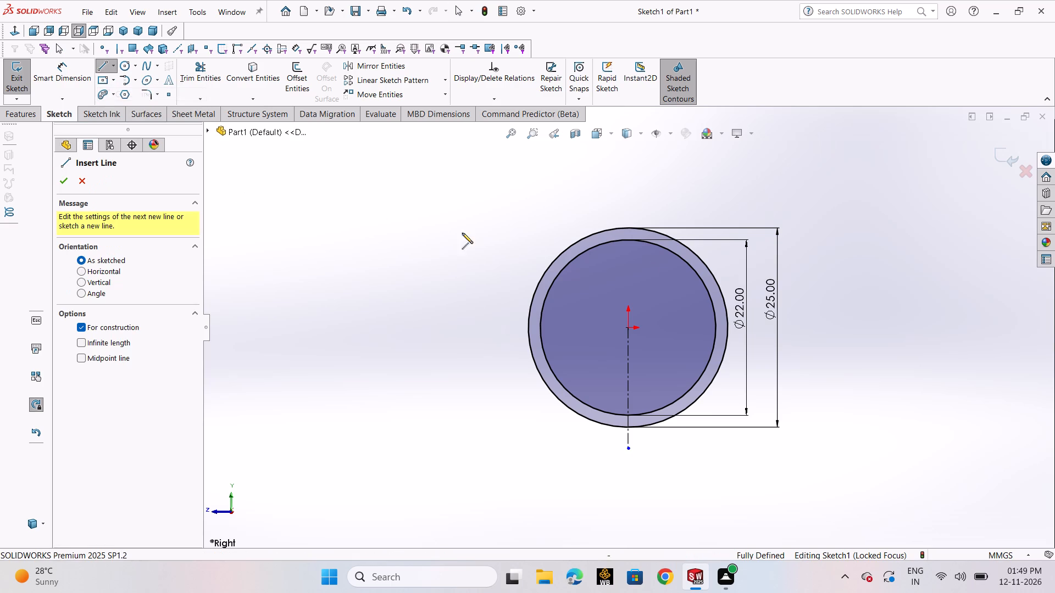
{"action": "left_click", "coordinate": [628, 330]}
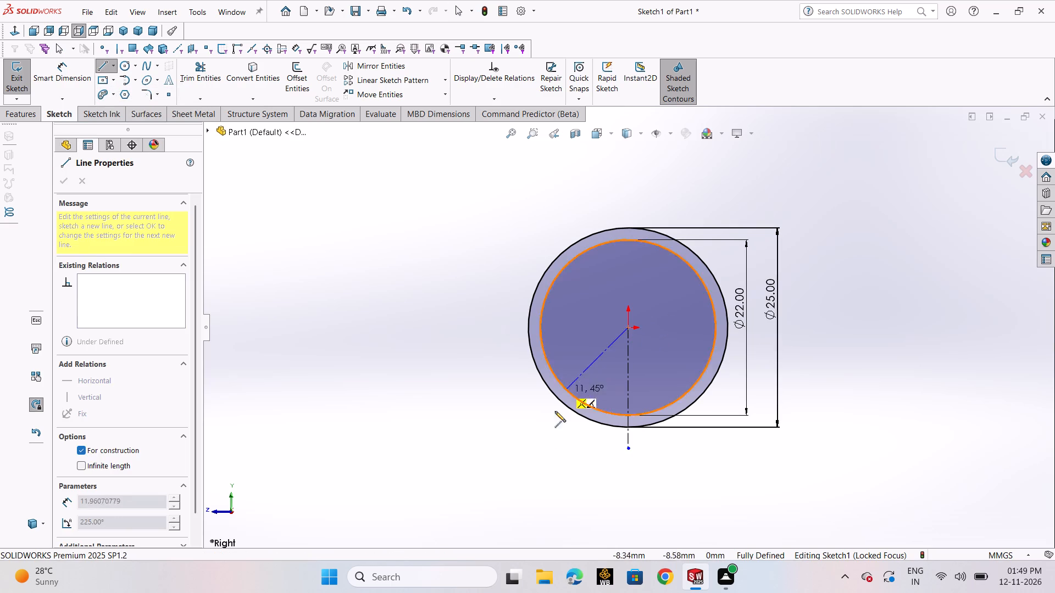
{"action": "left_click", "coordinate": [538, 443]}
{"action": "right_click", "coordinate": [538, 443]}
{"action": "left_click", "coordinate": [551, 450]}
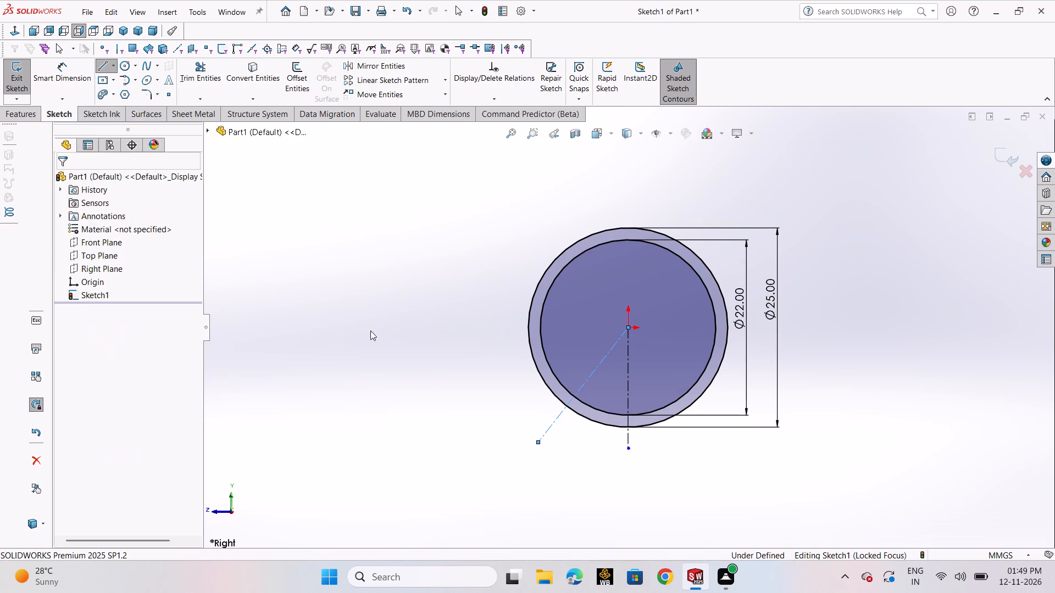
Dimension the angle between the slanted and vertical centerlines as 60°.
{"action": "left_click", "coordinate": [77, 71]}
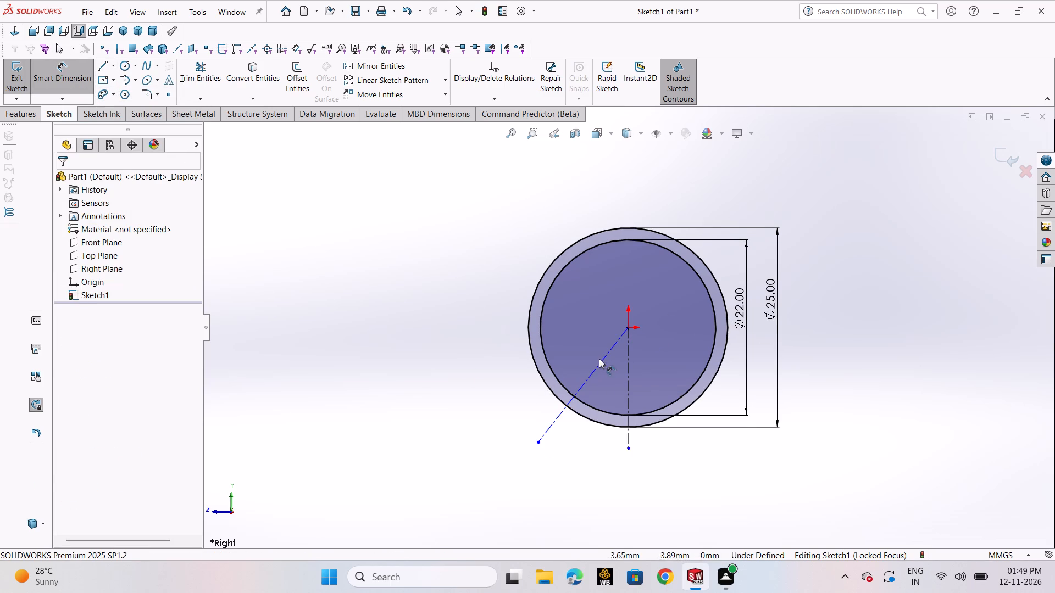
{"action": "left_click", "coordinate": [602, 363]}
{"action": "left_click", "coordinate": [625, 377]}
{"action": "left_click", "coordinate": [598, 450]}
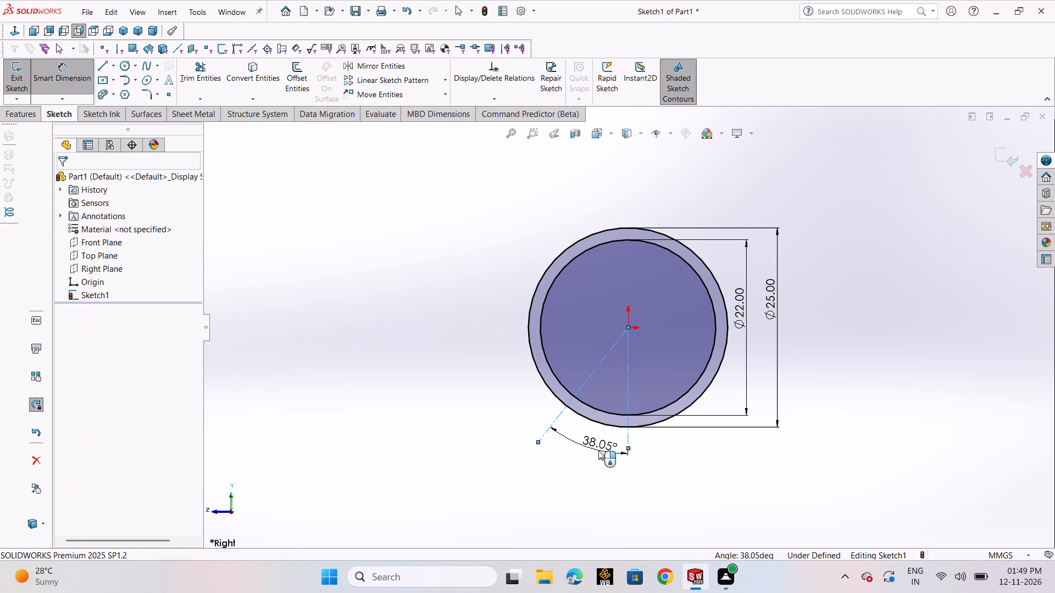
{"action": "key", "text": "6"}
{"action": "key", "text": "0"}
{"action": "key", "text": "Return"}
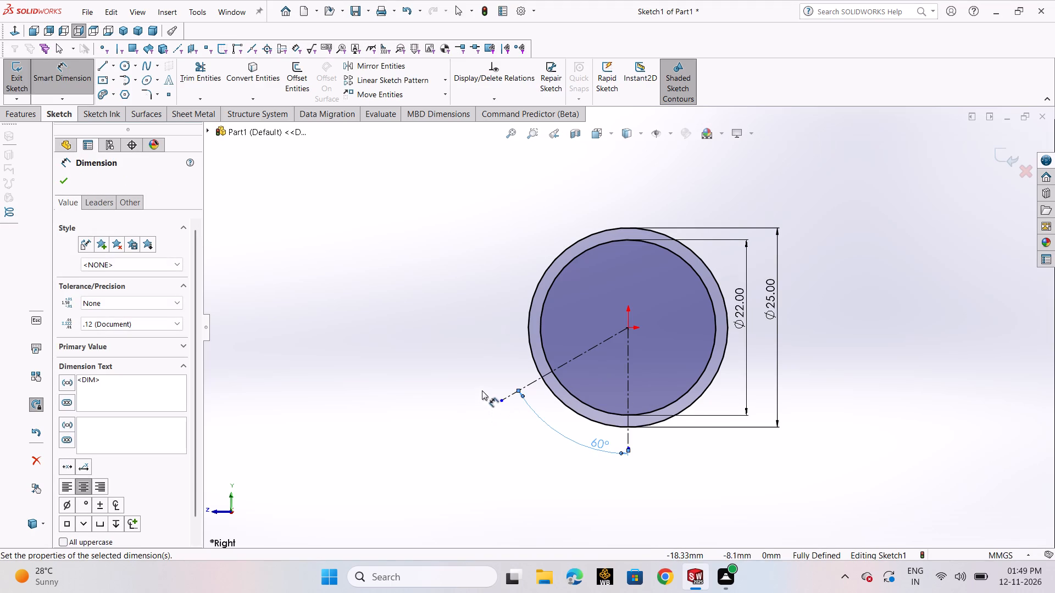
{"action": "left_click", "coordinate": [68, 184]}
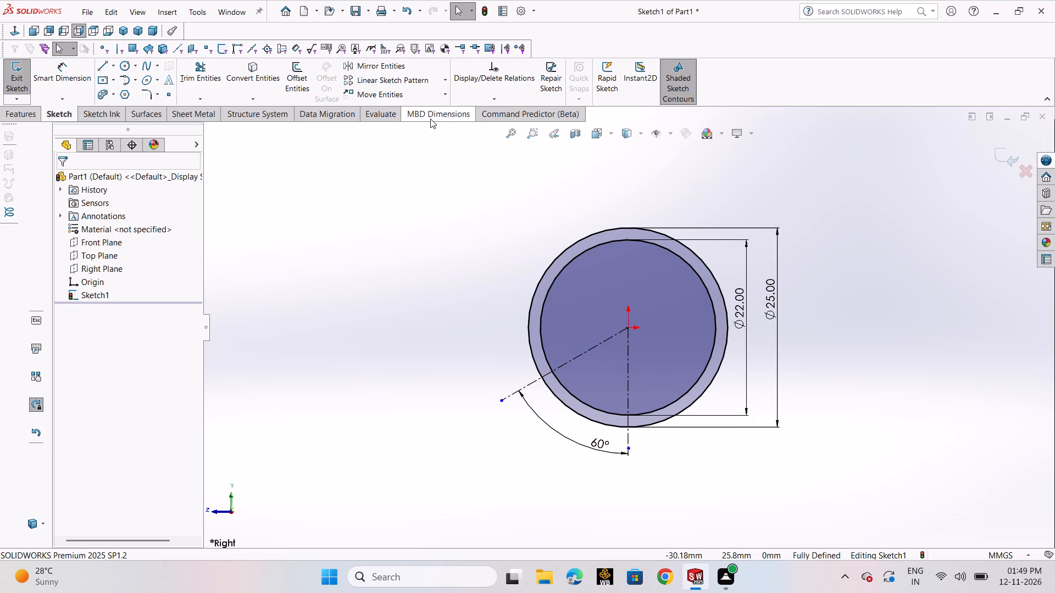
Circular-pattern the slanted centerline about the origin with 8 equally spaced instances over 360 degrees.
{"action": "left_click", "coordinate": [447, 81]}
{"action": "left_click", "coordinate": [443, 109]}
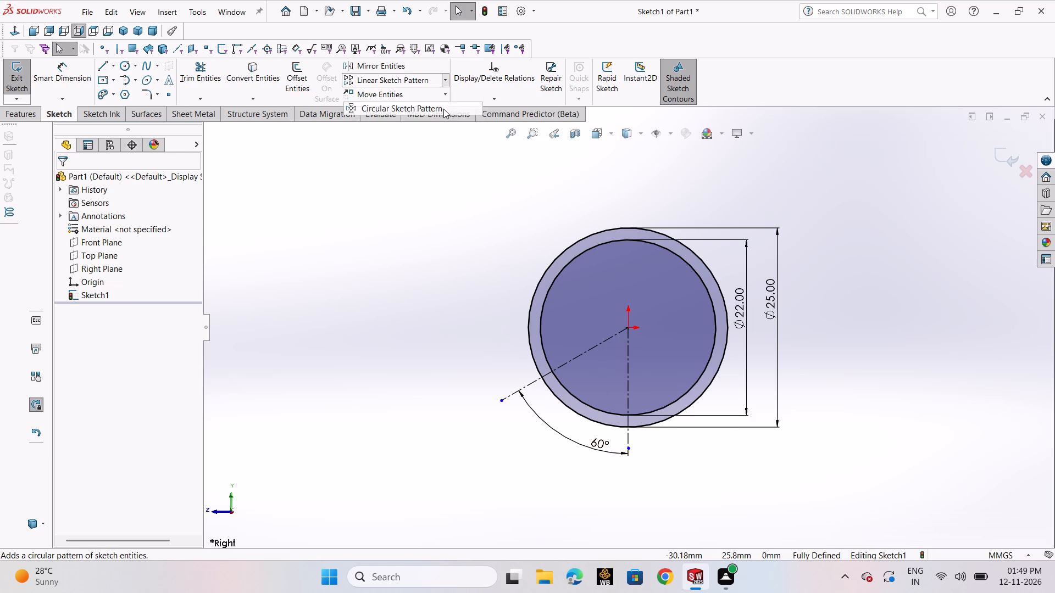
{"action": "left_click", "coordinate": [526, 386]}
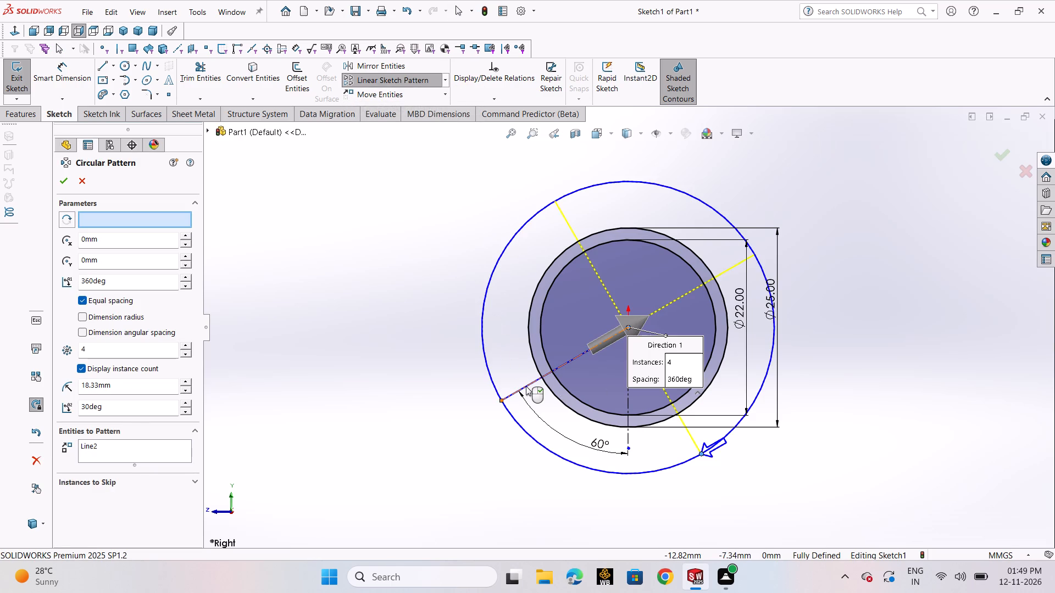
{"action": "left_click", "coordinate": [151, 351]}
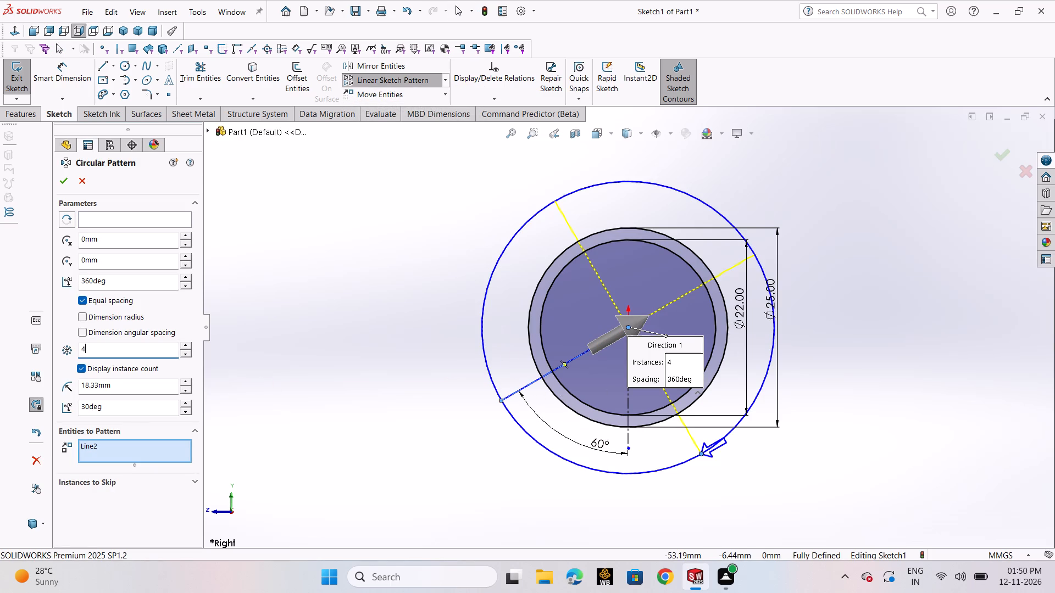
{"action": "left_click", "coordinate": [151, 351]}
{"action": "key", "text": "6"}
{"action": "key", "text": "Return"}
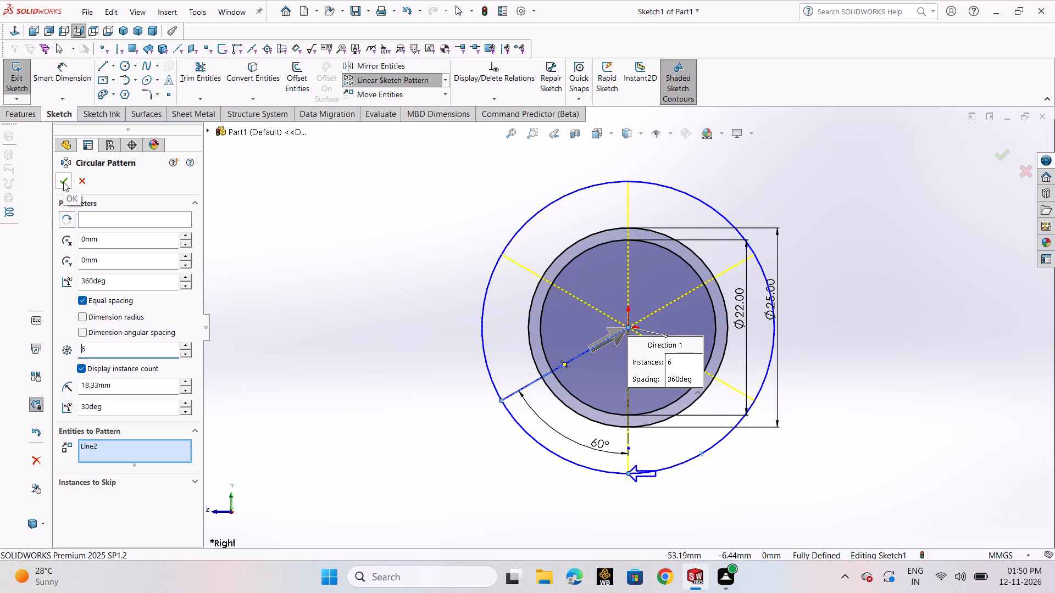
{"action": "left_click", "coordinate": [143, 349]}
{"action": "double_click", "coordinate": [145, 280]}
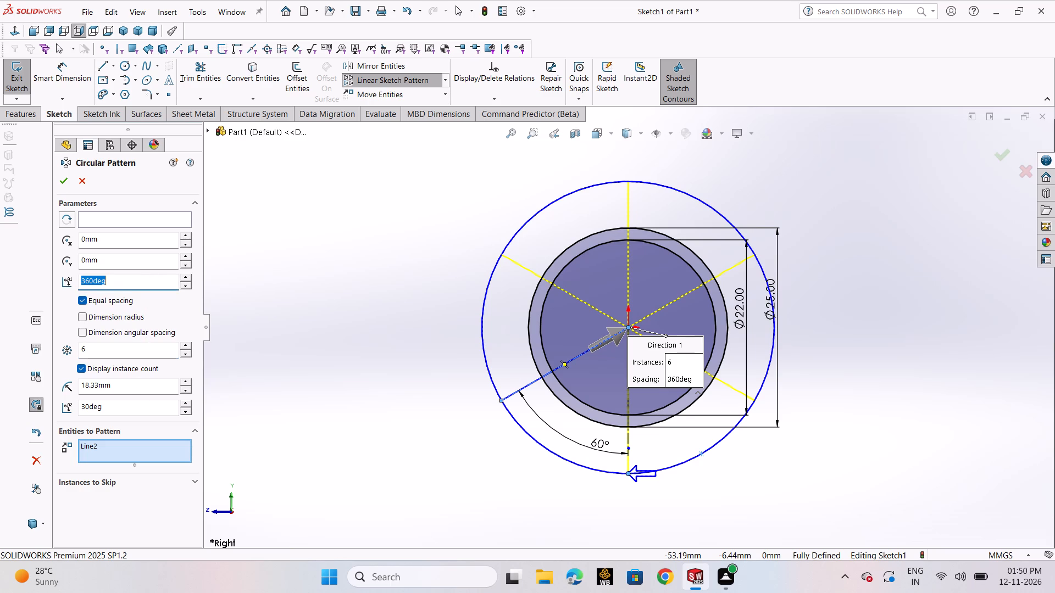
{"action": "double_click", "coordinate": [136, 351]}
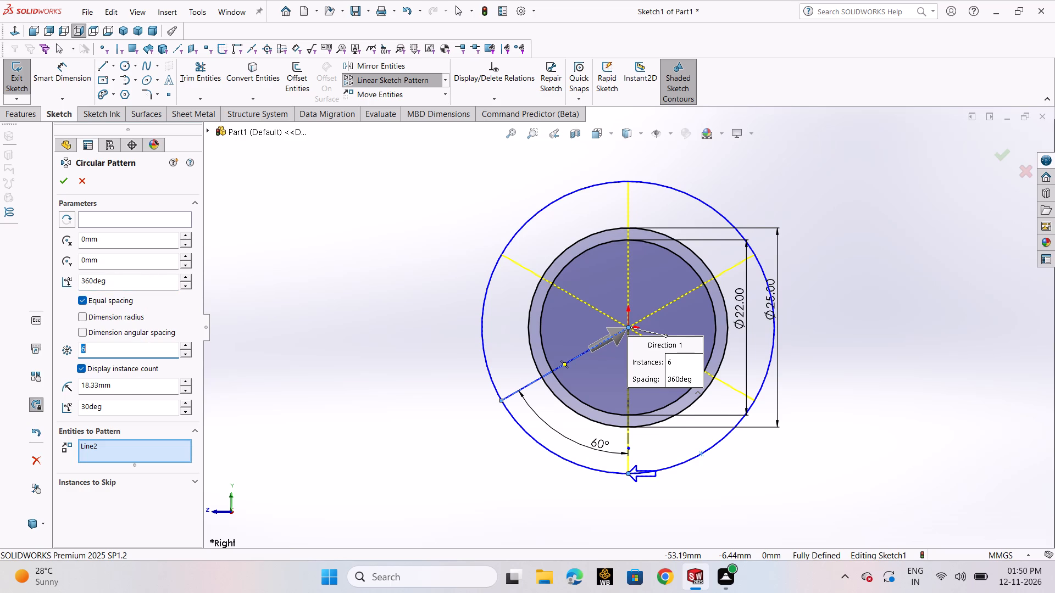
{"action": "key", "text": "8"}
{"action": "key", "text": "Return"}
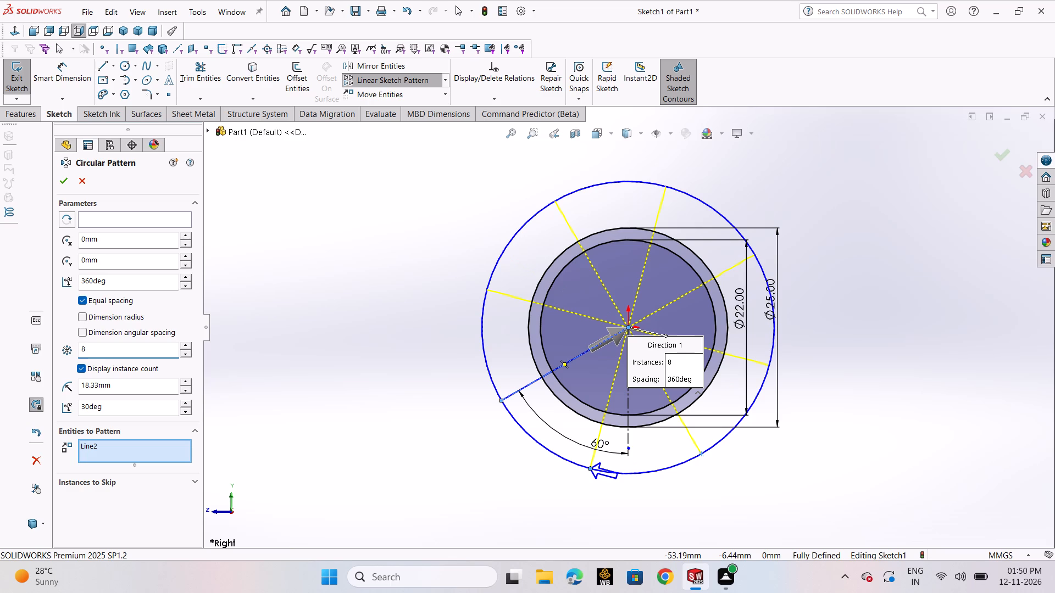
{"action": "left_click", "coordinate": [62, 182]}
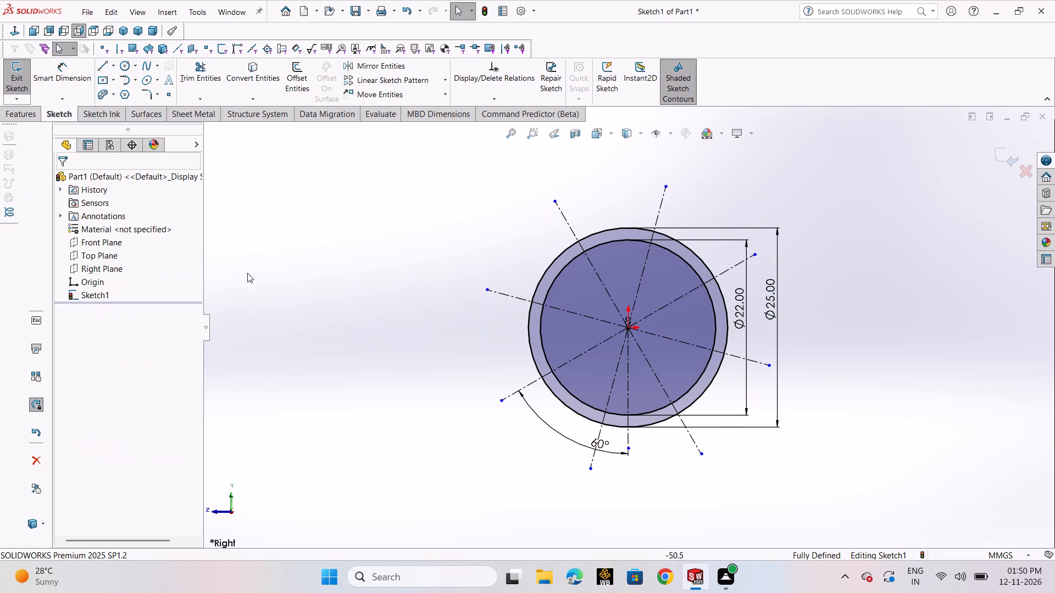
Undo the circular pattern of the slanted centerline.
{"action": "left_click", "coordinate": [254, 273]}
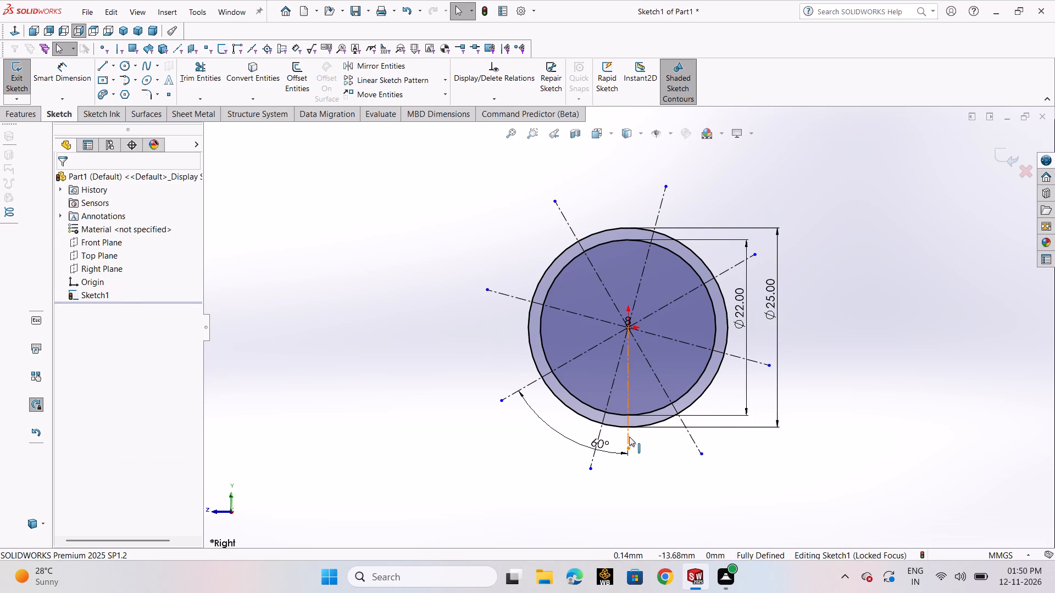
{"action": "key", "text": "ctrl+z"}
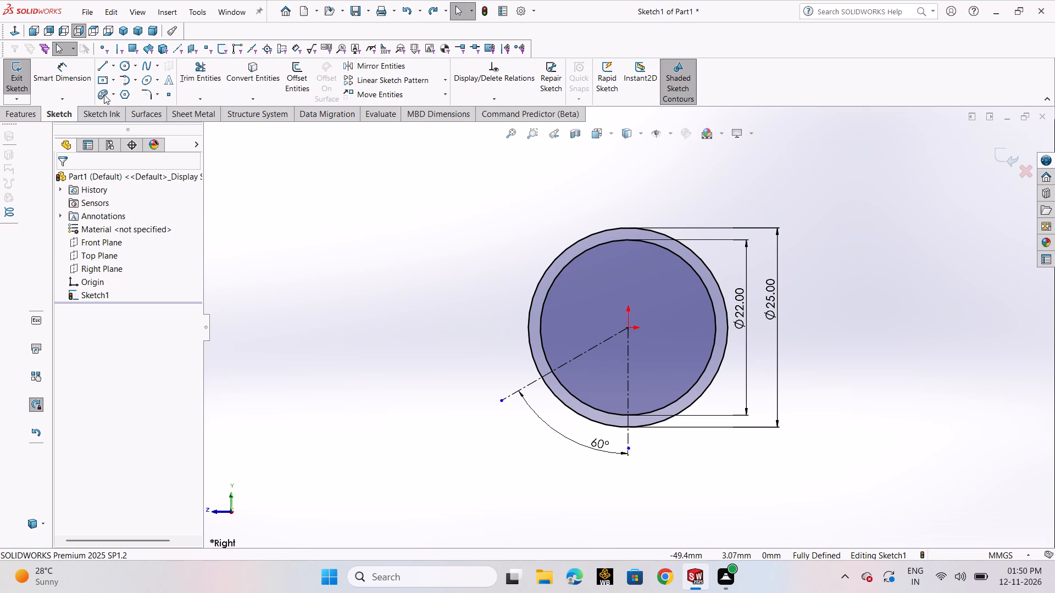
Delete the slanted centerline together with its 60° angle dimension.
{"action": "left_click", "coordinate": [116, 65]}
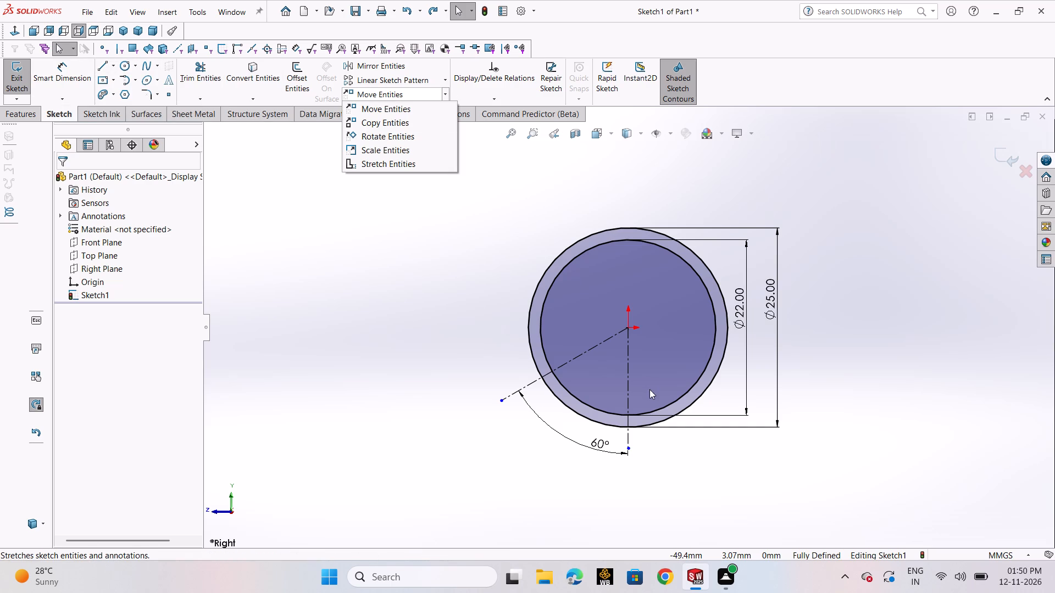
{"action": "left_click", "coordinate": [582, 351]}
{"action": "left_click", "coordinate": [371, 332]}
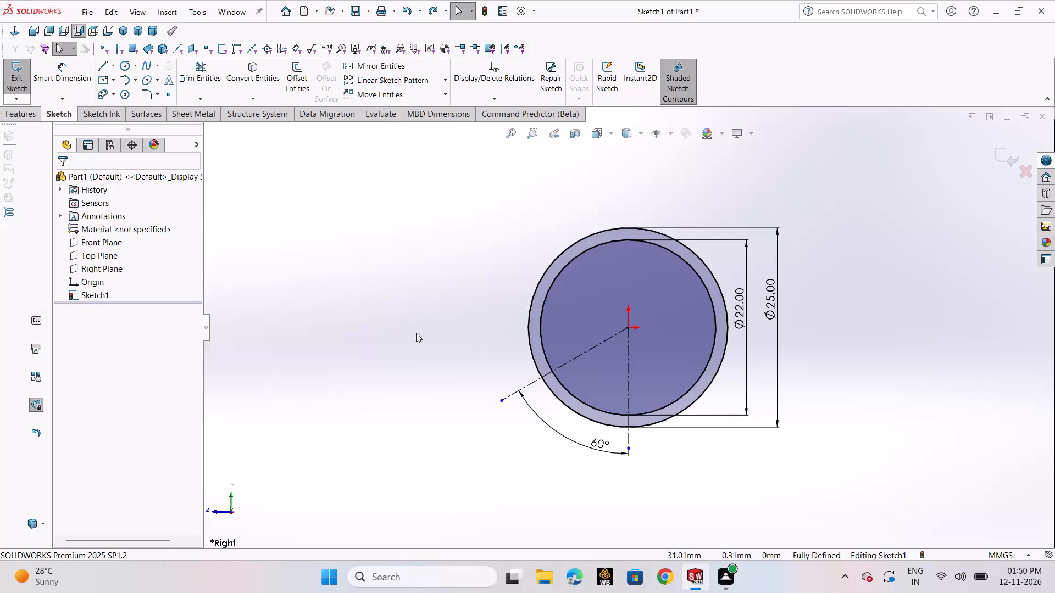
{"action": "left_click", "coordinate": [584, 353]}
{"action": "key", "text": "Delete"}
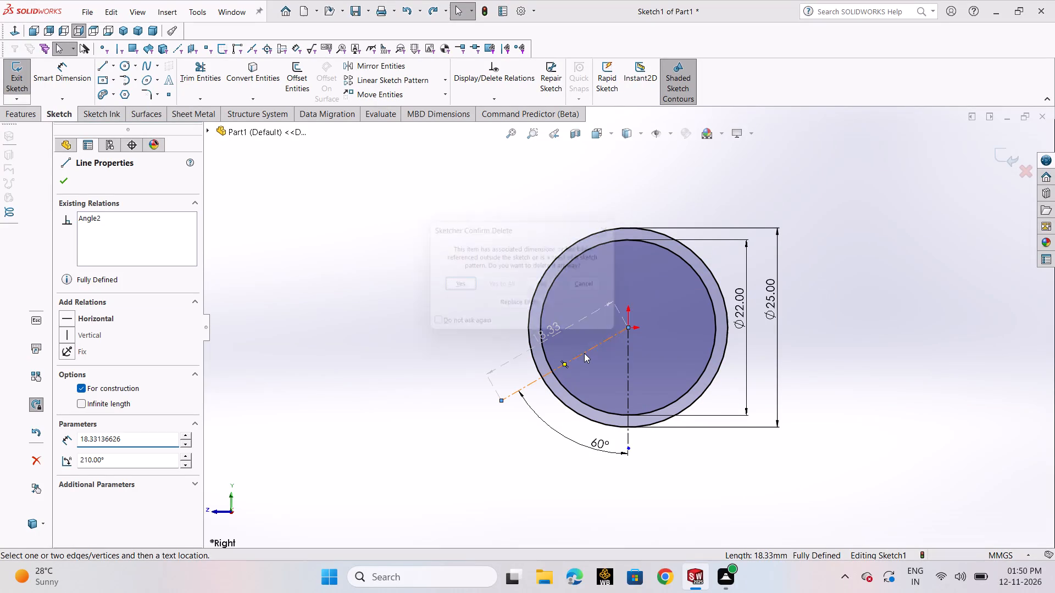
{"action": "left_click", "coordinate": [468, 286]}
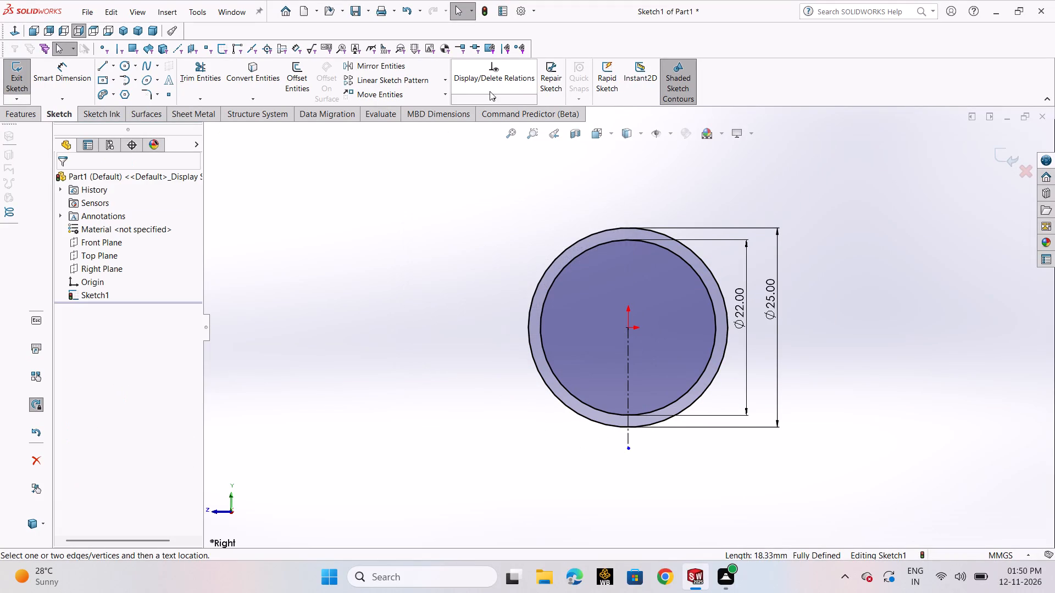
Circular-pattern the vertical centerline about the origin with 8 equally spaced instances over 360 degrees.
{"action": "left_click", "coordinate": [491, 100]}
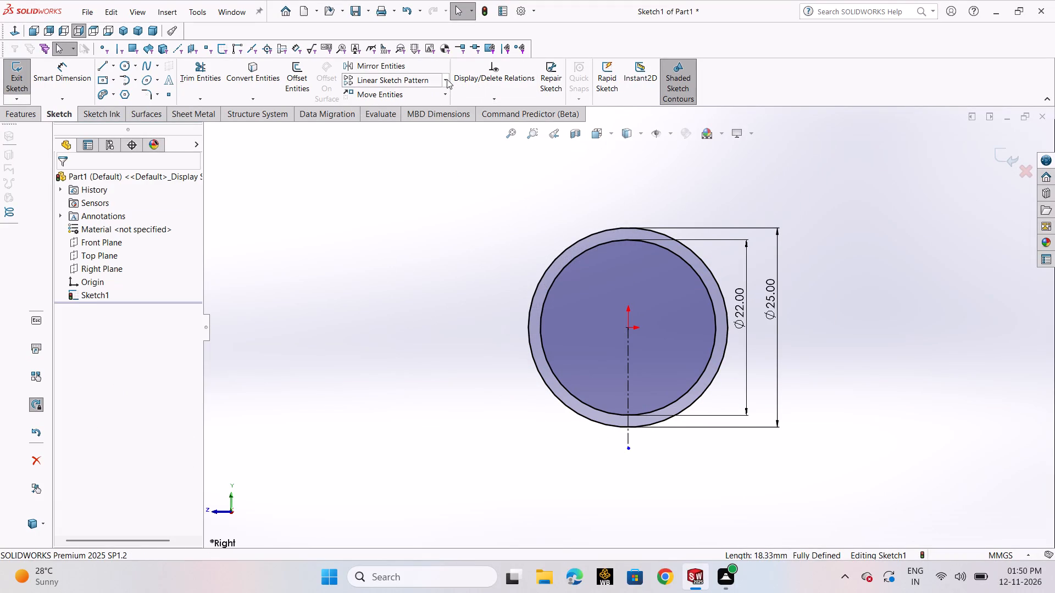
{"action": "left_click", "coordinate": [447, 77]}
{"action": "left_click", "coordinate": [447, 81]}
{"action": "left_click", "coordinate": [432, 105]}
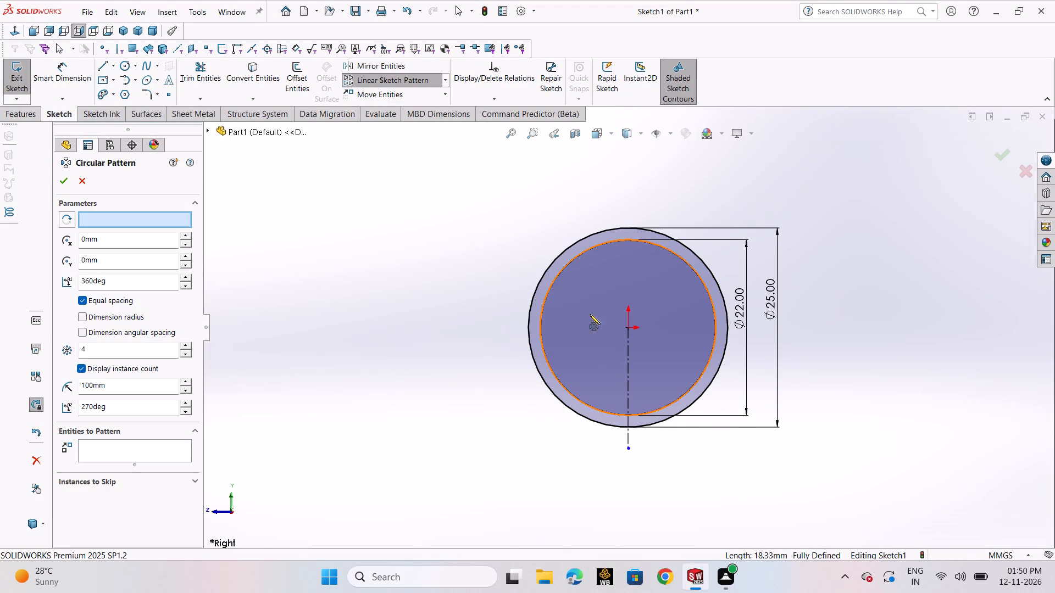
{"action": "left_click", "coordinate": [630, 363]}
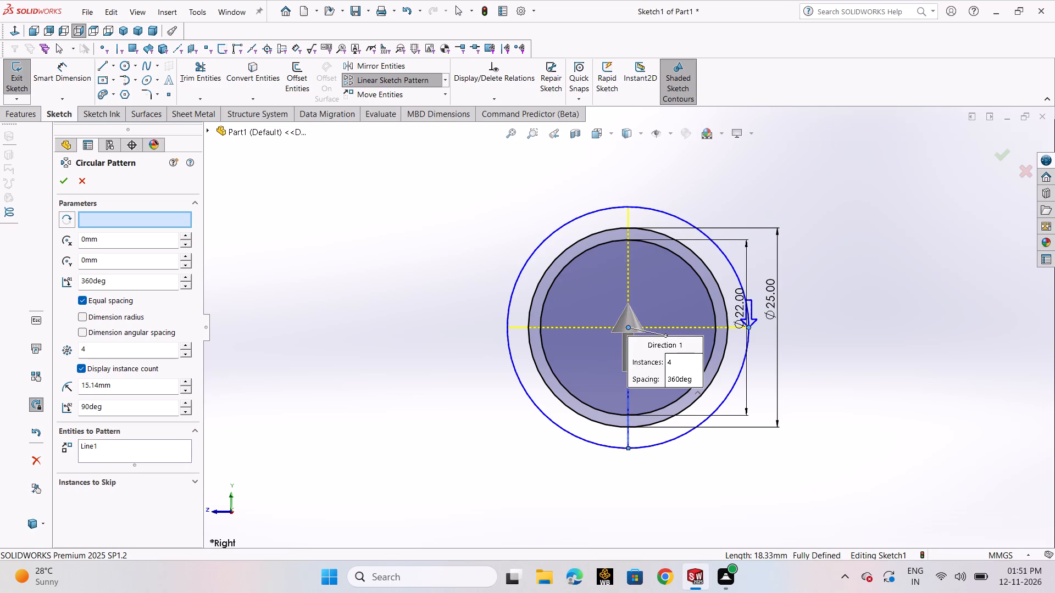
{"action": "double_click", "coordinate": [91, 350]}
{"action": "key", "text": "6"}
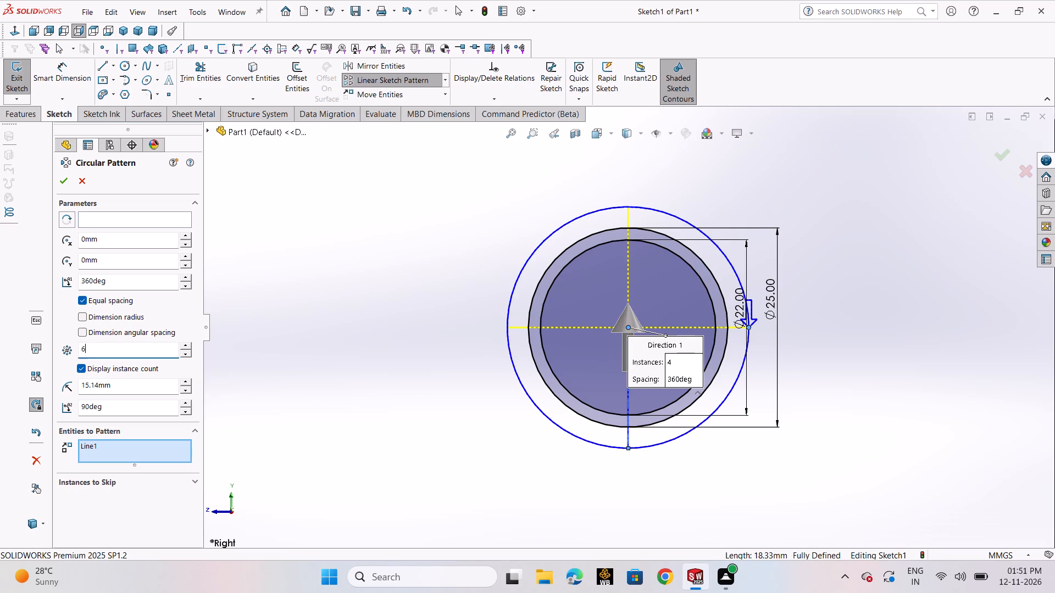
{"action": "key", "text": "Return"}
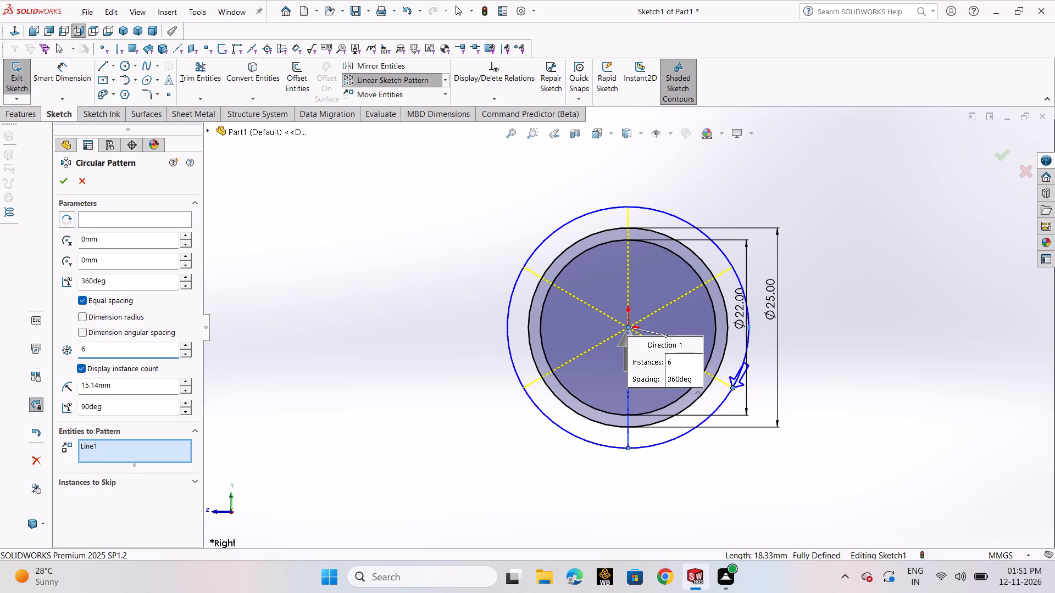
{"action": "double_click", "coordinate": [85, 346]}
{"action": "key", "text": "8"}
{"action": "key", "text": "Return"}
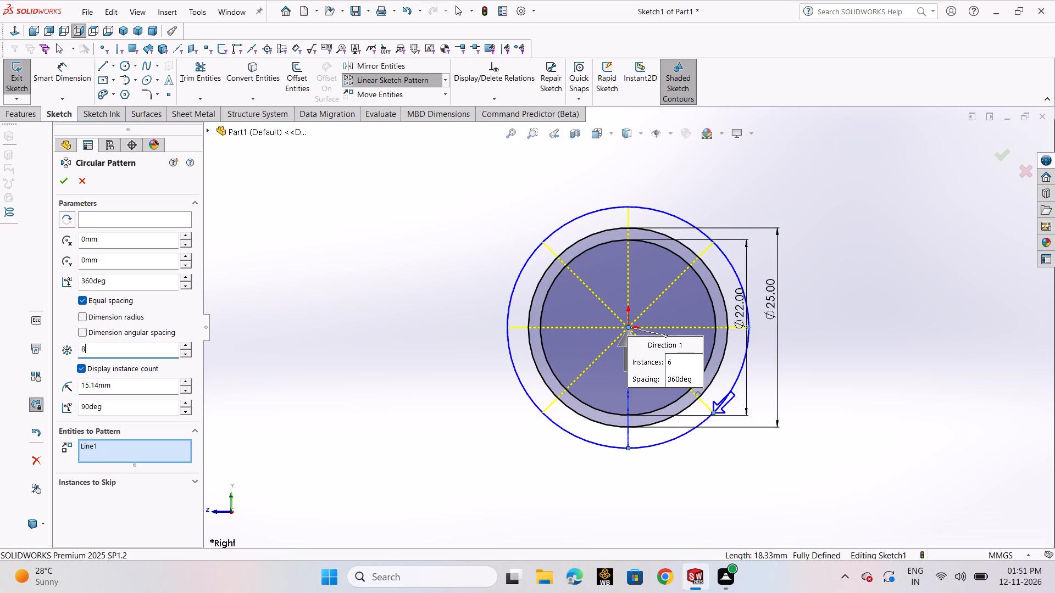
{"action": "left_click", "coordinate": [70, 183]}
Delete the two vertical centerlines below and above the origin, keeping the horizontal and diagonal ones.
{"action": "left_click", "coordinate": [629, 379]}
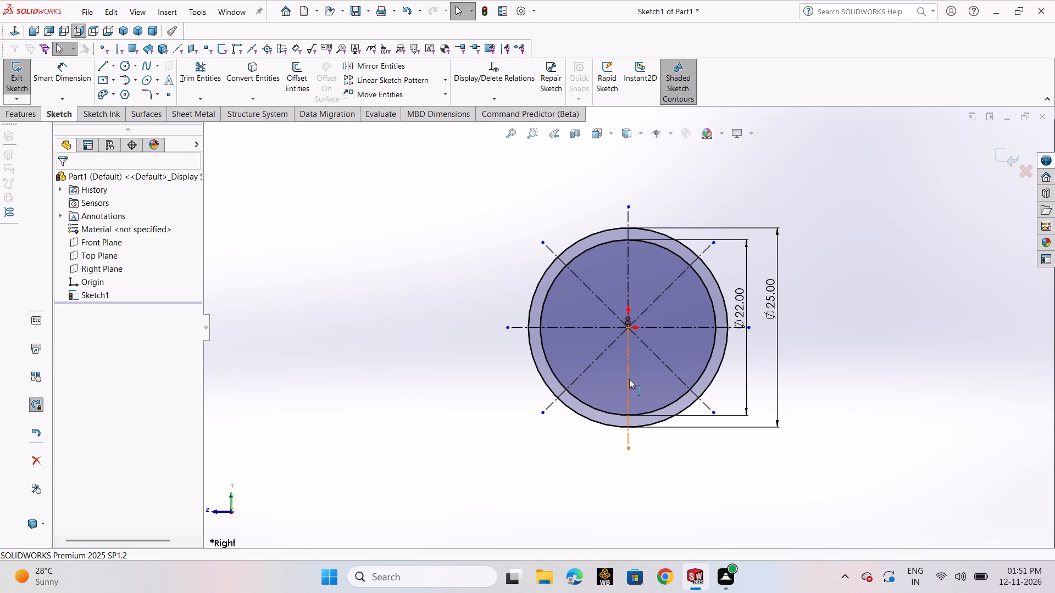
{"action": "key", "text": "Delete"}
{"action": "left_click", "coordinate": [458, 284]}
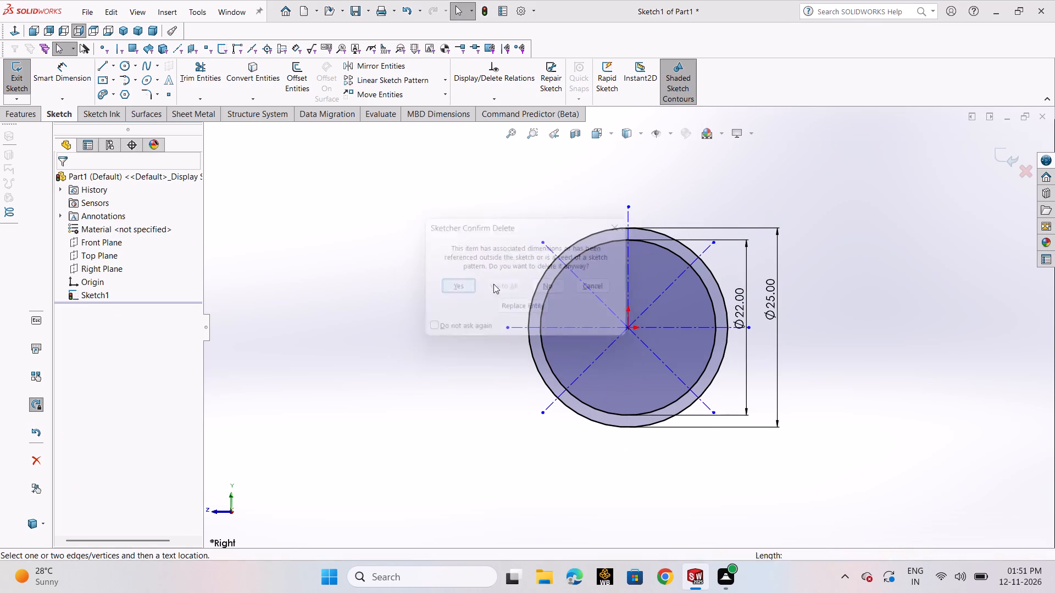
{"action": "left_click", "coordinate": [627, 272]}
{"action": "key", "text": "Delete"}
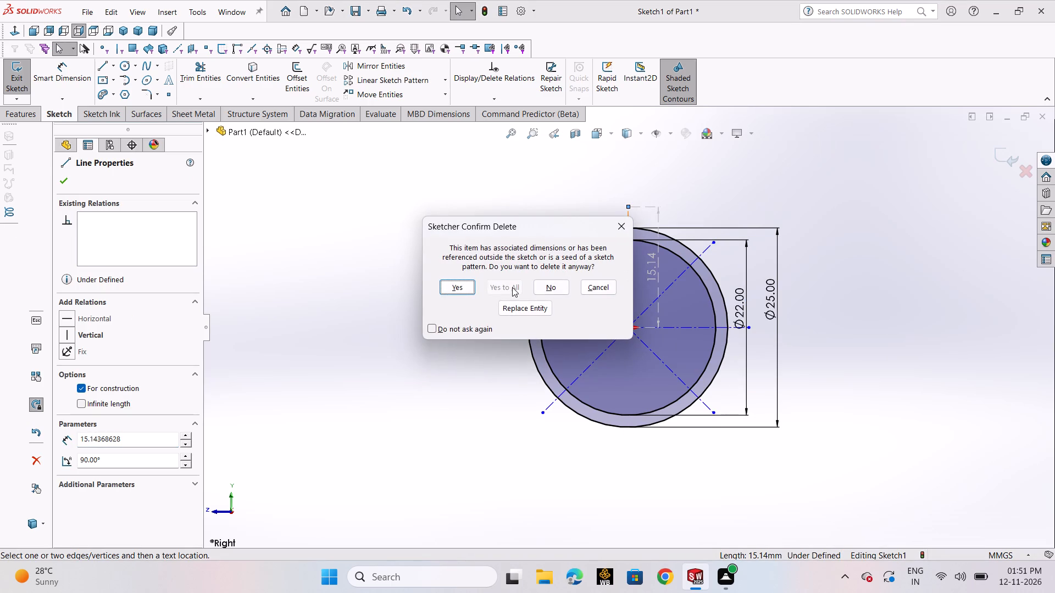
{"action": "left_click", "coordinate": [442, 288]}
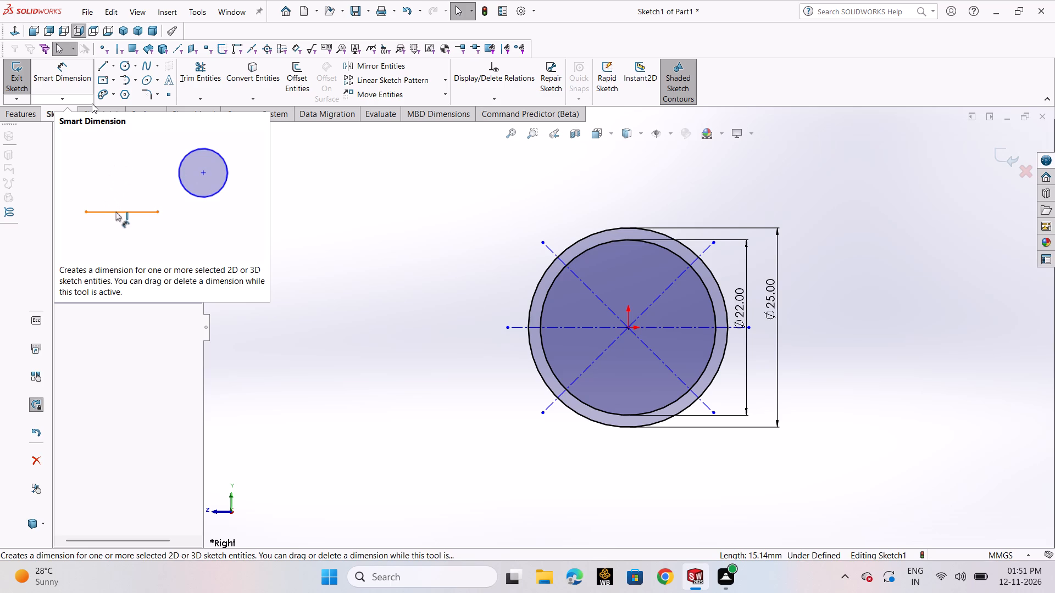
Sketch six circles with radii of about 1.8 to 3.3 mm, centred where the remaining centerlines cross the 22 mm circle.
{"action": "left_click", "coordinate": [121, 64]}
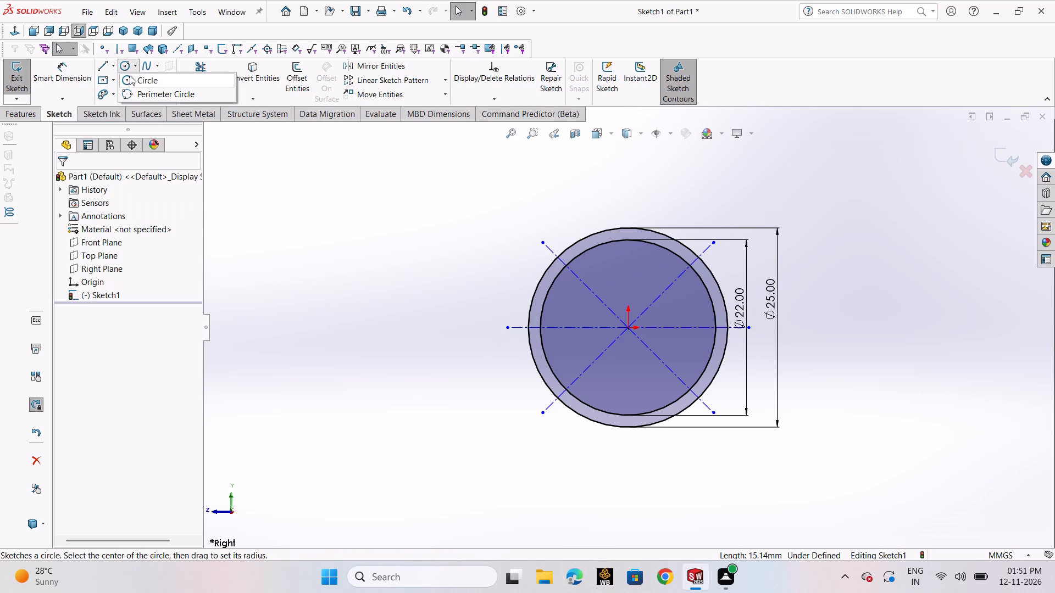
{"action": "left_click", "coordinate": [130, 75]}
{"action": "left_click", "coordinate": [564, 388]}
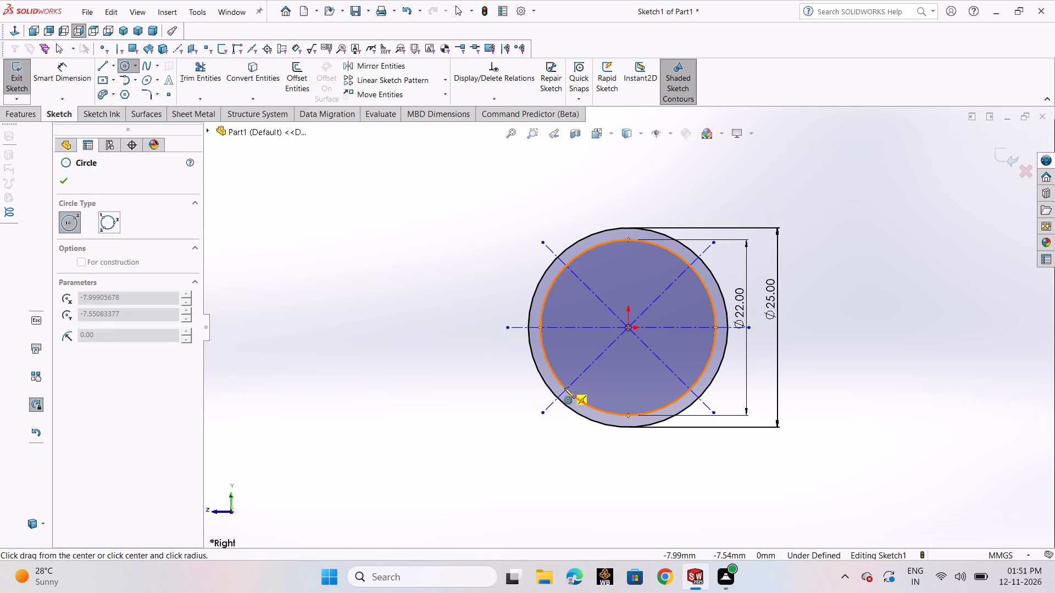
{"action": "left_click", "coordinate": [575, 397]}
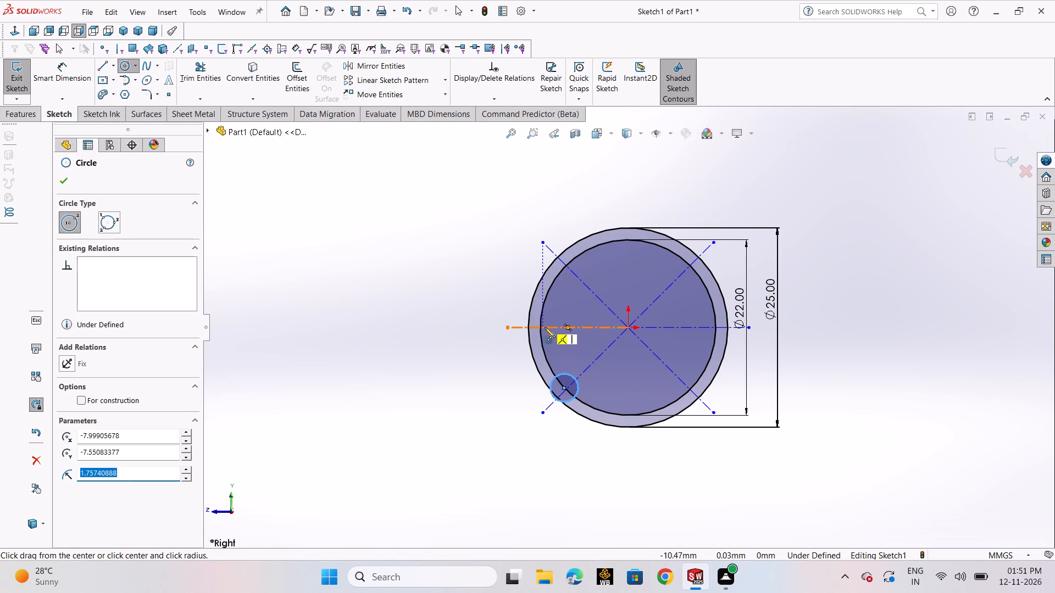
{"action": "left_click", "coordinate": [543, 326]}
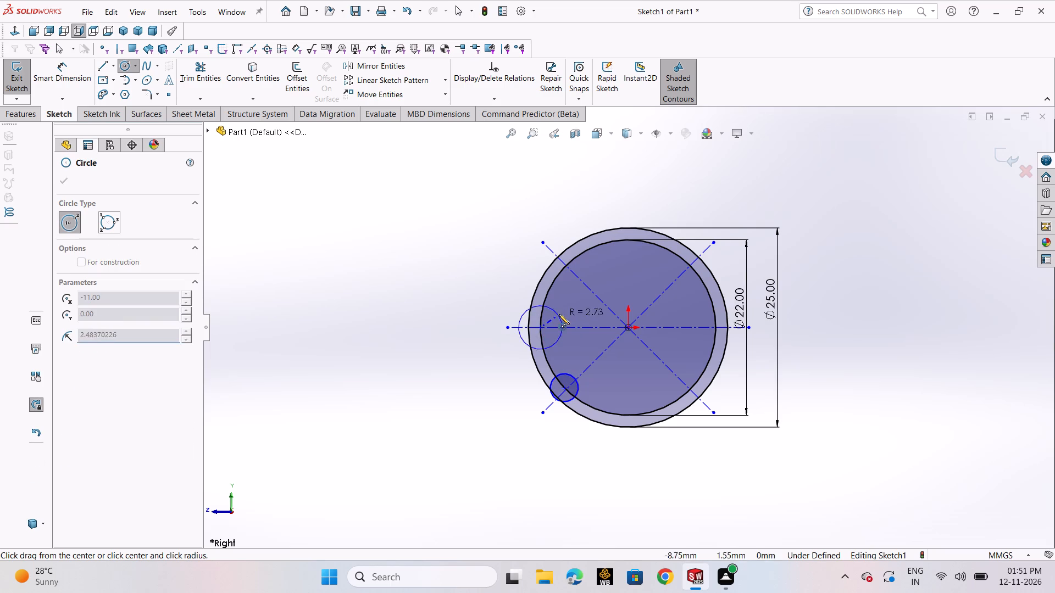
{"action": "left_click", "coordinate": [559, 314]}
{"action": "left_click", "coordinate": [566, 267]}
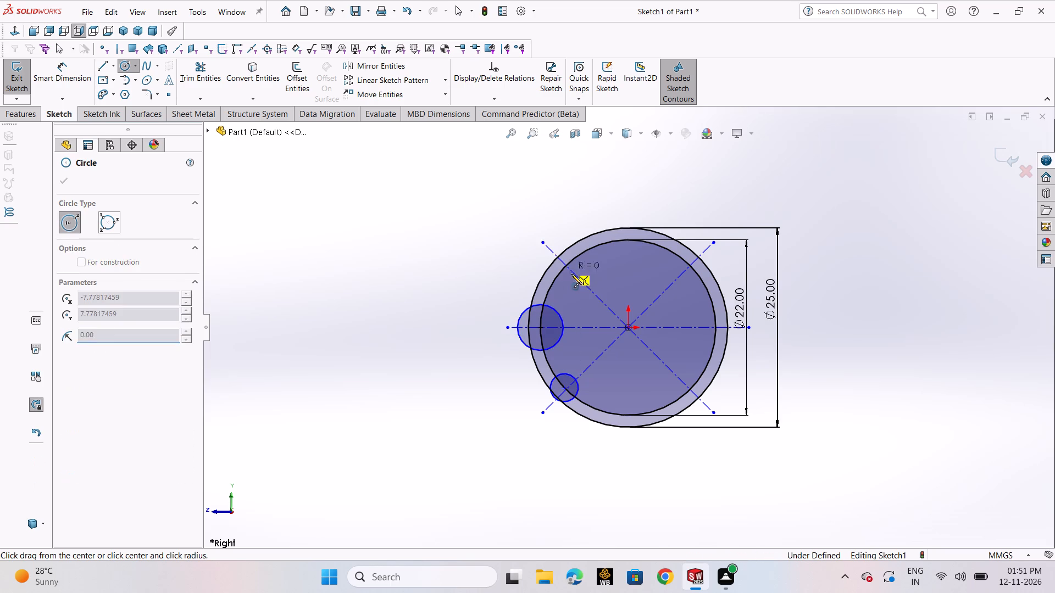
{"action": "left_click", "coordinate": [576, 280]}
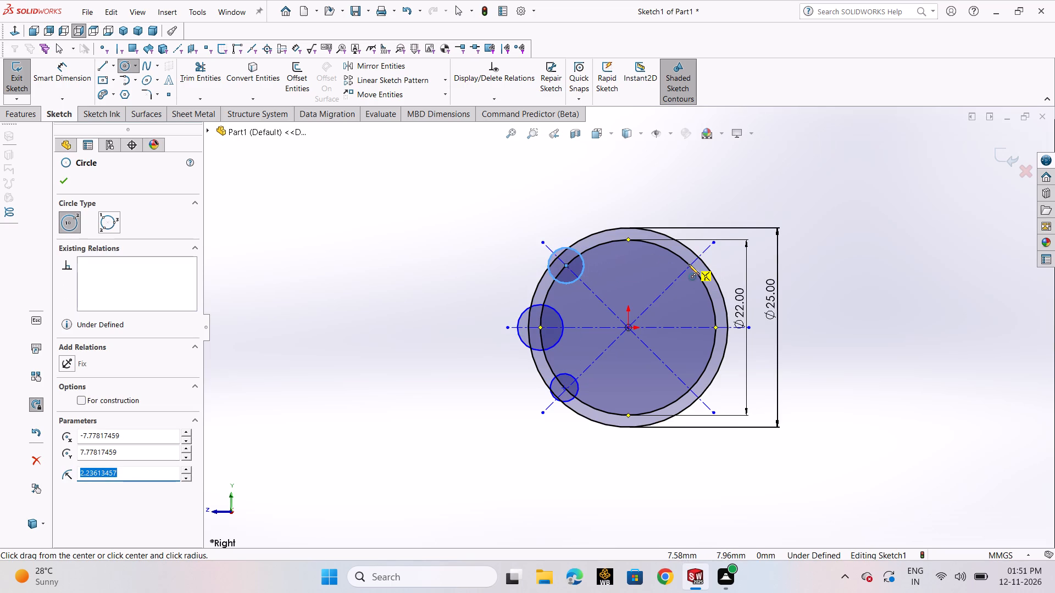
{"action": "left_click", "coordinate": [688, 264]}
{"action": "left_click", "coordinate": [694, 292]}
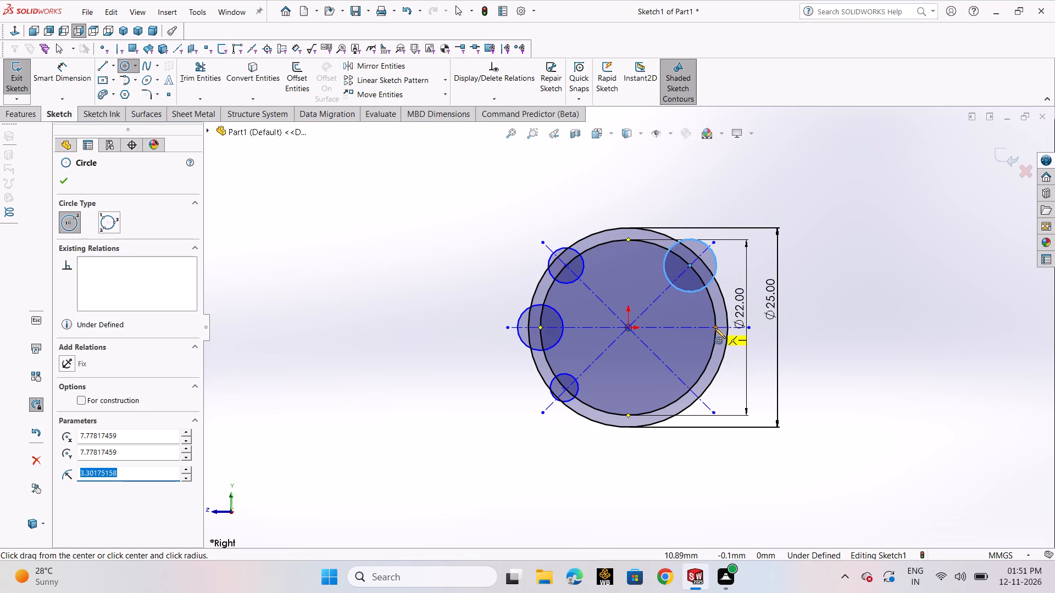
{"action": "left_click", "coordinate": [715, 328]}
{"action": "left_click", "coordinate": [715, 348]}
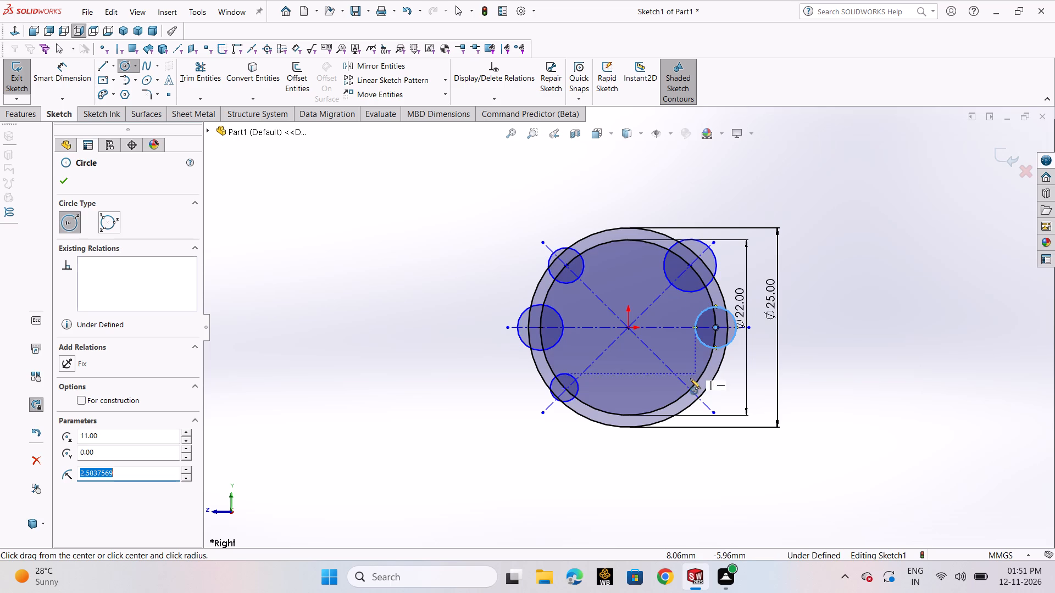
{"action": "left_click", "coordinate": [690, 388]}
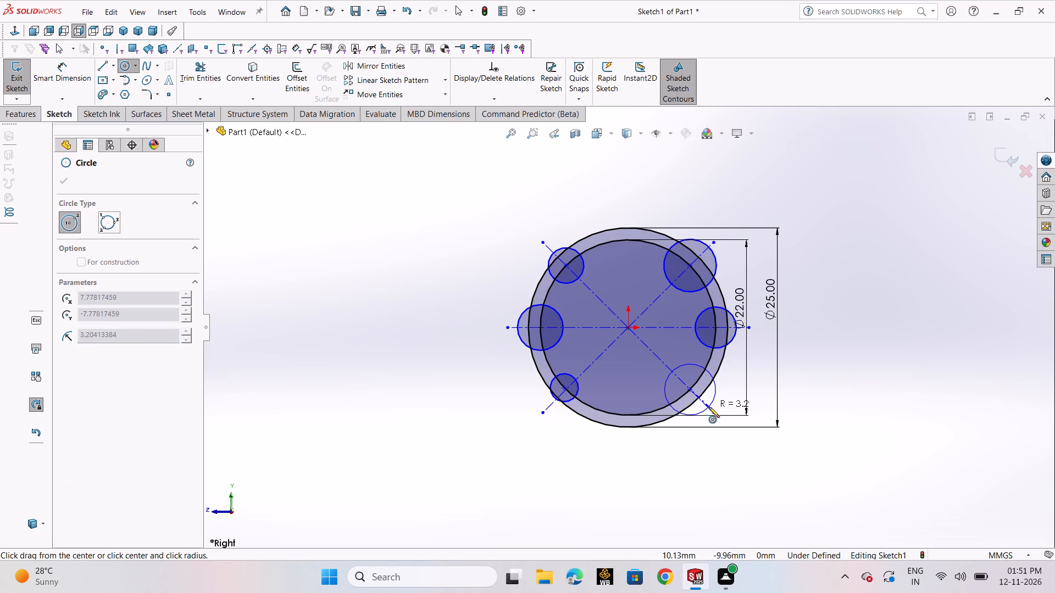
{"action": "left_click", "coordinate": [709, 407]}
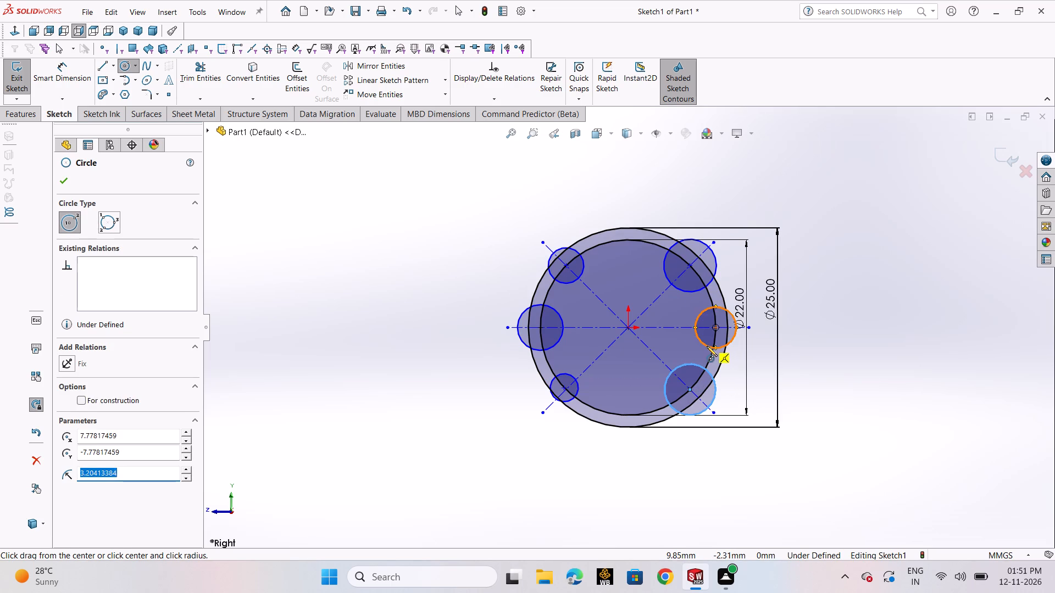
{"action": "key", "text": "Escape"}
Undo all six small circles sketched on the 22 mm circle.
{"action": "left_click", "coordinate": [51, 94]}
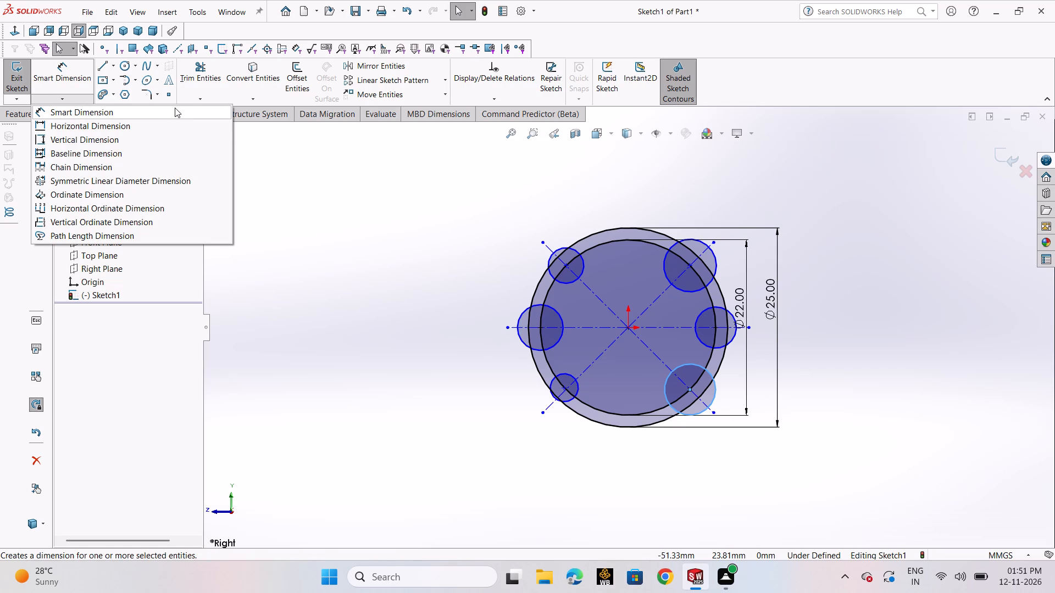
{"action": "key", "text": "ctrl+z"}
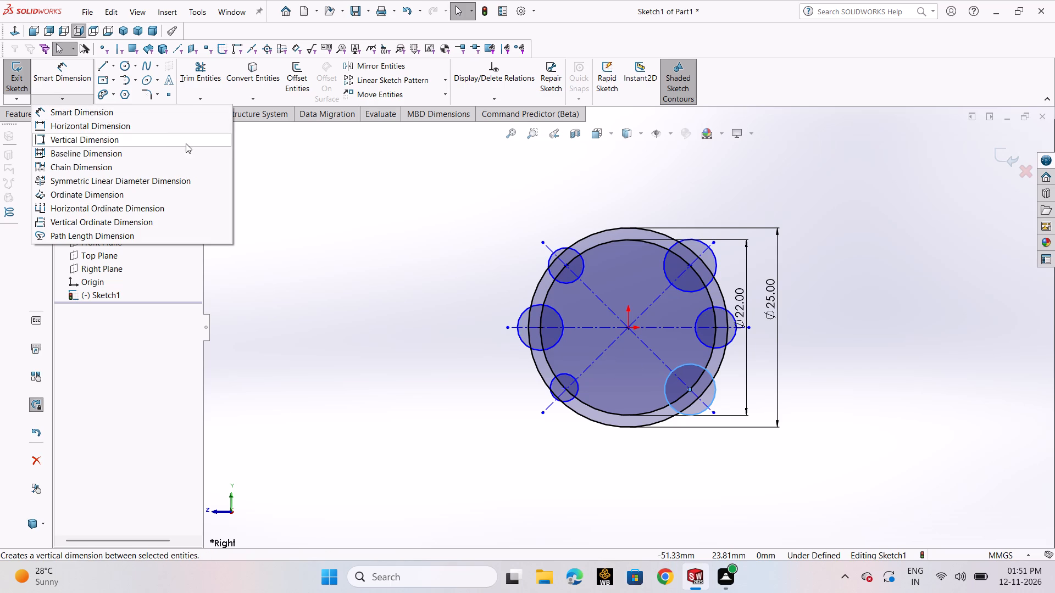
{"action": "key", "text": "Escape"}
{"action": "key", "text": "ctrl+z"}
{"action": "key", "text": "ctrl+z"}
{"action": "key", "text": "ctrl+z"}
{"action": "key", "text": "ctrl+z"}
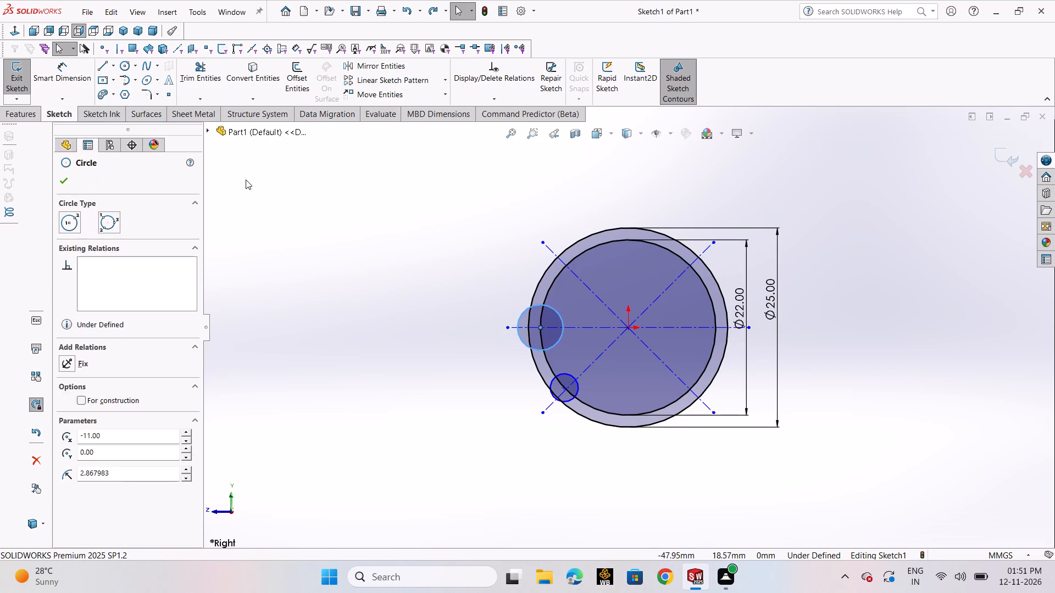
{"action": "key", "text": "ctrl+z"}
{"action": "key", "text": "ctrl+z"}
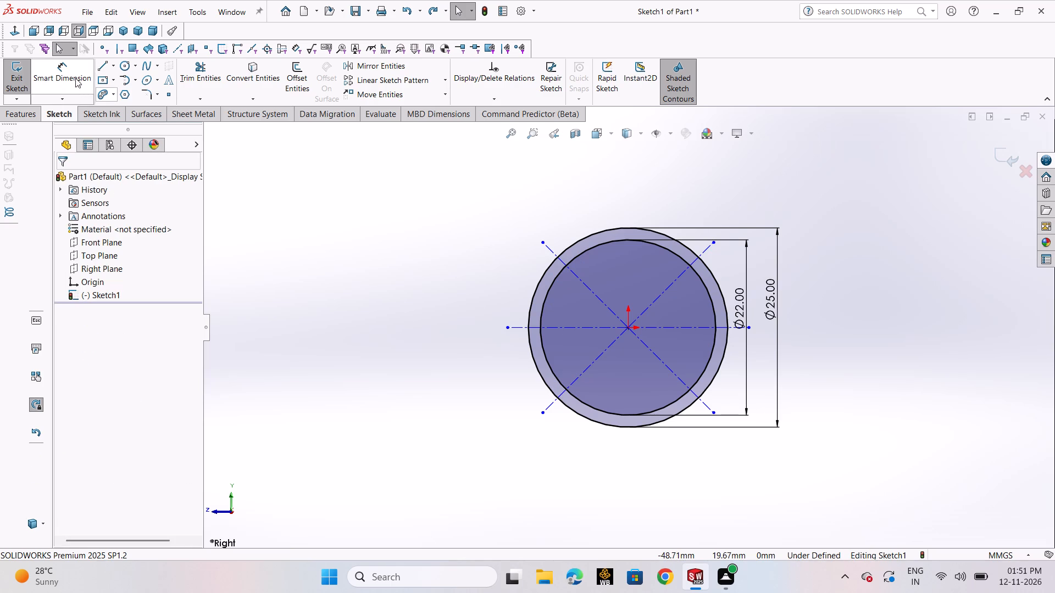
Dimension the angle between the two lower diagonal centerlines as 60°.
{"action": "left_click", "coordinate": [75, 78]}
{"action": "left_click", "coordinate": [585, 371]}
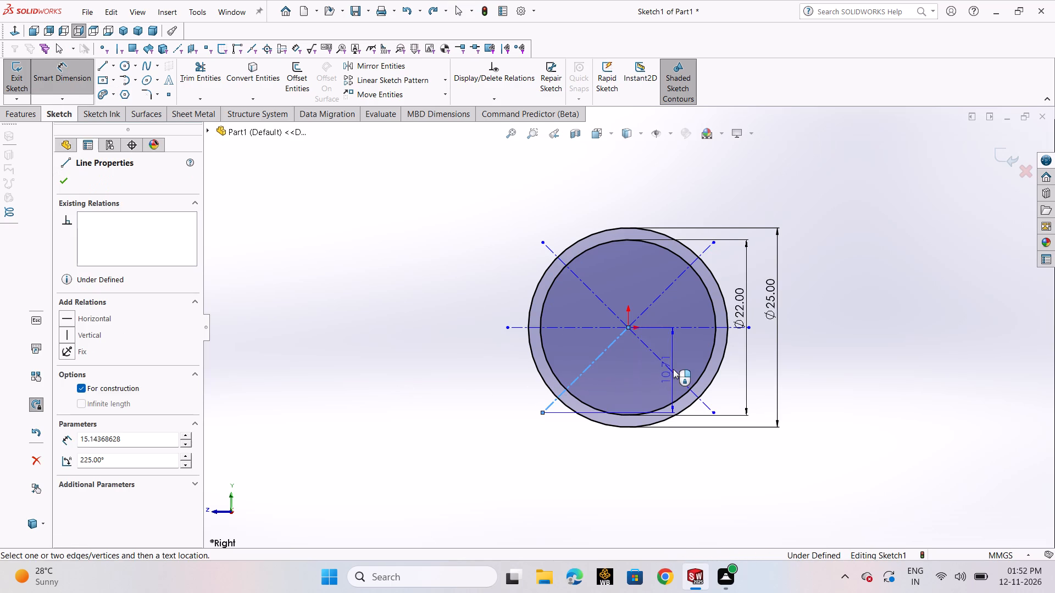
{"action": "left_click", "coordinate": [673, 371]}
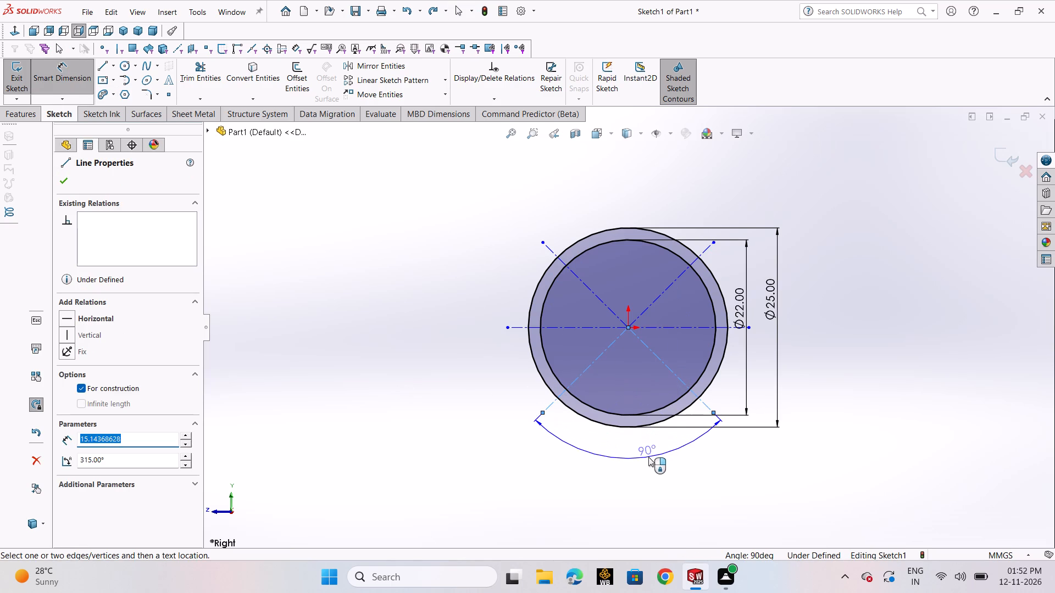
{"action": "left_click", "coordinate": [648, 453]}
{"action": "type", "text": "60"}
{"action": "key", "text": "Return"}
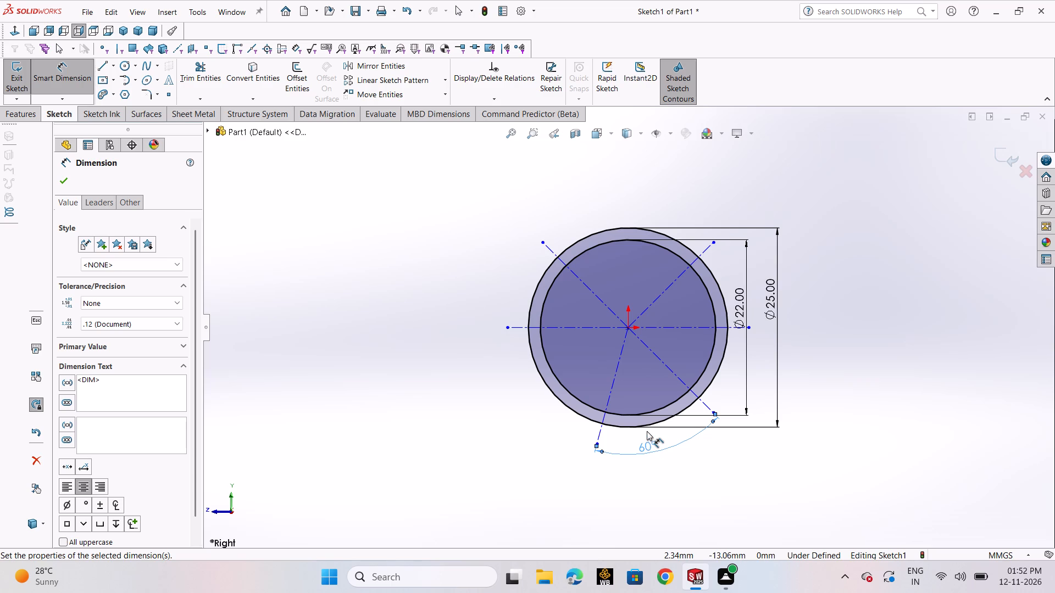
Undo the 60° value of the angle dimension between the two lower diagonal centerlines.
{"action": "key", "text": "ctrl+z"}
{"action": "key", "text": "Escape"}
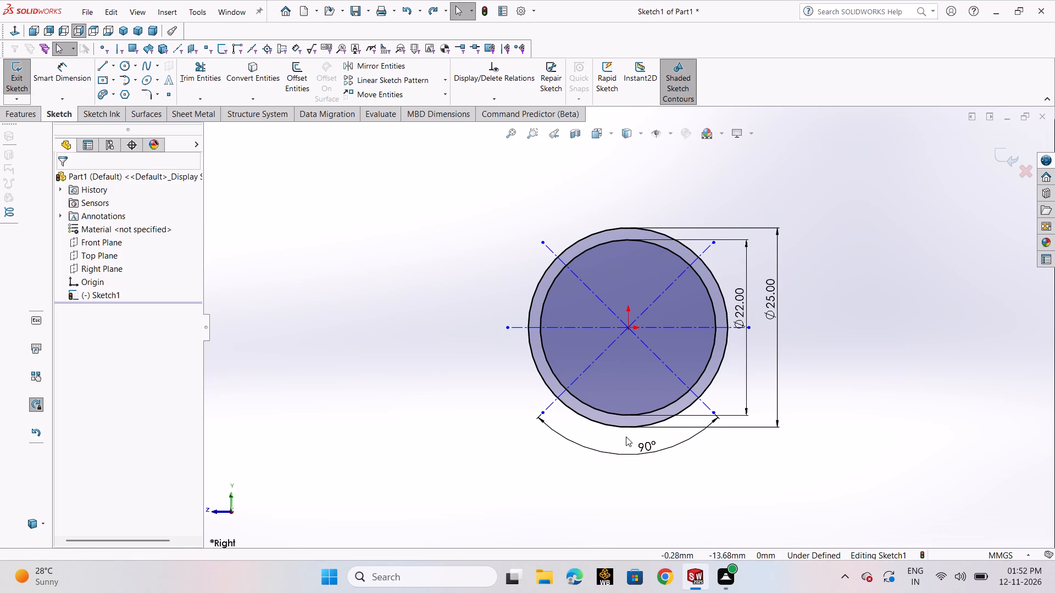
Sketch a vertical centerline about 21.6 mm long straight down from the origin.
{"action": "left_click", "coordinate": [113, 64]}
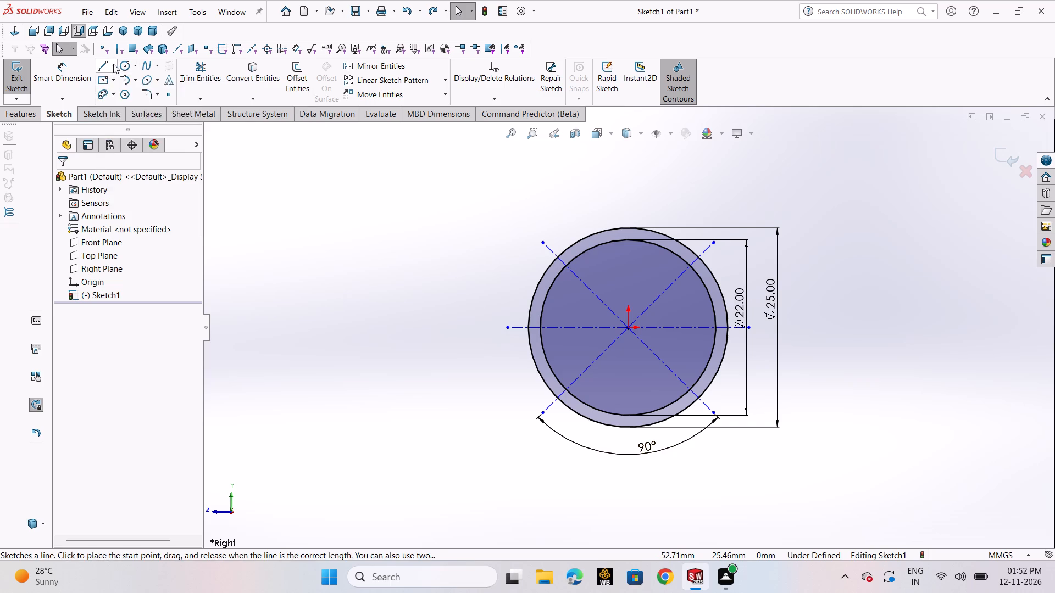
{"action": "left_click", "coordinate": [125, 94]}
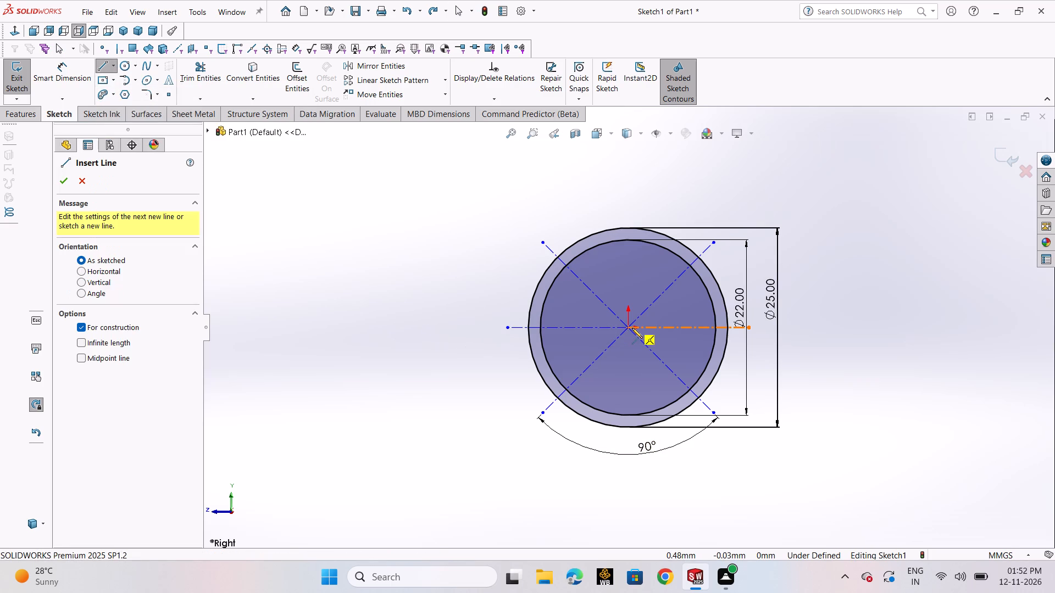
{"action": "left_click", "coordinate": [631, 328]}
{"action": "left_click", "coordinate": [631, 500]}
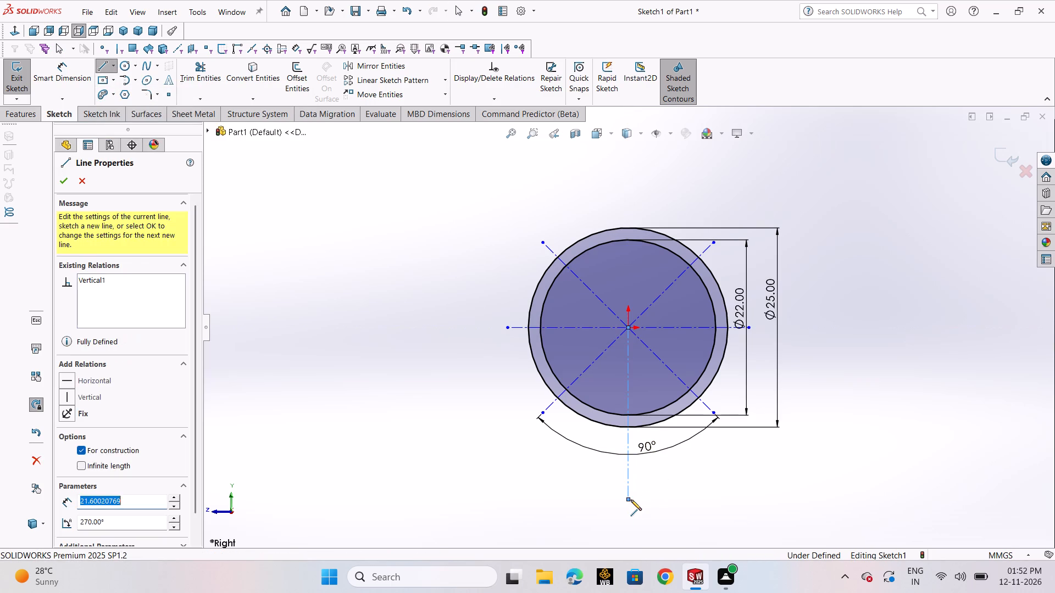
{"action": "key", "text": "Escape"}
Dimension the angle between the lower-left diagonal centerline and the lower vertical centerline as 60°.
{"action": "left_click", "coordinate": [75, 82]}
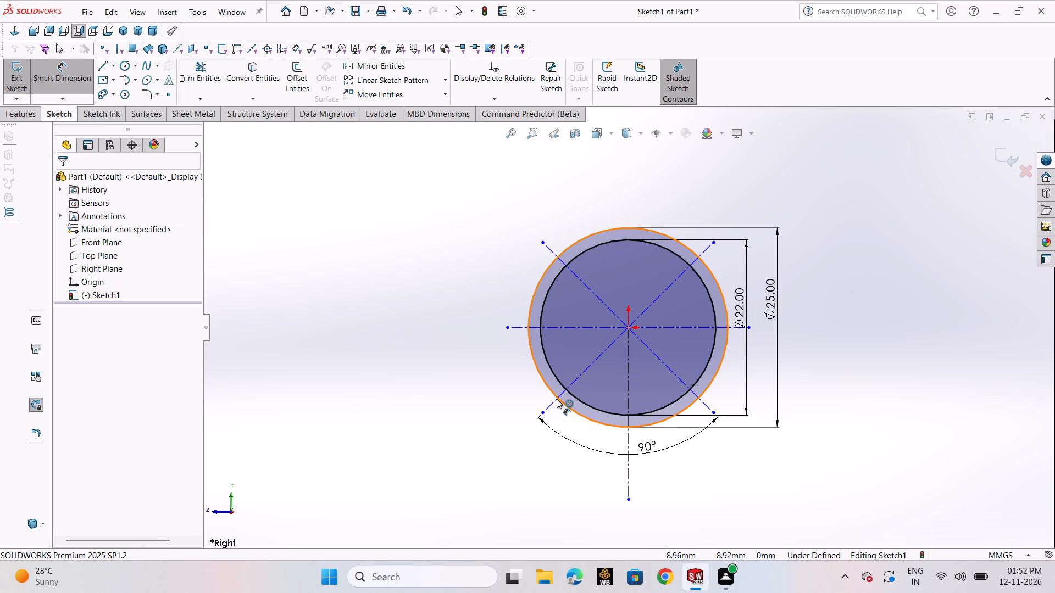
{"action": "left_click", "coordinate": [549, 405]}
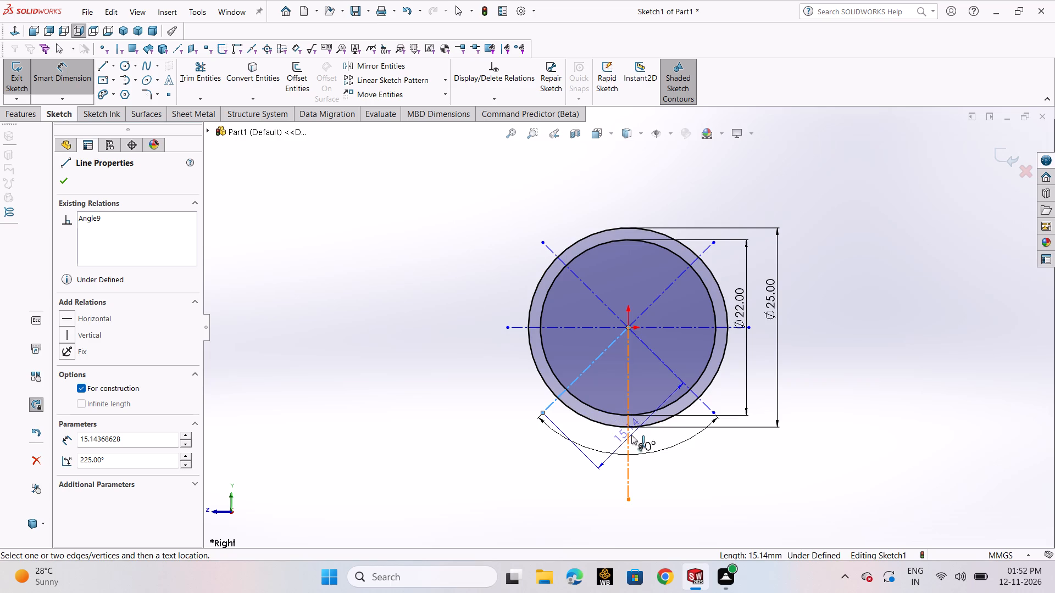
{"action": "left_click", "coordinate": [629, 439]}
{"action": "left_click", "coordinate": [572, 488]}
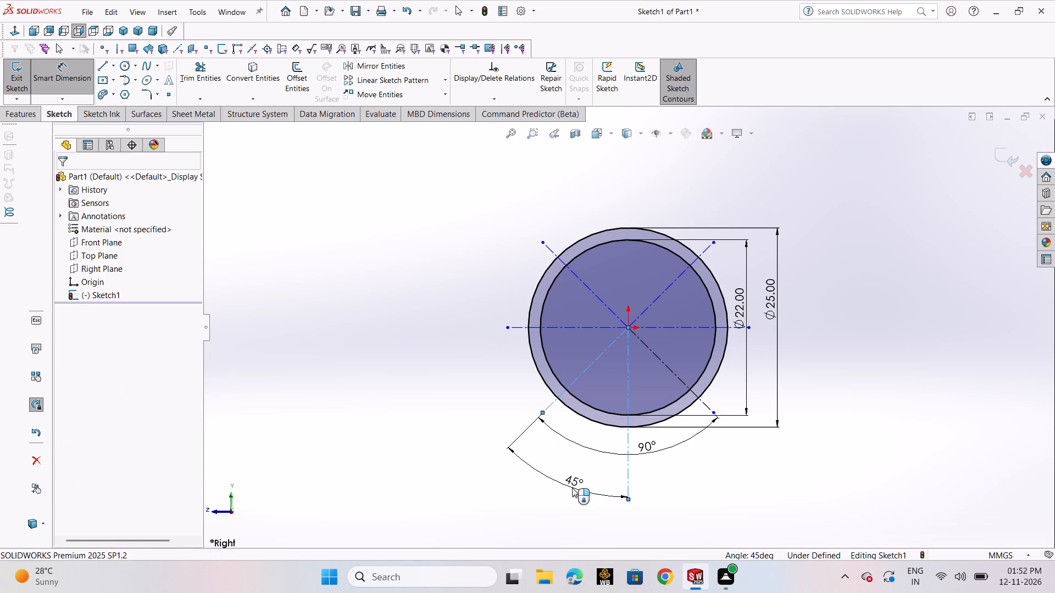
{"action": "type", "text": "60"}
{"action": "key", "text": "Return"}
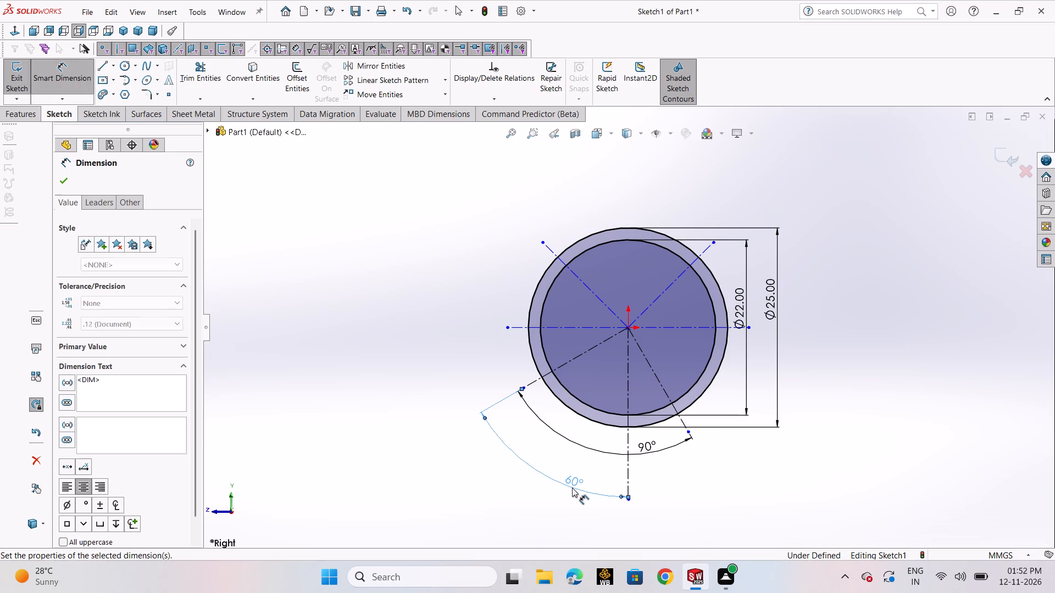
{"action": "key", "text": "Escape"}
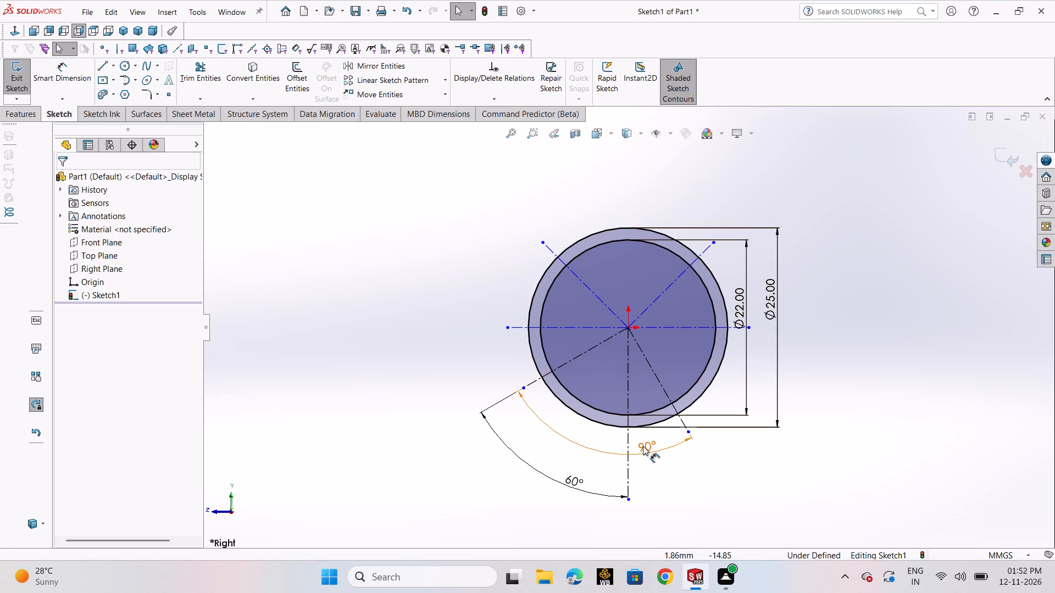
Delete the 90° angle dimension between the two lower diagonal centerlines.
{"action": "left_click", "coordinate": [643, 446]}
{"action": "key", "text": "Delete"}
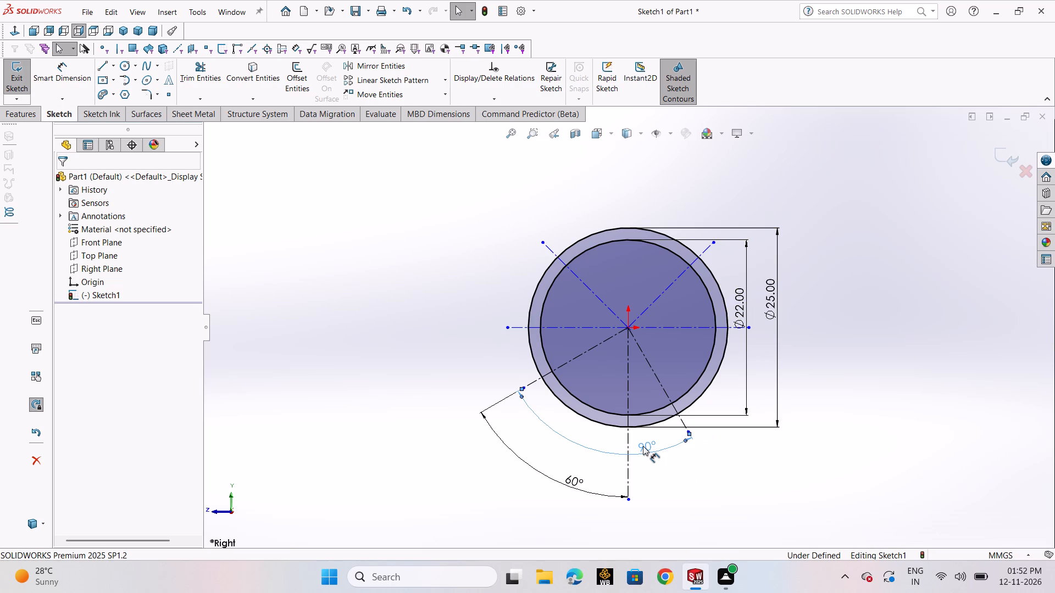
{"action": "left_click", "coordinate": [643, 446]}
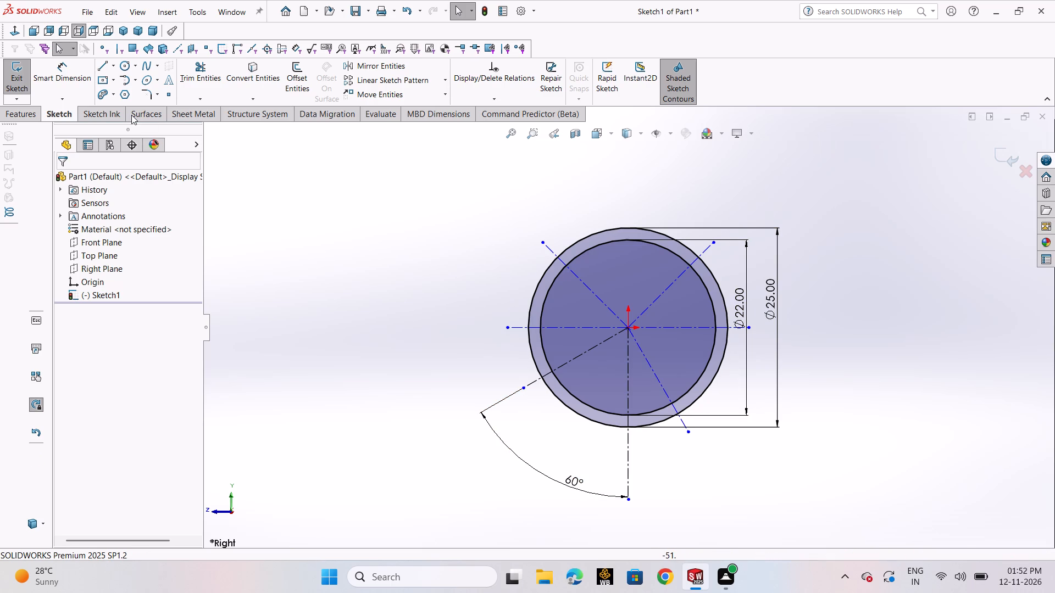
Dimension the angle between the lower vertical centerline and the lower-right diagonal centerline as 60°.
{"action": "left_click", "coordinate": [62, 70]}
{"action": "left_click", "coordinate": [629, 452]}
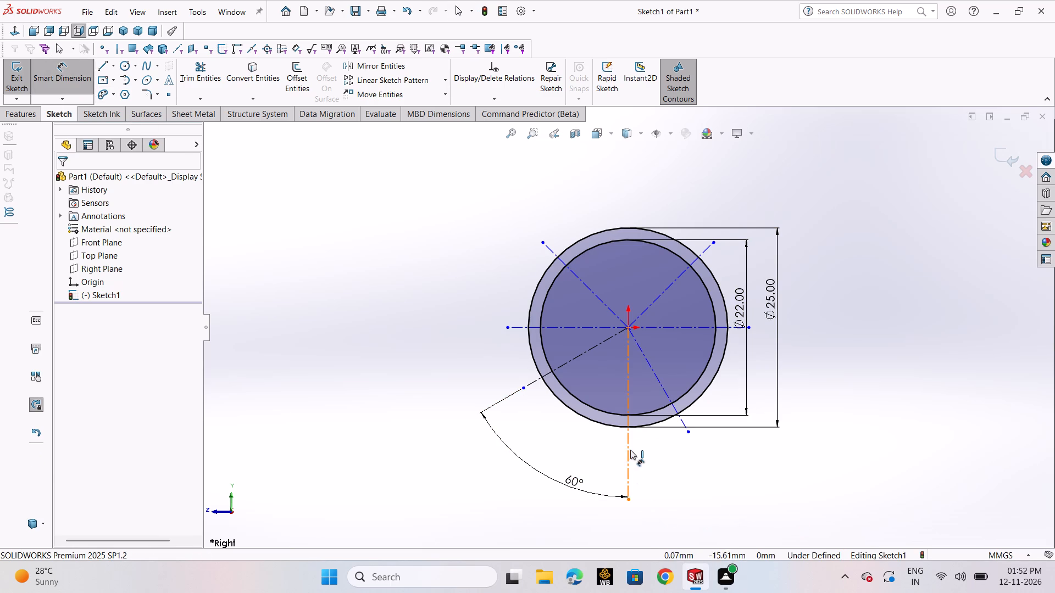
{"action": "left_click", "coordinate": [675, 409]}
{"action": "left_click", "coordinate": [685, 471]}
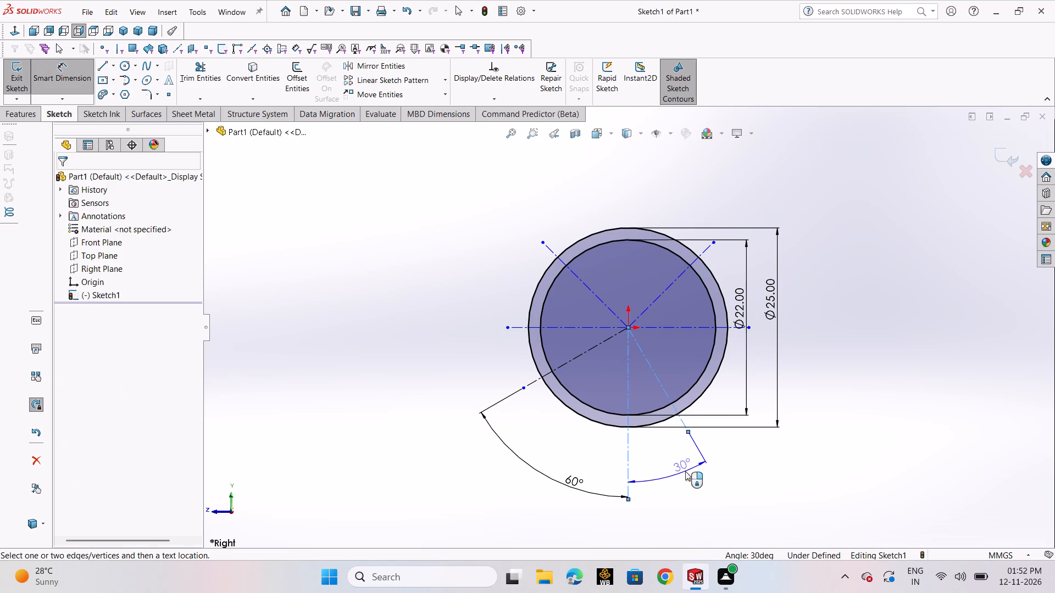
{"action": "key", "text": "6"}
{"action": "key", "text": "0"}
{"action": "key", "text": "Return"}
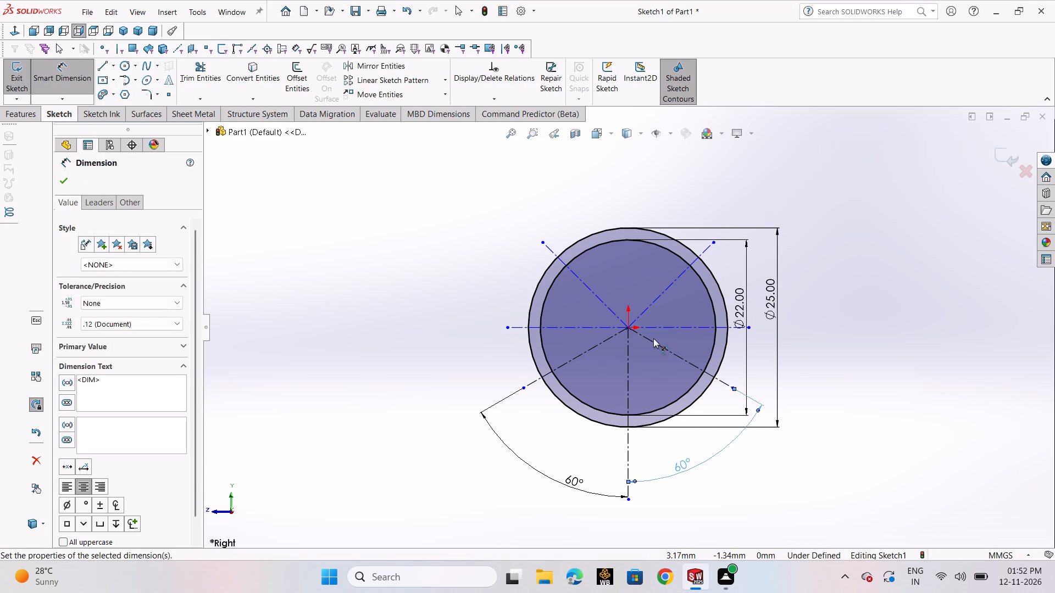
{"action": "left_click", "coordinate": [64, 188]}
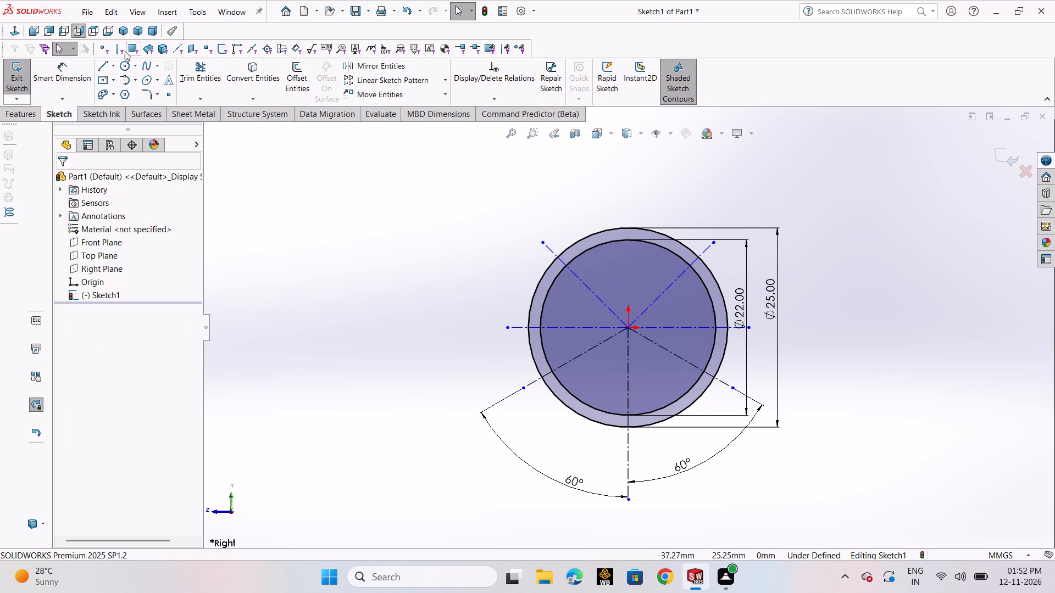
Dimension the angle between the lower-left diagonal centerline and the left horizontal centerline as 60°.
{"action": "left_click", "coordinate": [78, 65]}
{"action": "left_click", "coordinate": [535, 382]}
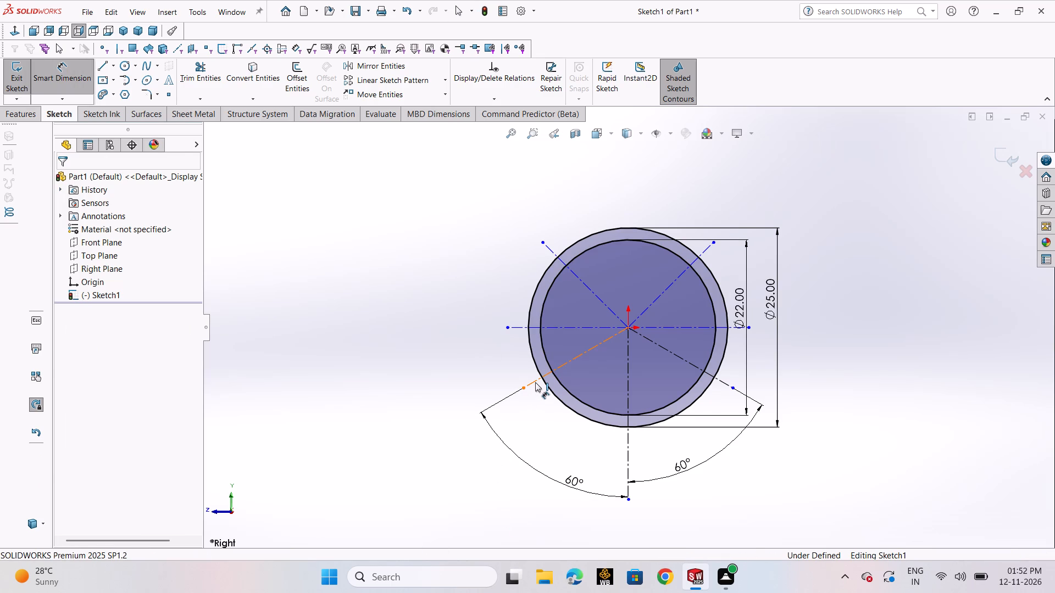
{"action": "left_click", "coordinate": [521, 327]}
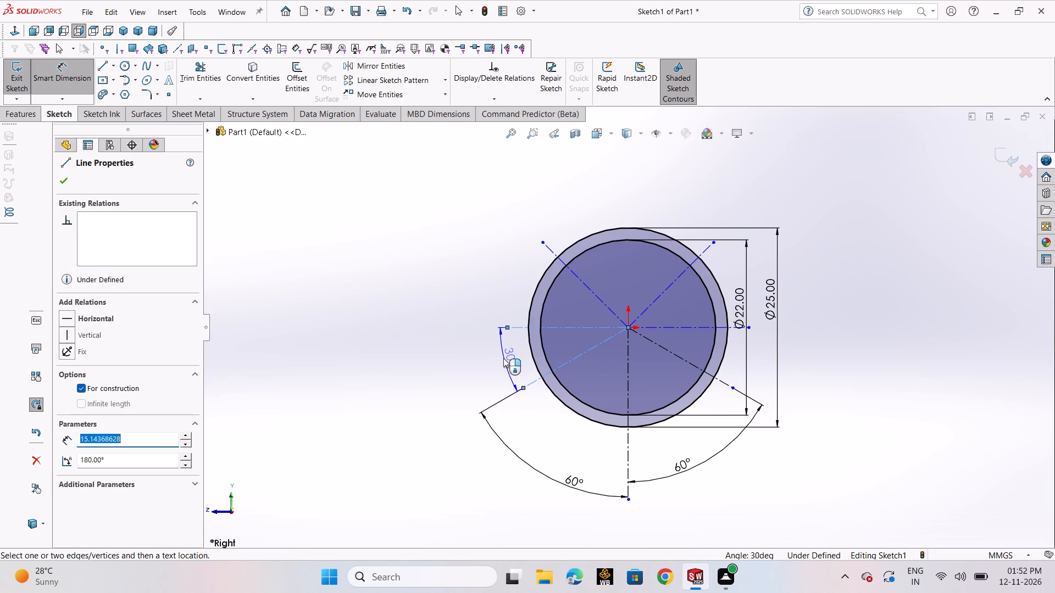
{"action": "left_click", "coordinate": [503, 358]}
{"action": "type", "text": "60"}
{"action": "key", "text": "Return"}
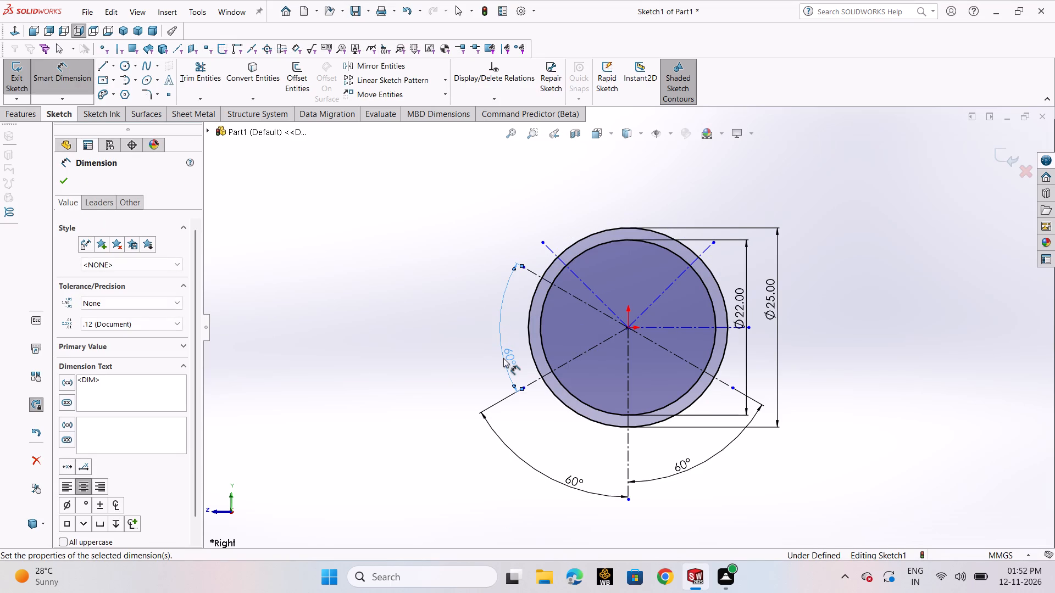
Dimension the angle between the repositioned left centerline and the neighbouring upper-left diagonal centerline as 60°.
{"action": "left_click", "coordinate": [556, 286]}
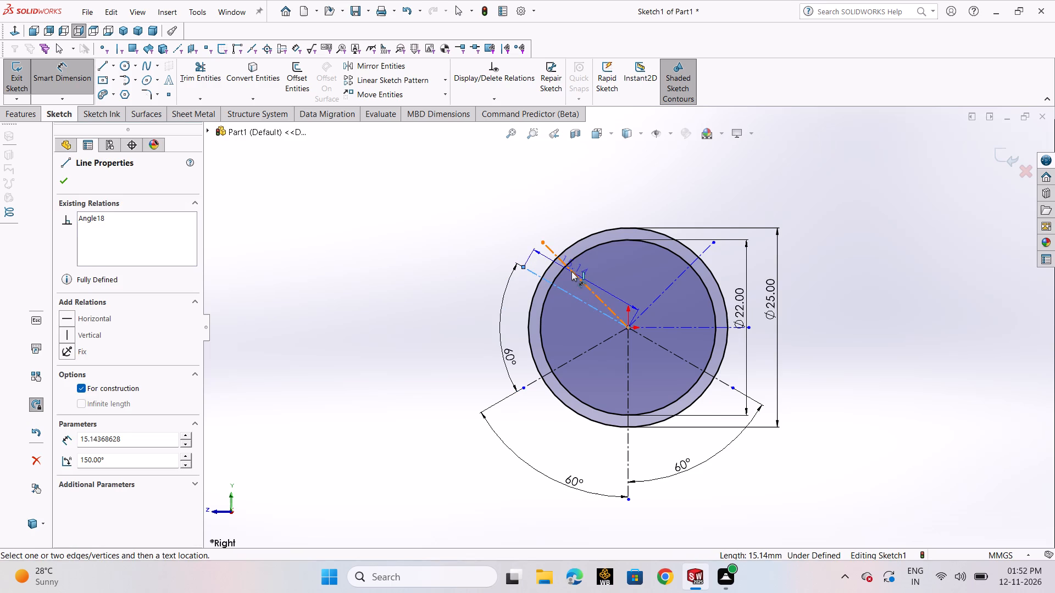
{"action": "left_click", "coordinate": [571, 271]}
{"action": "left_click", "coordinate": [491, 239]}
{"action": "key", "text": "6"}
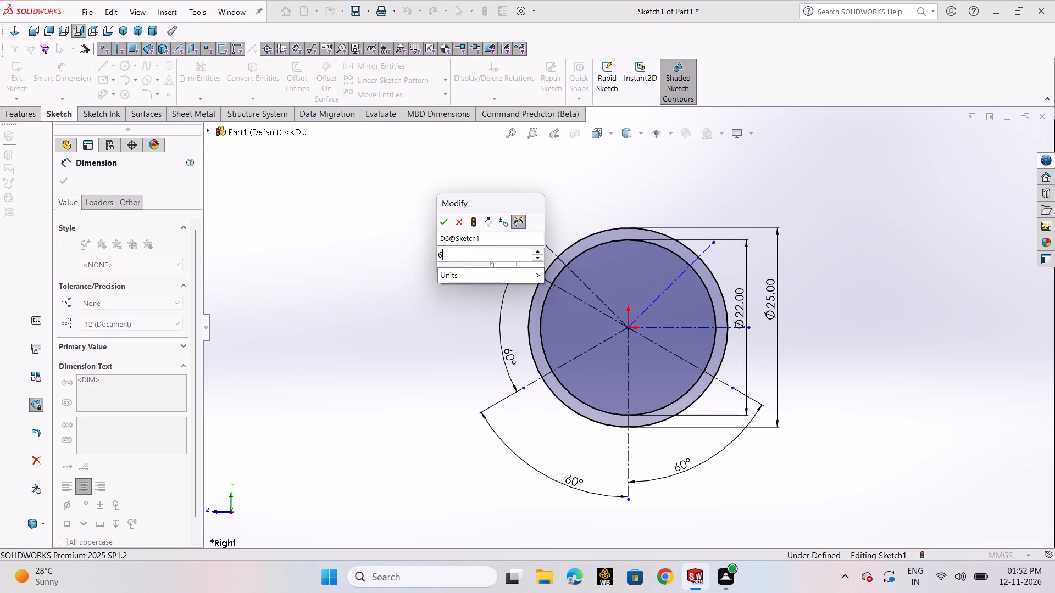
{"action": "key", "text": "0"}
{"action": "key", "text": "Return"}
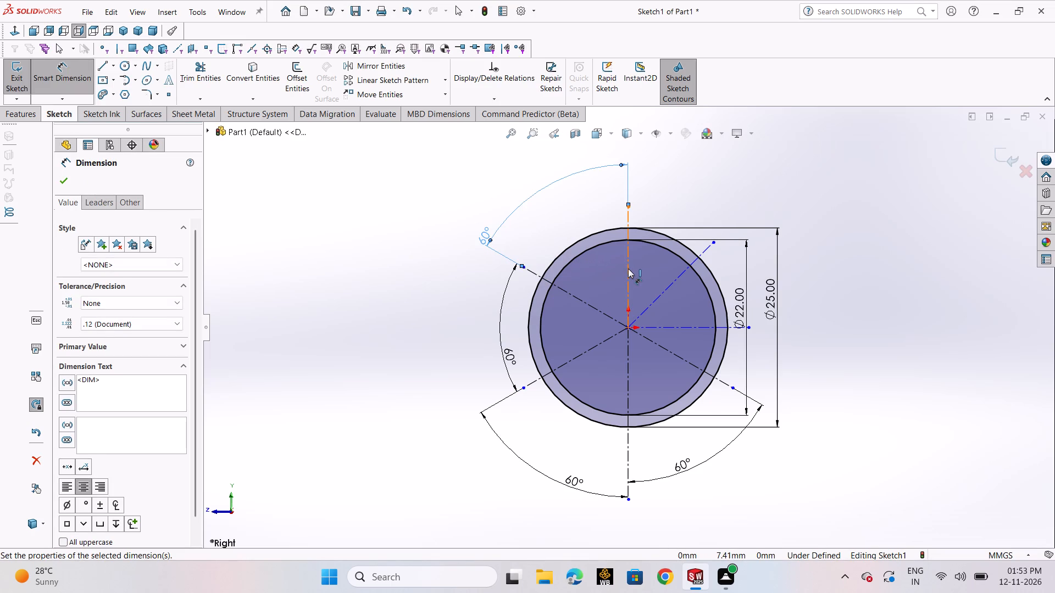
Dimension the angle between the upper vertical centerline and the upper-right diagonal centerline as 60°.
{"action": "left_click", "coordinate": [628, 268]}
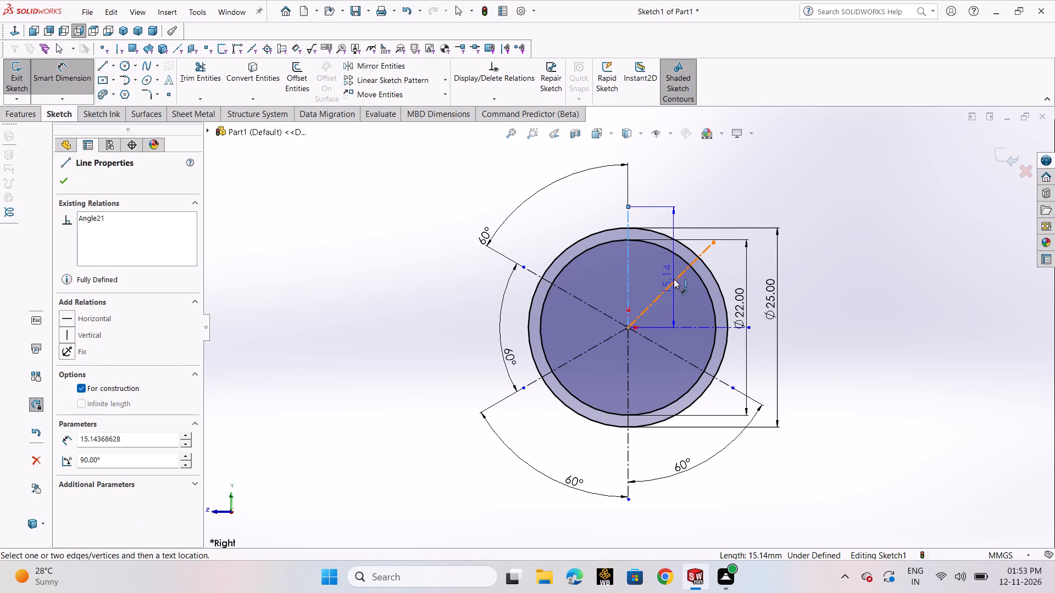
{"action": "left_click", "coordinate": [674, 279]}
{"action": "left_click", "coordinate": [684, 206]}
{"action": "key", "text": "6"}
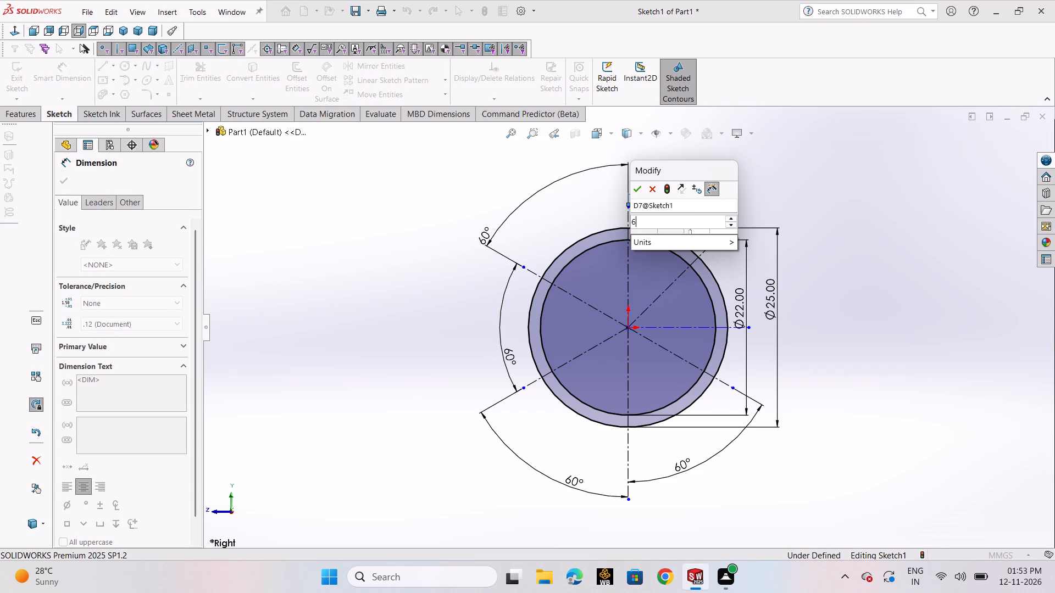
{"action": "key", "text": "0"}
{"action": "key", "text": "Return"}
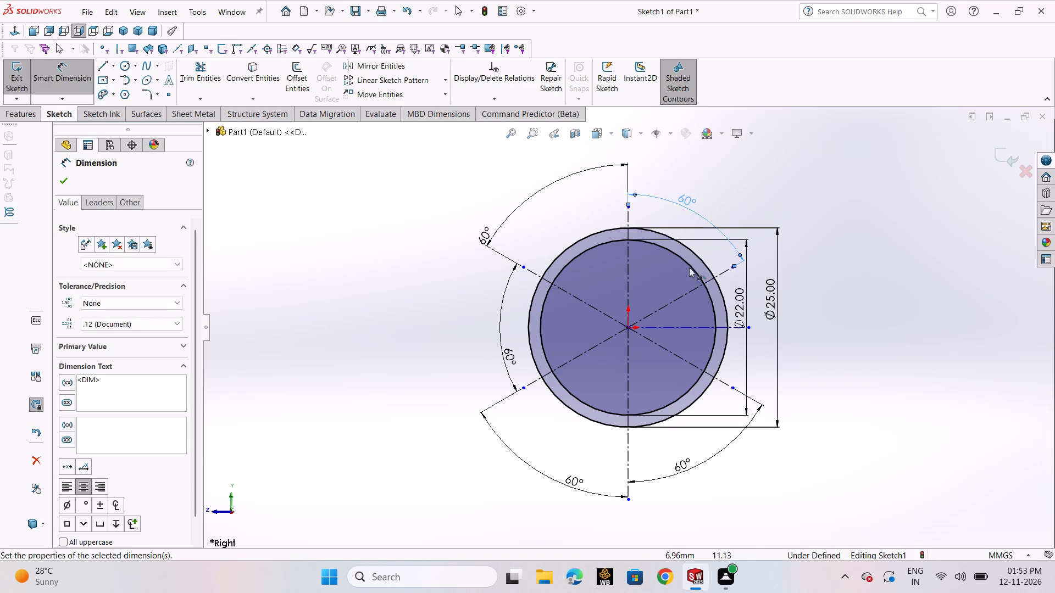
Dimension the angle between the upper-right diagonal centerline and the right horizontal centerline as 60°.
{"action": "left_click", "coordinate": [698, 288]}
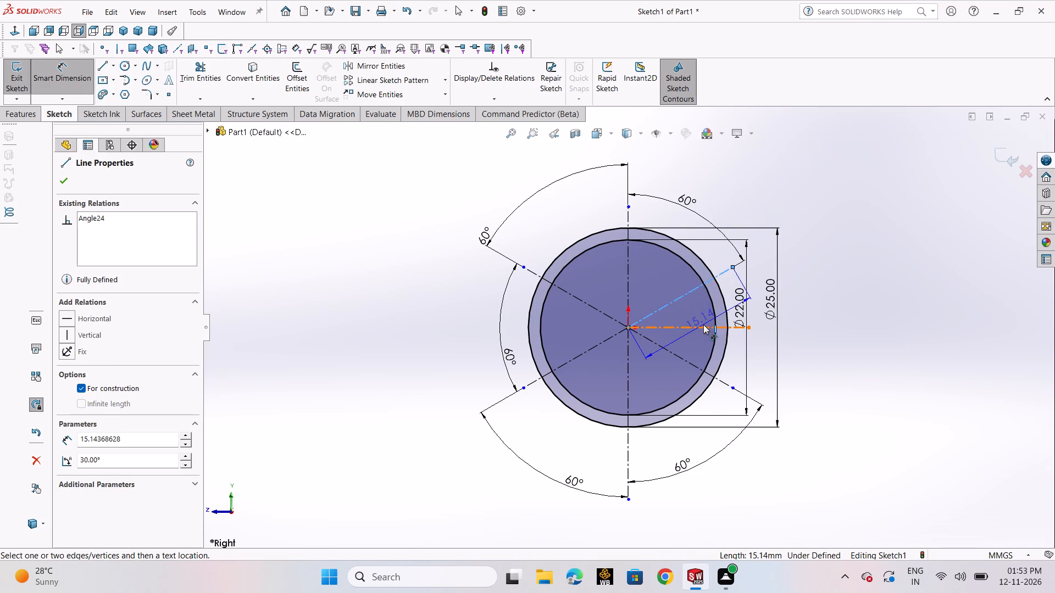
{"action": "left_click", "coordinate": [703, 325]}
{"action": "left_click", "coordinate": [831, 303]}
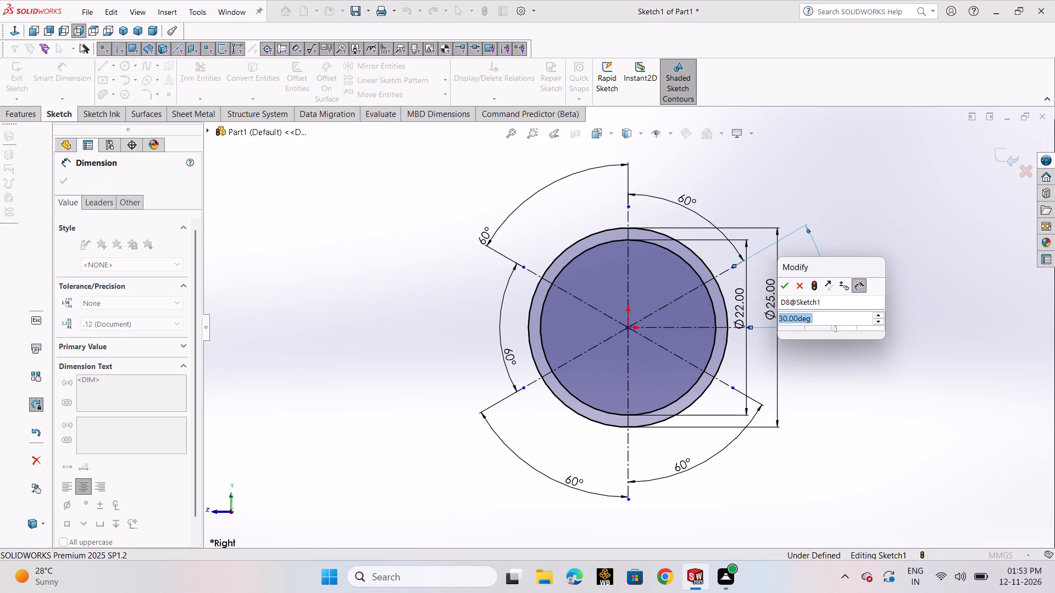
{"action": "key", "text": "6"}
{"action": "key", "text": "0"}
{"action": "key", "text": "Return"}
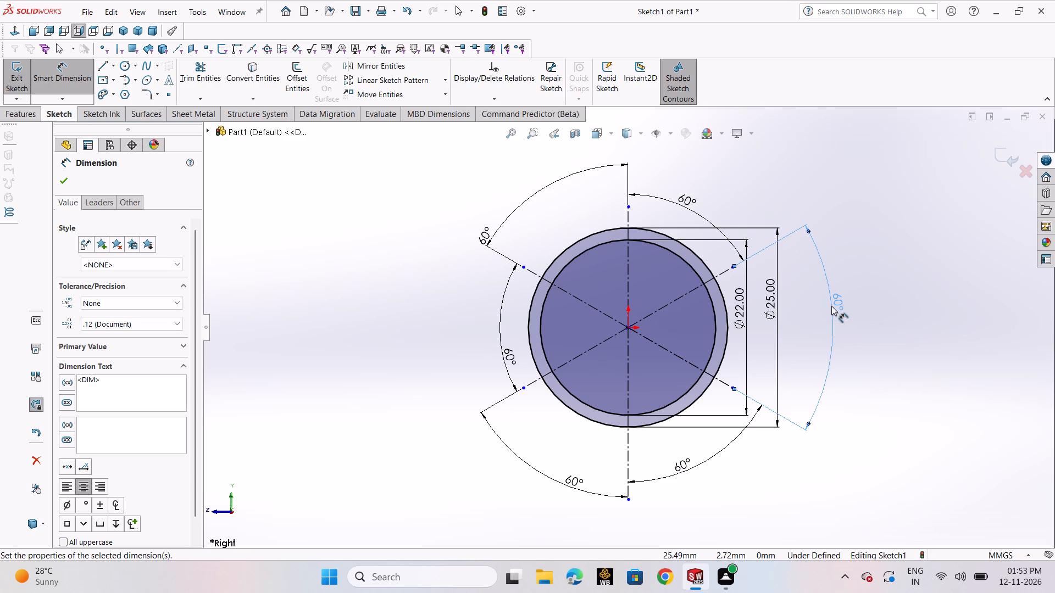
Undo all angle dimensions and centerlines back to the two dimensioned 25 mm and 22 mm circles.
{"action": "key", "text": "ctrl+z"}
{"action": "key", "text": "ctrl+z"}
{"action": "key", "text": "ctrl+z"}
{"action": "key", "text": "ctrl+z"}
{"action": "key", "text": "ctrl+z"}
{"action": "key", "text": "ctrl+z"}
{"action": "key", "text": "ctrl+z"}
{"action": "key", "text": "ctrl+z"}
{"action": "key", "text": "ctrl+z"}
{"action": "key", "text": "ctrl+z"}
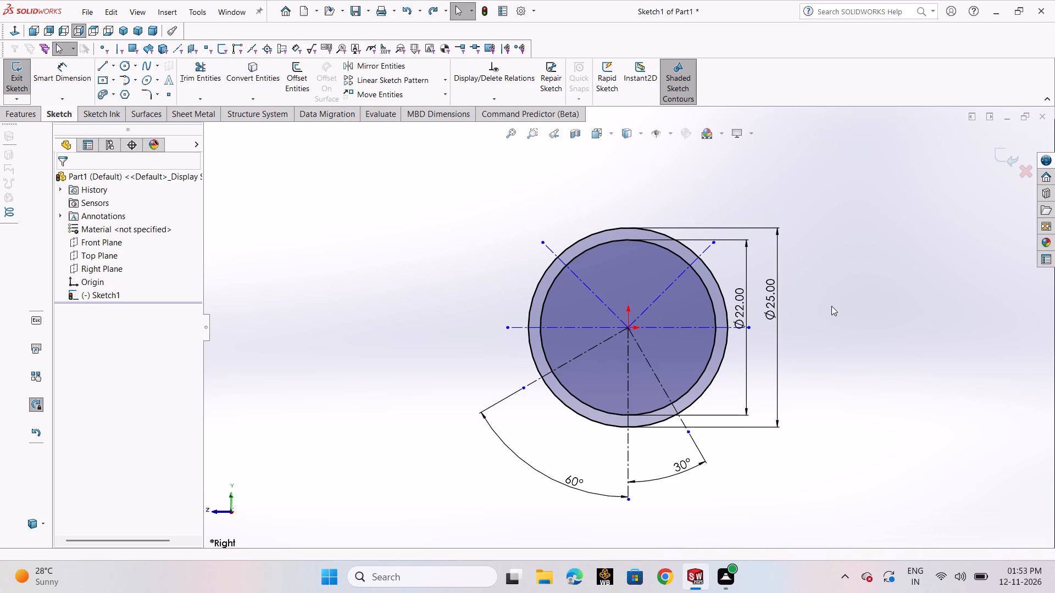
{"action": "key", "text": "ctrl+z"}
{"action": "key", "text": "ctrl+z"}
{"action": "key", "text": "ctrl+z"}
{"action": "key", "text": "ctrl+z"}
{"action": "key", "text": "ctrl+z"}
{"action": "key", "text": "ctrl+z"}
{"action": "key", "text": "ctrl+z"}
{"action": "key", "text": "ctrl+z"}
{"action": "key", "text": "ctrl+z"}
{"action": "key", "text": "ctrl+z"}
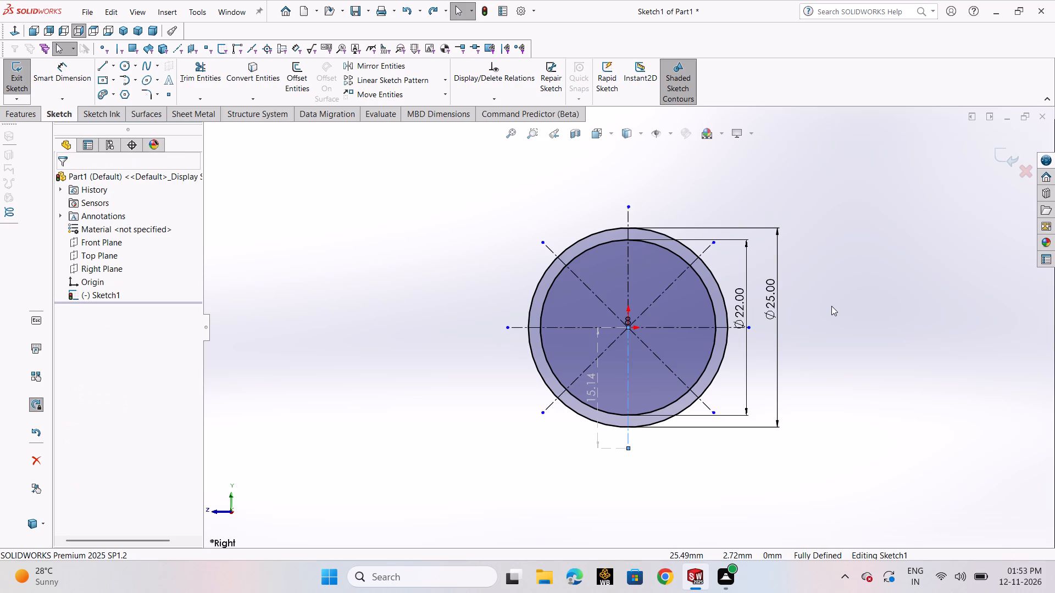
{"action": "key", "text": "ctrl+z"}
{"action": "key", "text": "ctrl+z"}
{"action": "key", "text": "ctrl+z"}
{"action": "key", "text": "ctrl+z"}
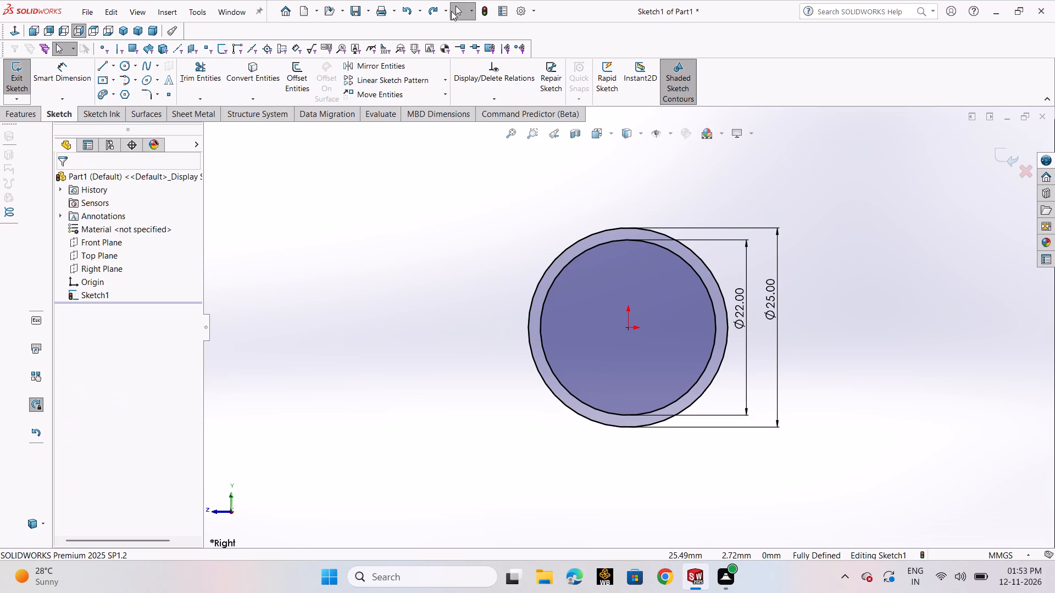
Sketch a horizontal 11 mm centerline from the origin leftward to the 22 mm circle.
{"action": "left_click", "coordinate": [115, 68]}
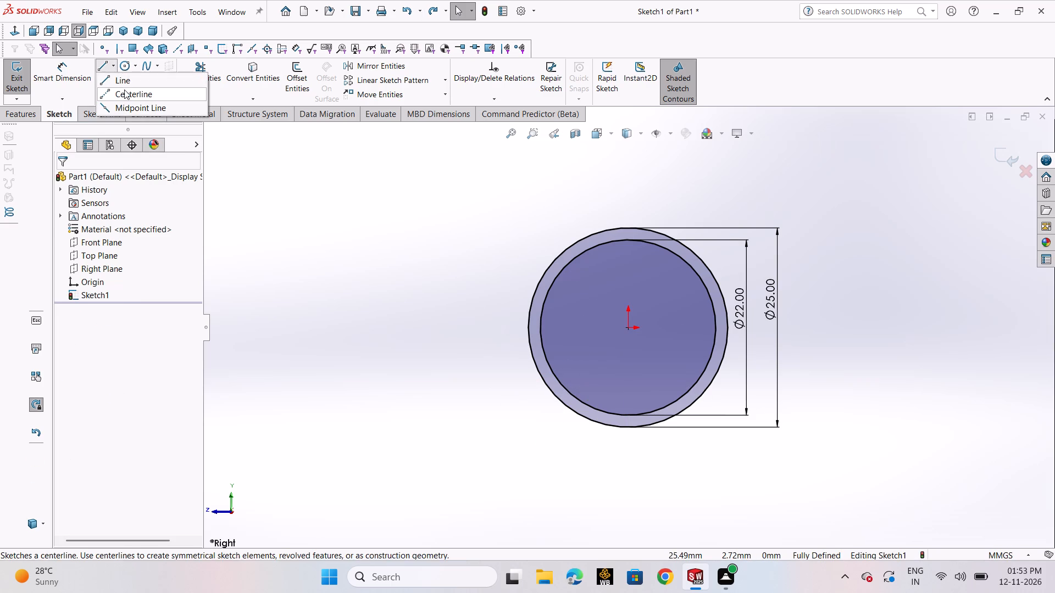
{"action": "left_click", "coordinate": [126, 95]}
{"action": "left_click", "coordinate": [627, 329]}
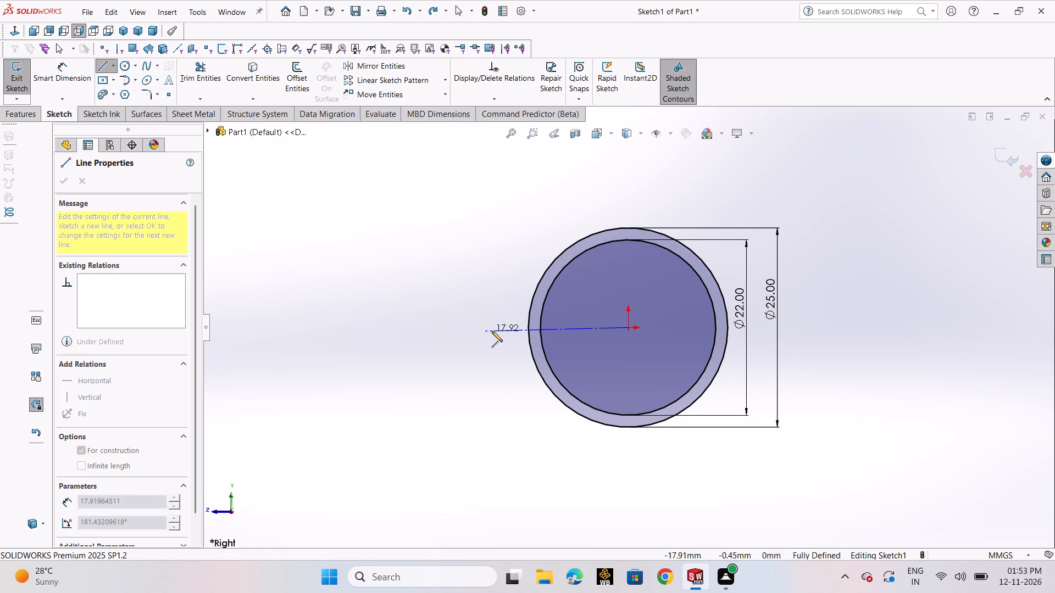
{"action": "left_click", "coordinate": [542, 329]}
{"action": "right_click", "coordinate": [542, 329]}
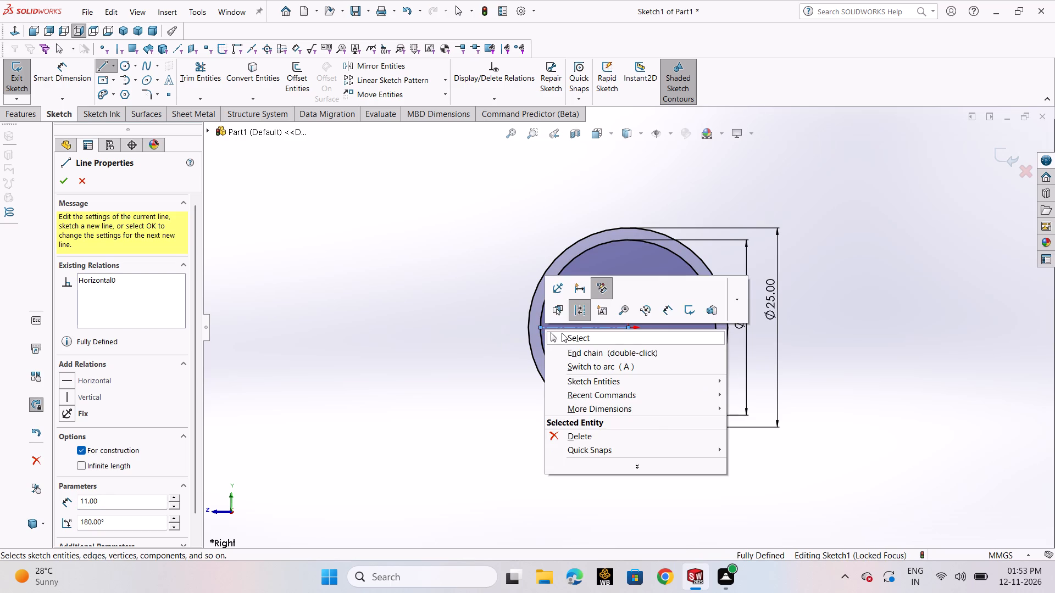
{"action": "left_click", "coordinate": [562, 334]}
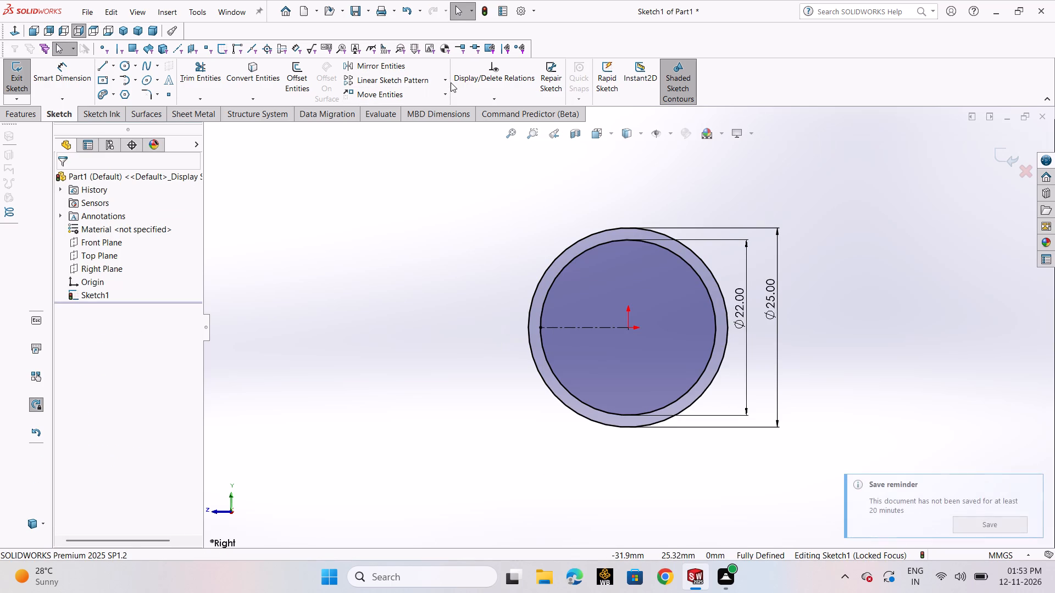
Circularly pattern the horizontal centerline about the origin into 6 equally spaced instances over 360°.
{"action": "left_click", "coordinate": [448, 79]}
{"action": "left_click", "coordinate": [445, 104]}
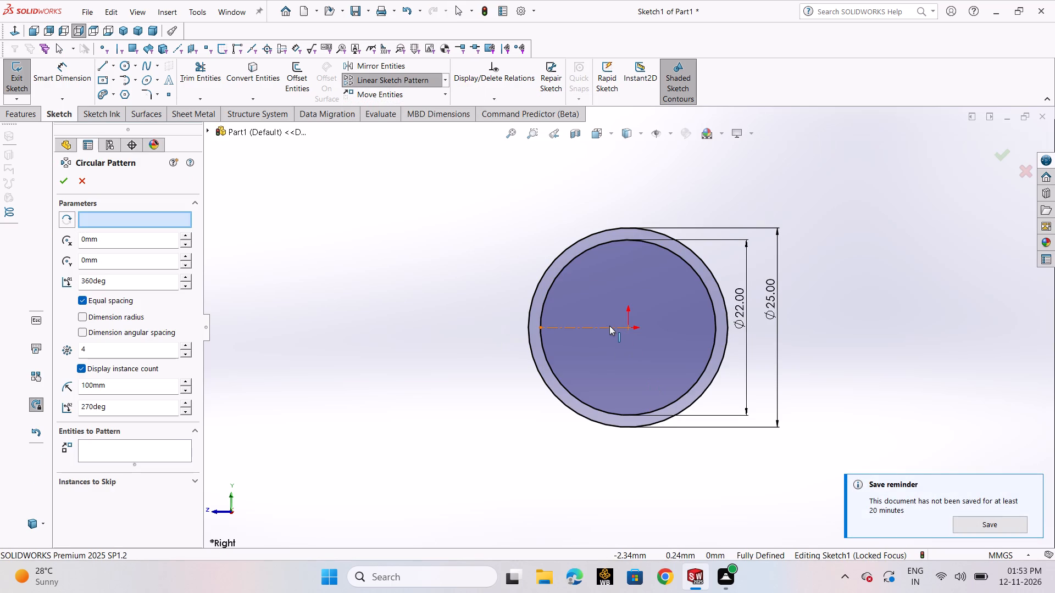
{"action": "left_click", "coordinate": [609, 326]}
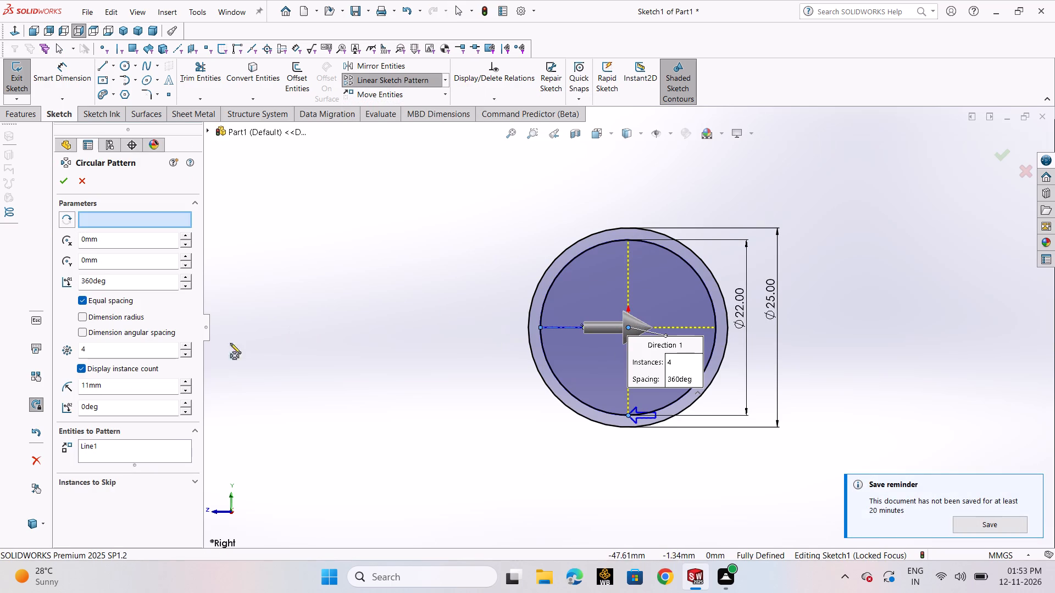
{"action": "left_click", "coordinate": [138, 350]}
{"action": "left_click", "coordinate": [138, 350]}
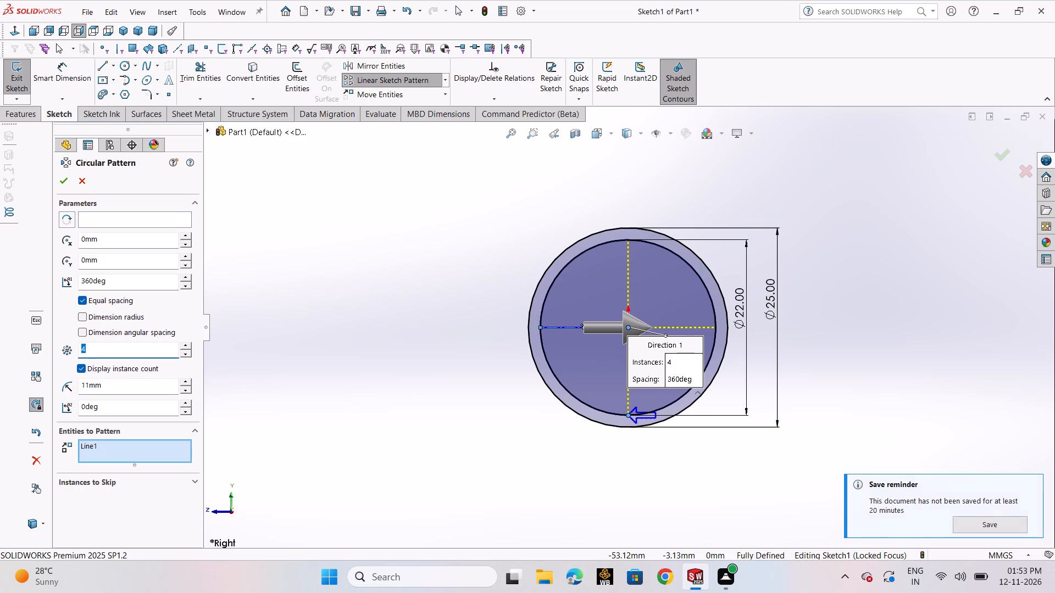
{"action": "key", "text": "6"}
{"action": "key", "text": "Return"}
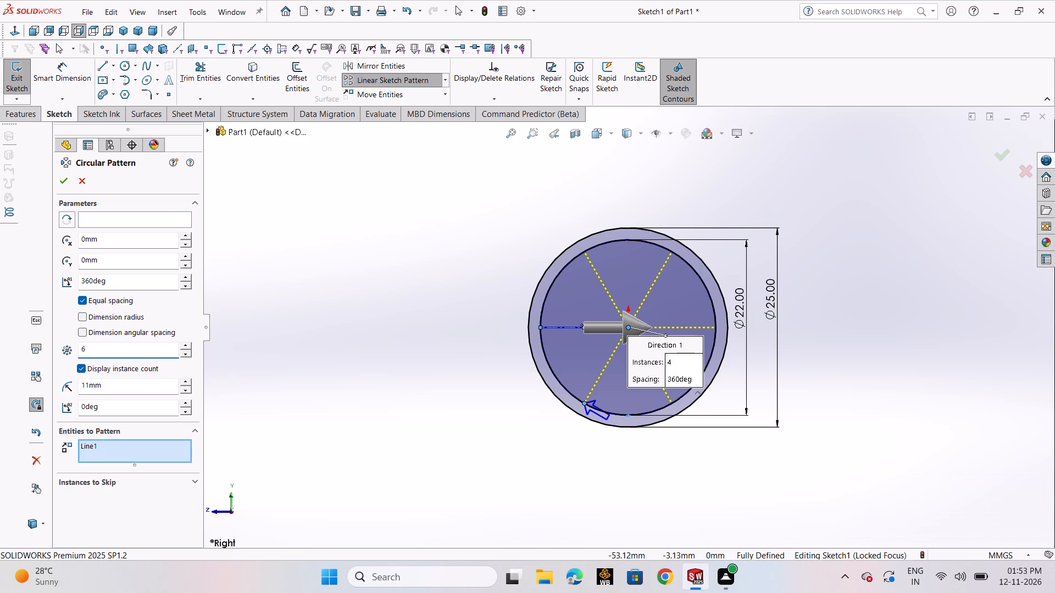
{"action": "left_click", "coordinate": [61, 187]}
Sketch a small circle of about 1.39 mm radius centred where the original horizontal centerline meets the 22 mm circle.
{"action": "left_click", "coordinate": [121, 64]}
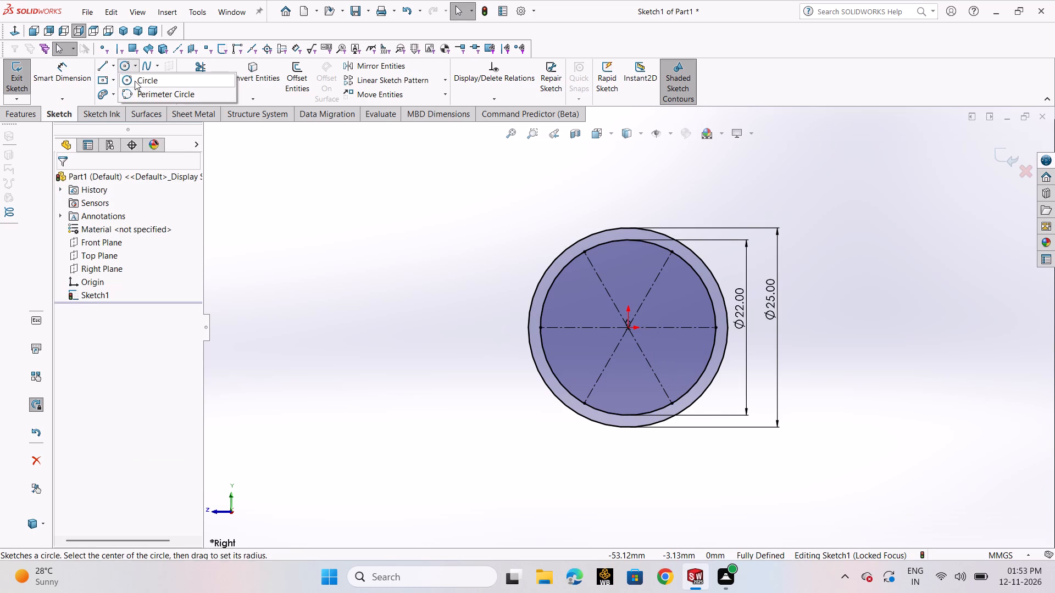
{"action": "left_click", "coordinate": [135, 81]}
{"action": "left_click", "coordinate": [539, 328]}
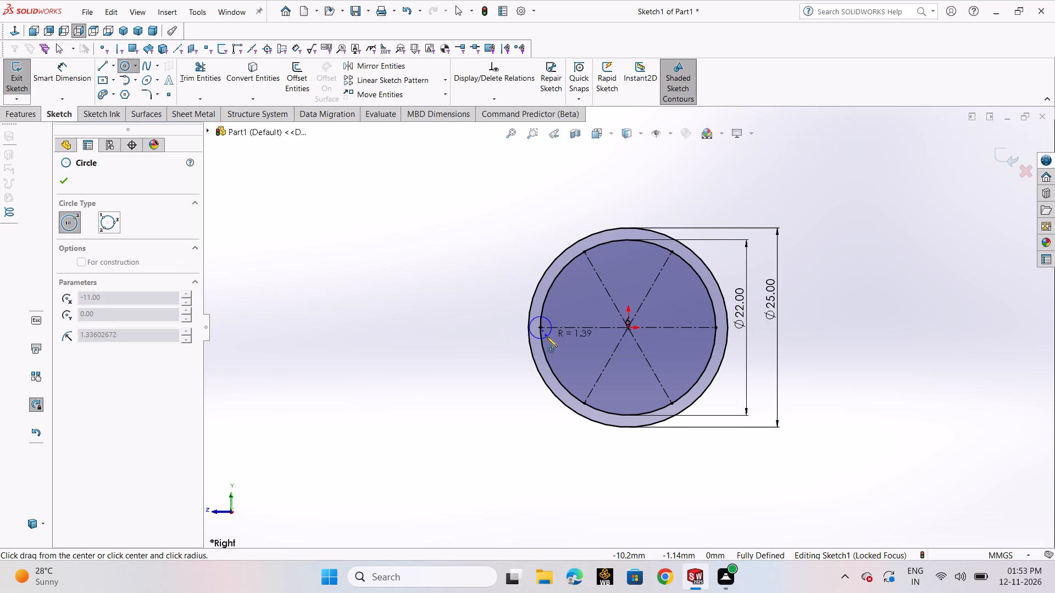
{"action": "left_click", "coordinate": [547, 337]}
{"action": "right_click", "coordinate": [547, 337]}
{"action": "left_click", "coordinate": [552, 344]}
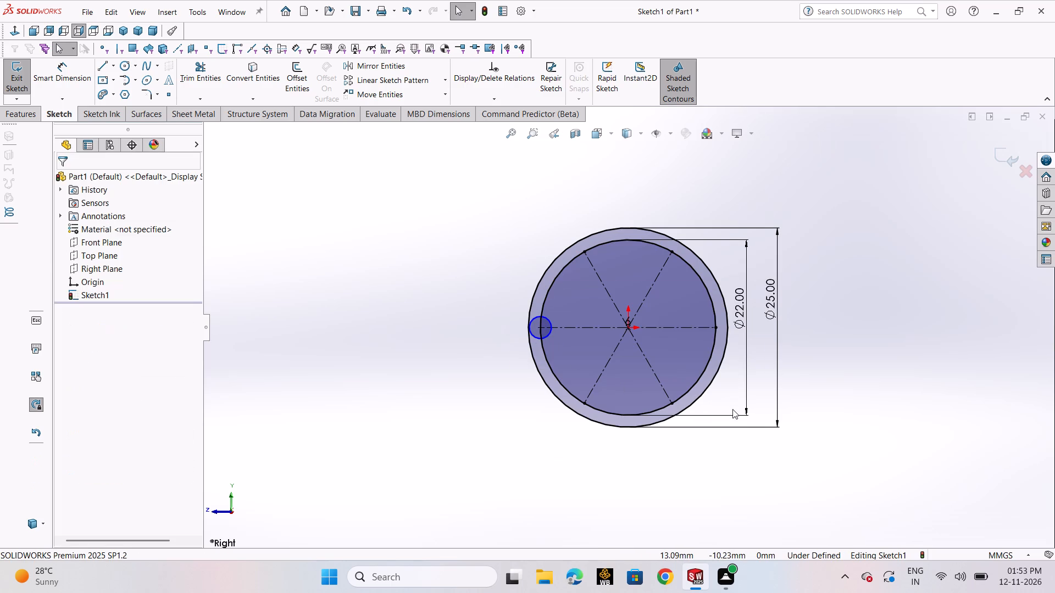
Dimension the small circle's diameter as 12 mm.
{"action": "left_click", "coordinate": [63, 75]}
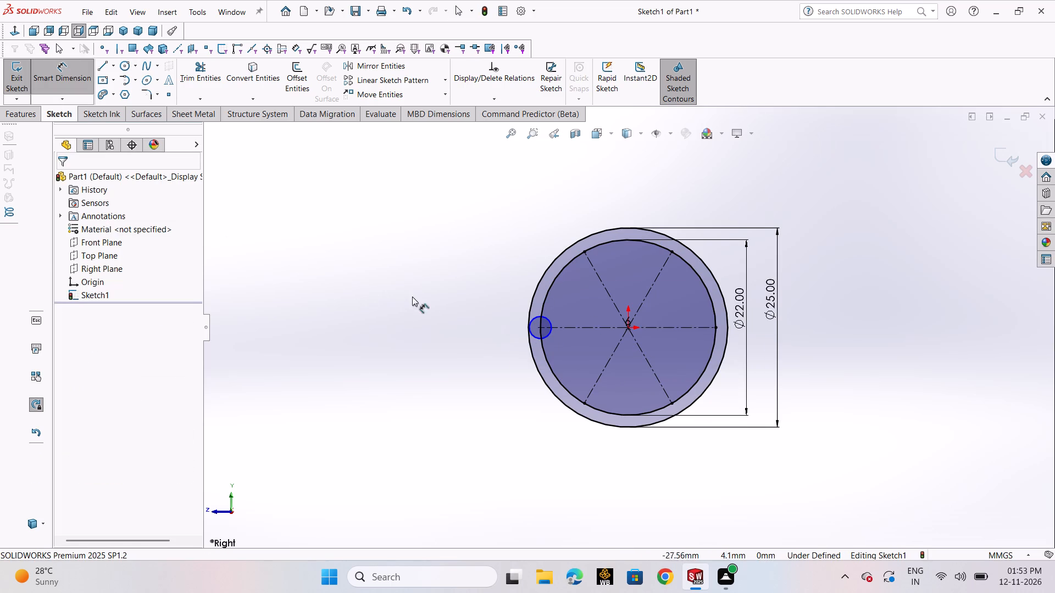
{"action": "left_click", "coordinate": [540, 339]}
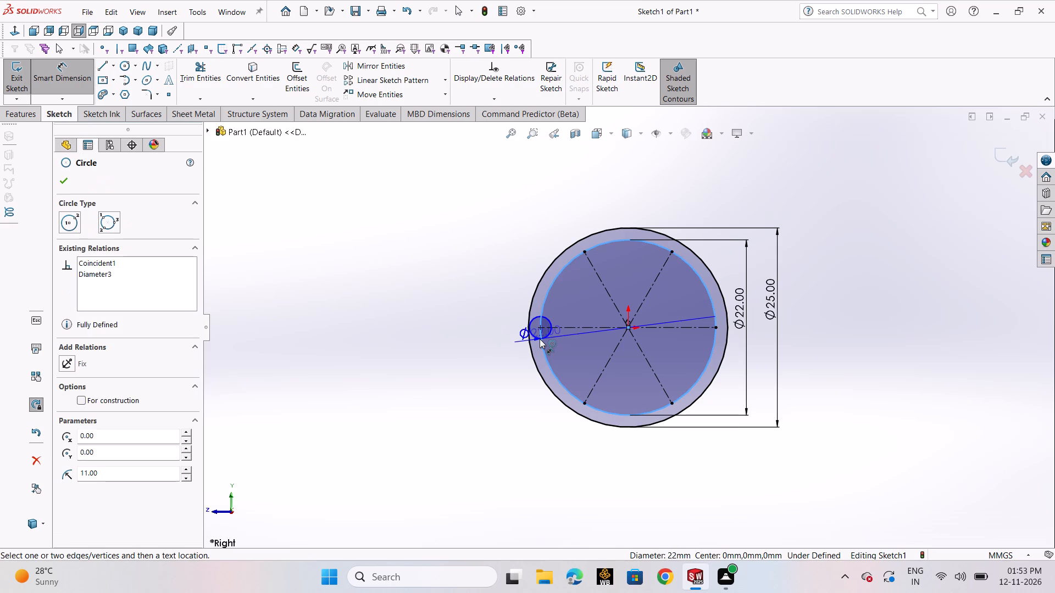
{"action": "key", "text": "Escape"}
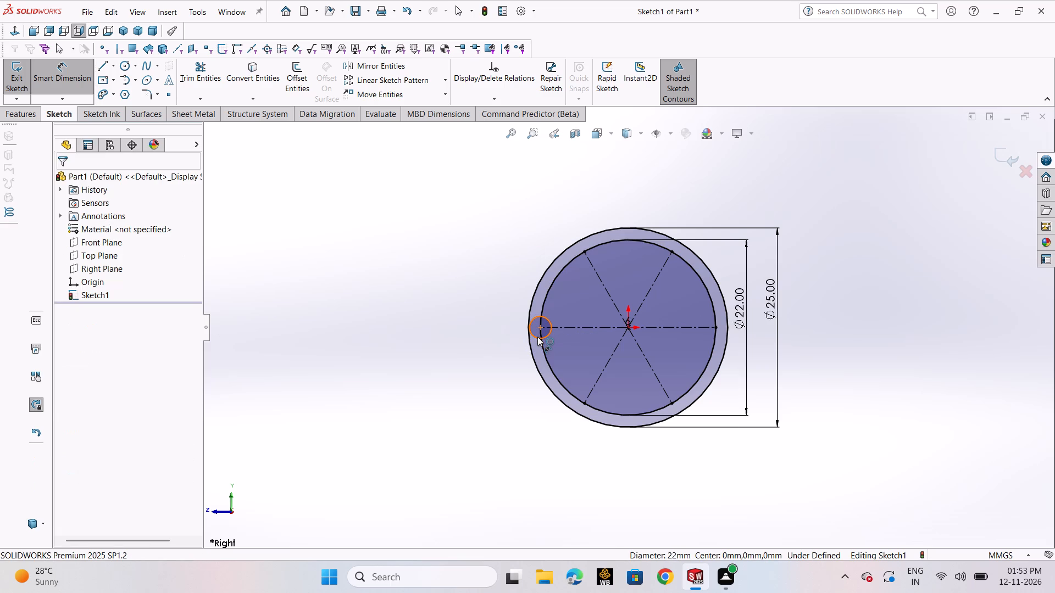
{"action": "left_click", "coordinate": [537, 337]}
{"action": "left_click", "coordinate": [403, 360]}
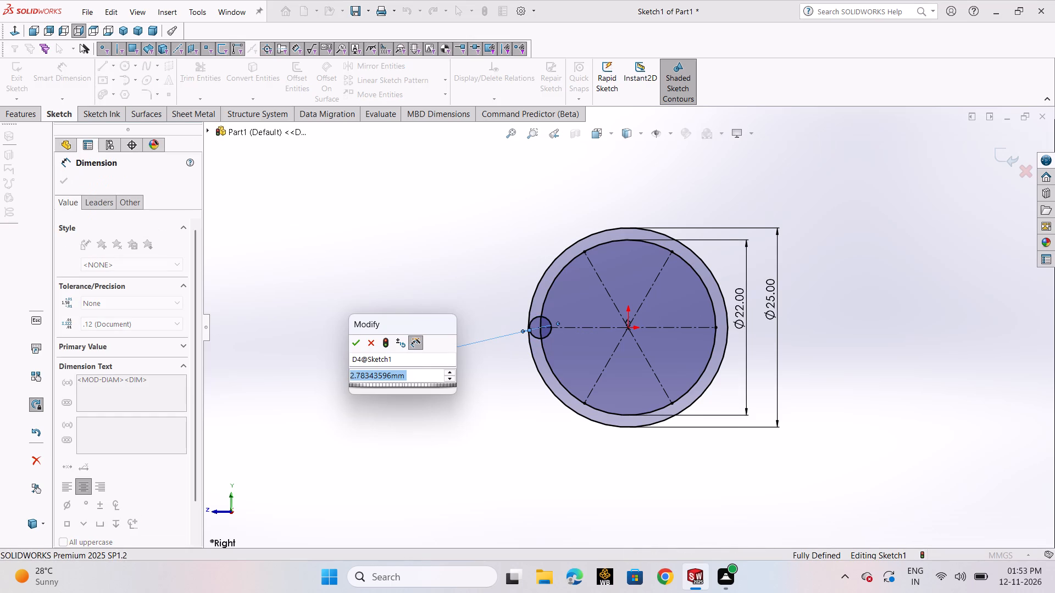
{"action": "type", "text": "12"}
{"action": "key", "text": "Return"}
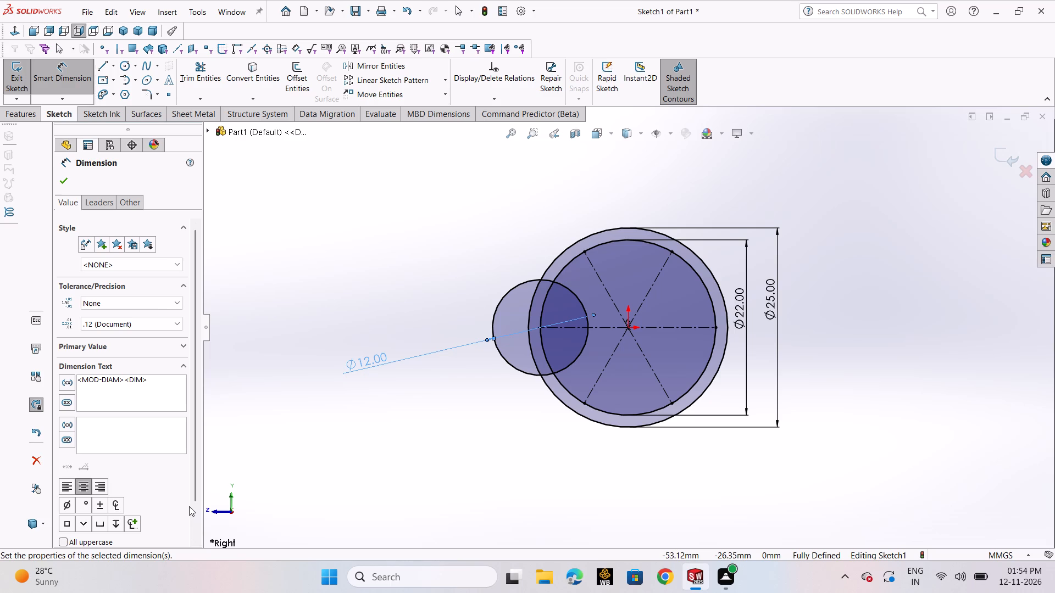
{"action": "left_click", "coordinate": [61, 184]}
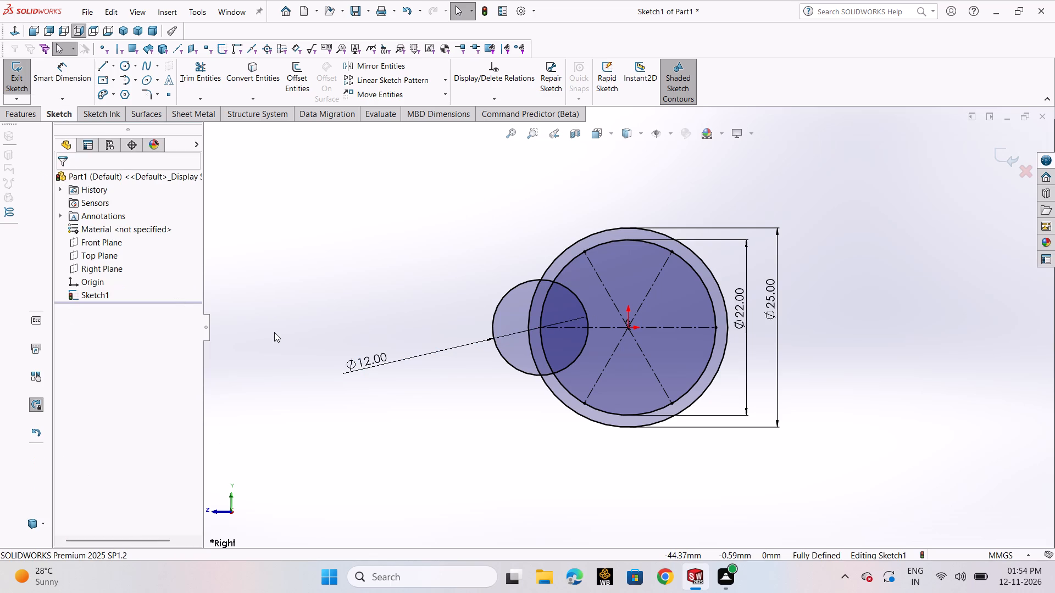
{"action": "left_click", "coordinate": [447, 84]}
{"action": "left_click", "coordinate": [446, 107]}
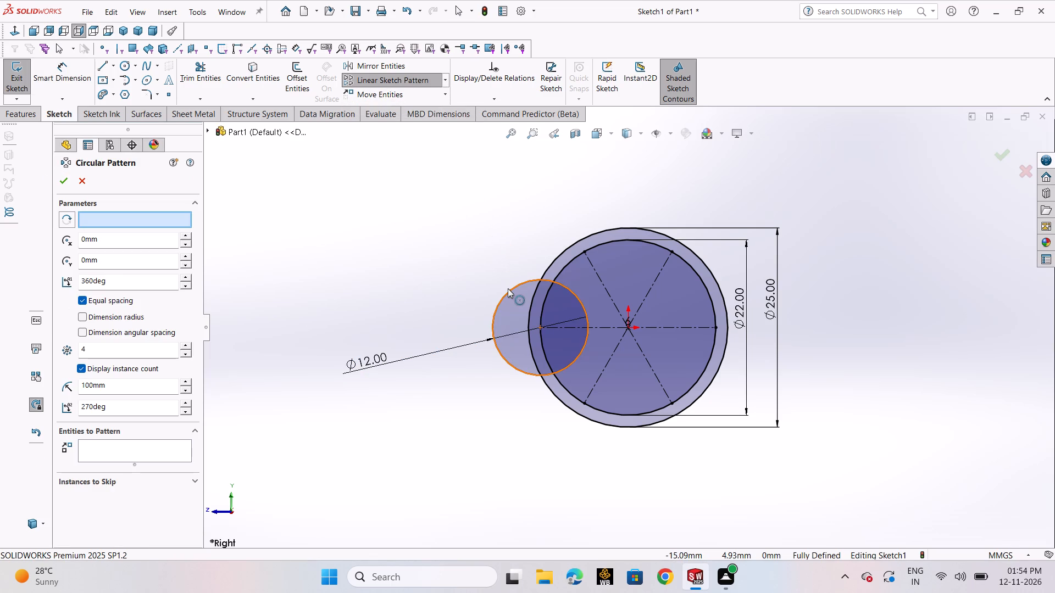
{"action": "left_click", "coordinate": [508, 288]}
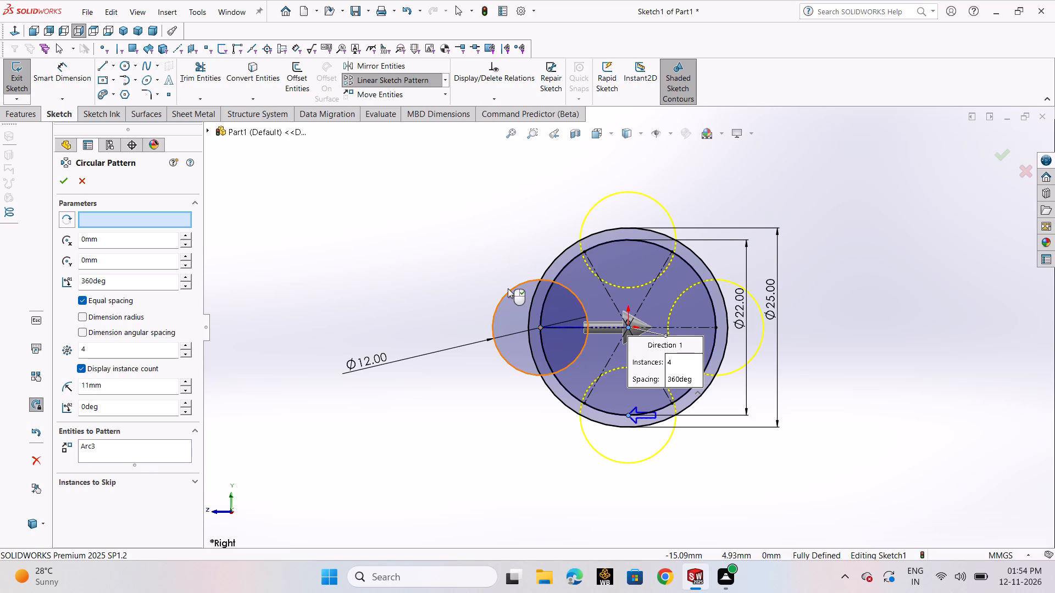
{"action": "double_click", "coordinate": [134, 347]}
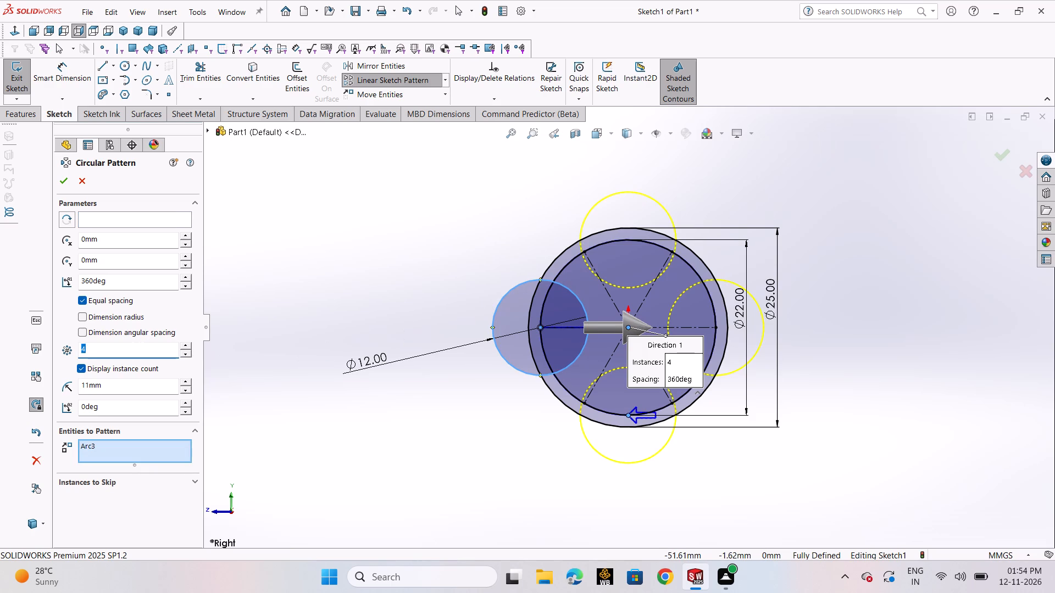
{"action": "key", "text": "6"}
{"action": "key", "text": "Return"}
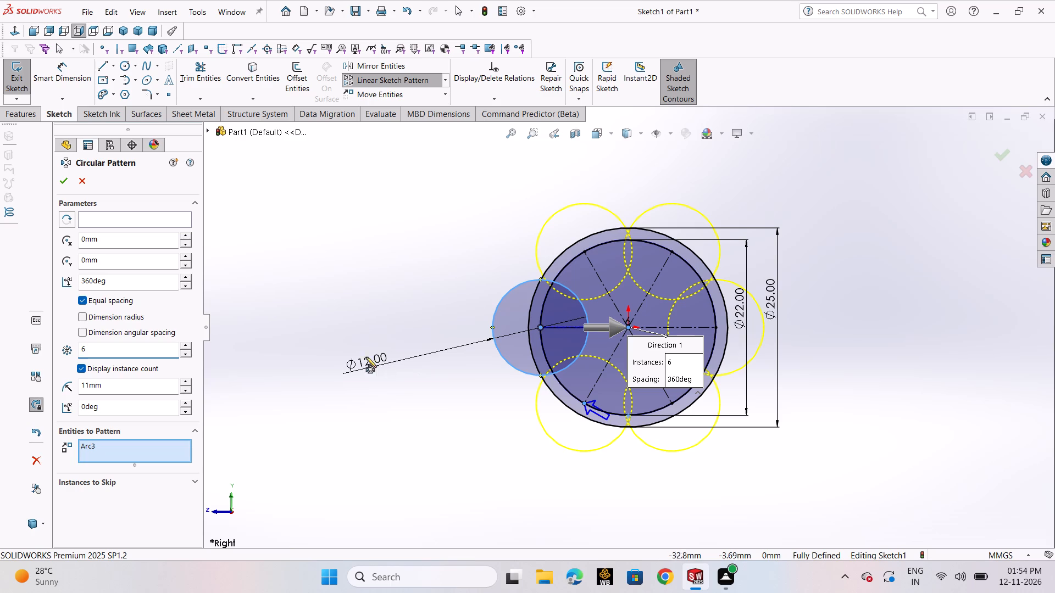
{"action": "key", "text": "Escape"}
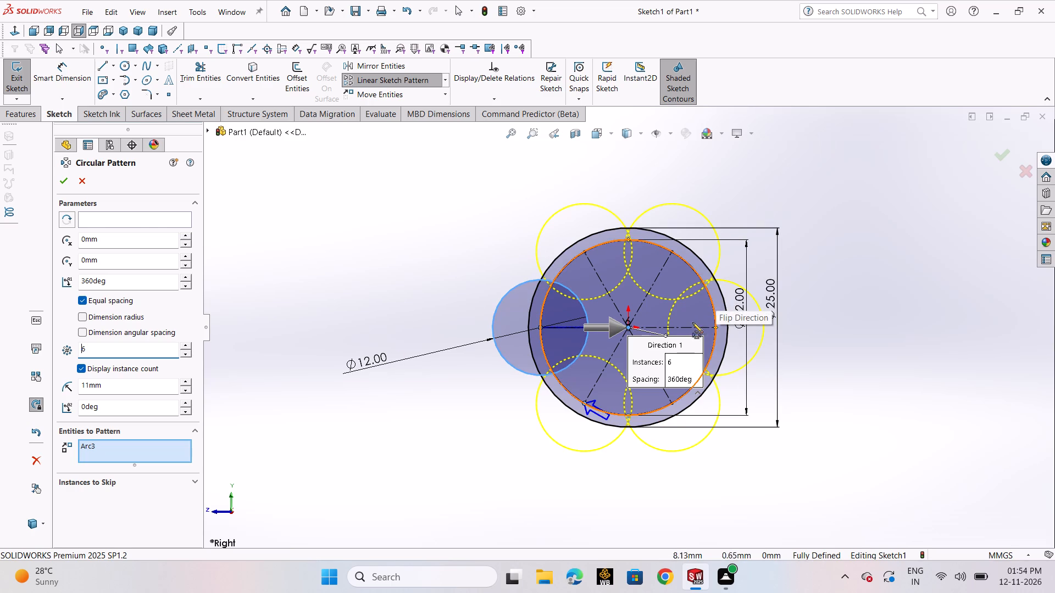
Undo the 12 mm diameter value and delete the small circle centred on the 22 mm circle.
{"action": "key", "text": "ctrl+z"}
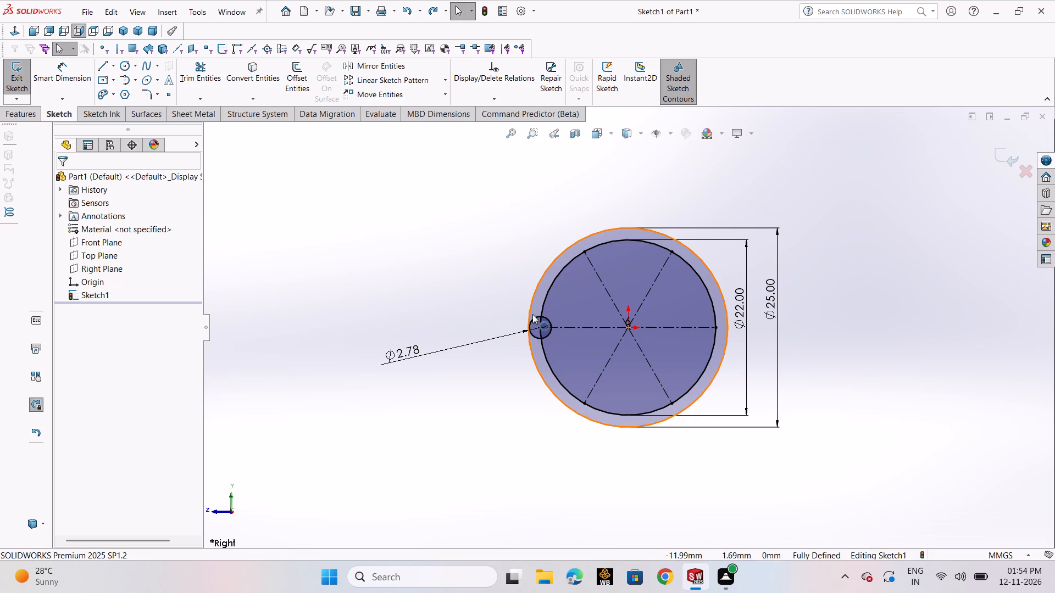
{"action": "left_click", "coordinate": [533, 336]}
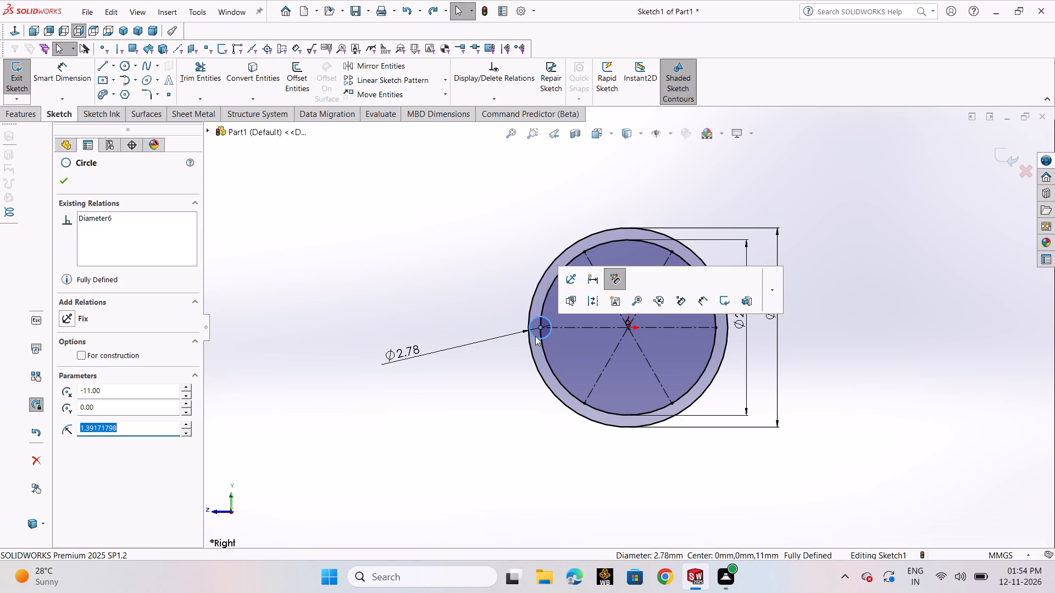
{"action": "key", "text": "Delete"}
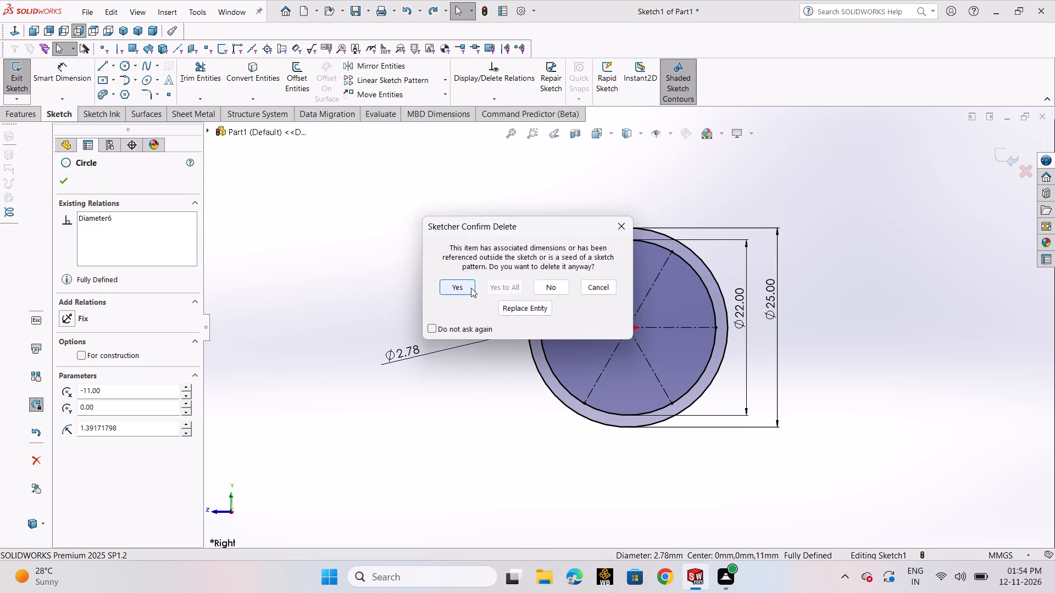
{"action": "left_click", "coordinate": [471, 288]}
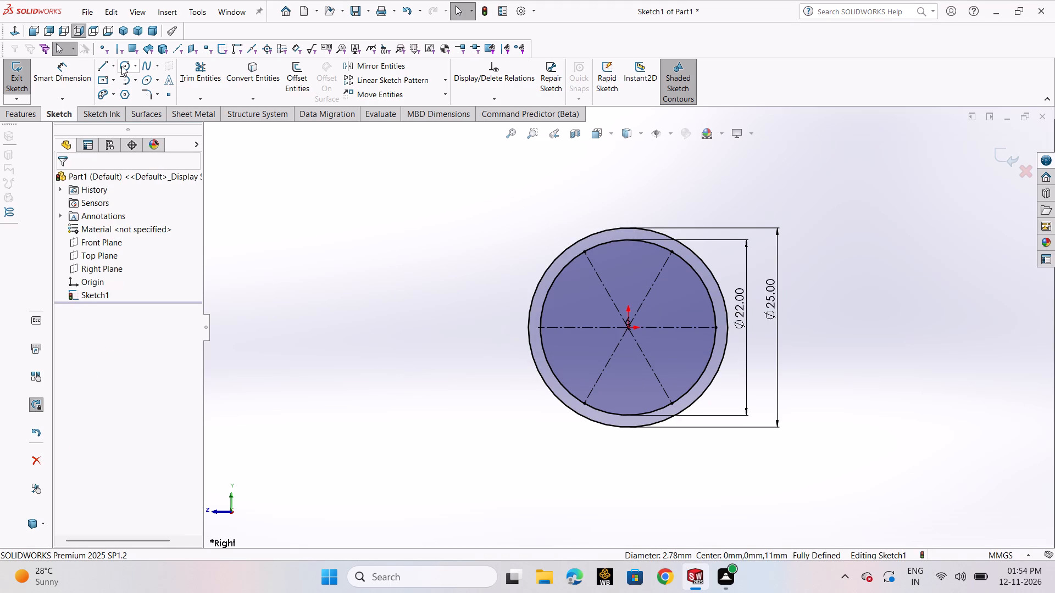
Sketch a circle of 6 mm radius centred on the 25 mm circle, in line with the original horizontal centerline.
{"action": "left_click", "coordinate": [121, 66]}
{"action": "left_click", "coordinate": [130, 78]}
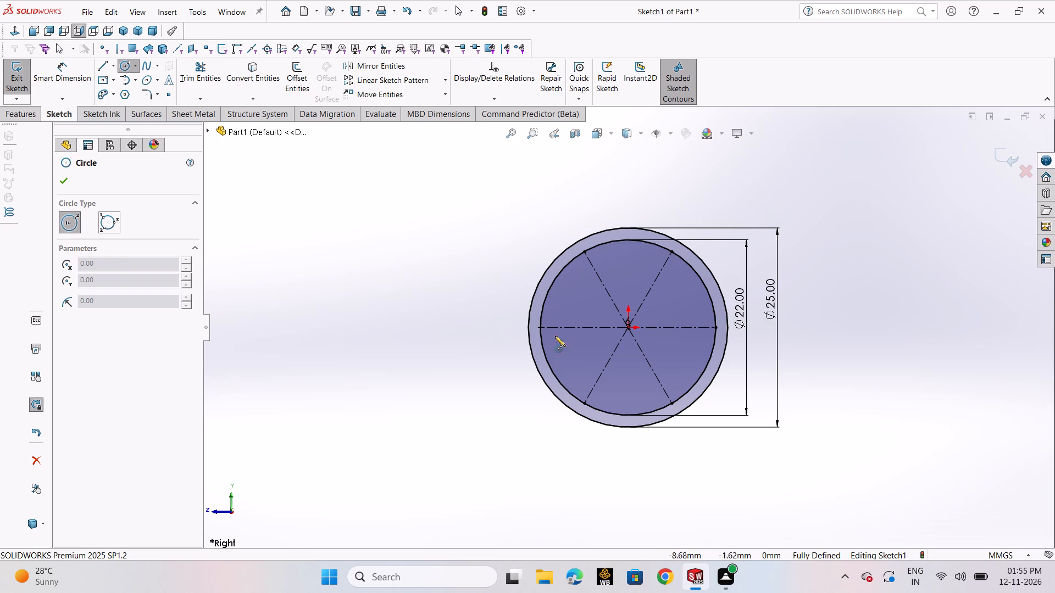
{"action": "left_click", "coordinate": [527, 326]}
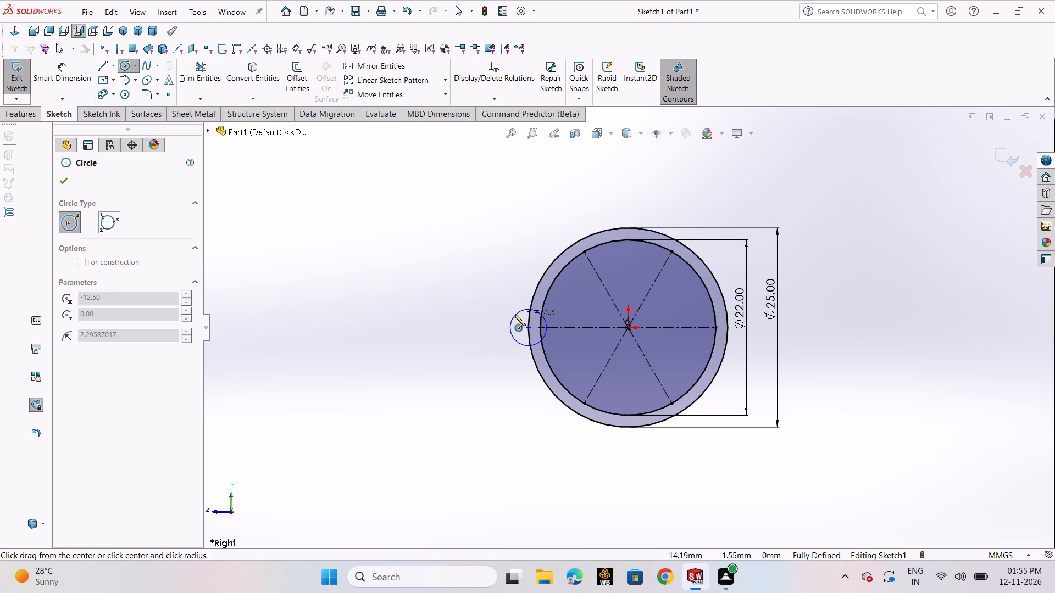
{"action": "left_click", "coordinate": [477, 325]}
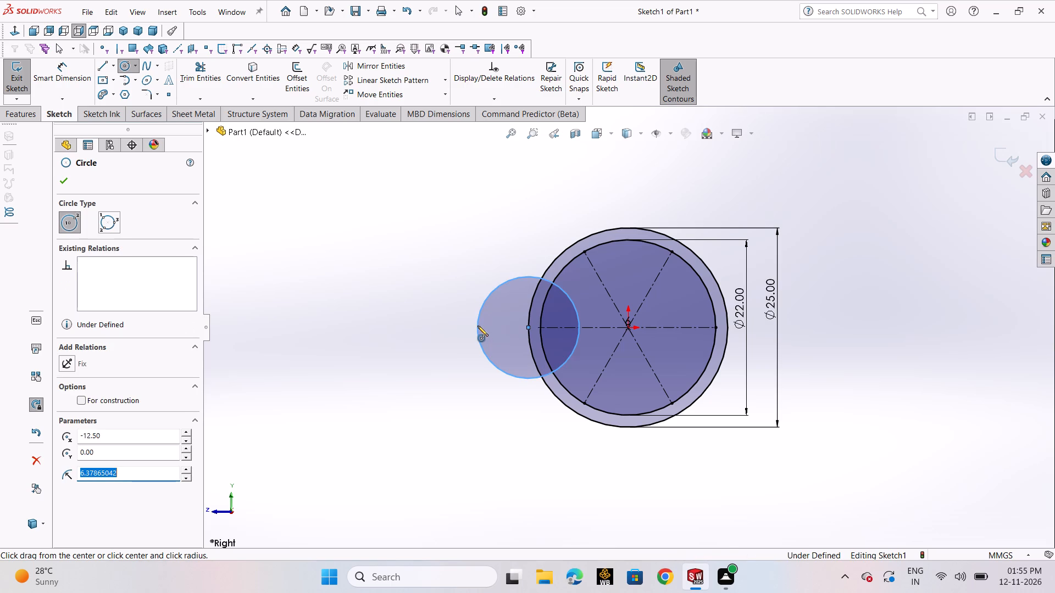
{"action": "key", "text": "6"}
{"action": "key", "text": "Return"}
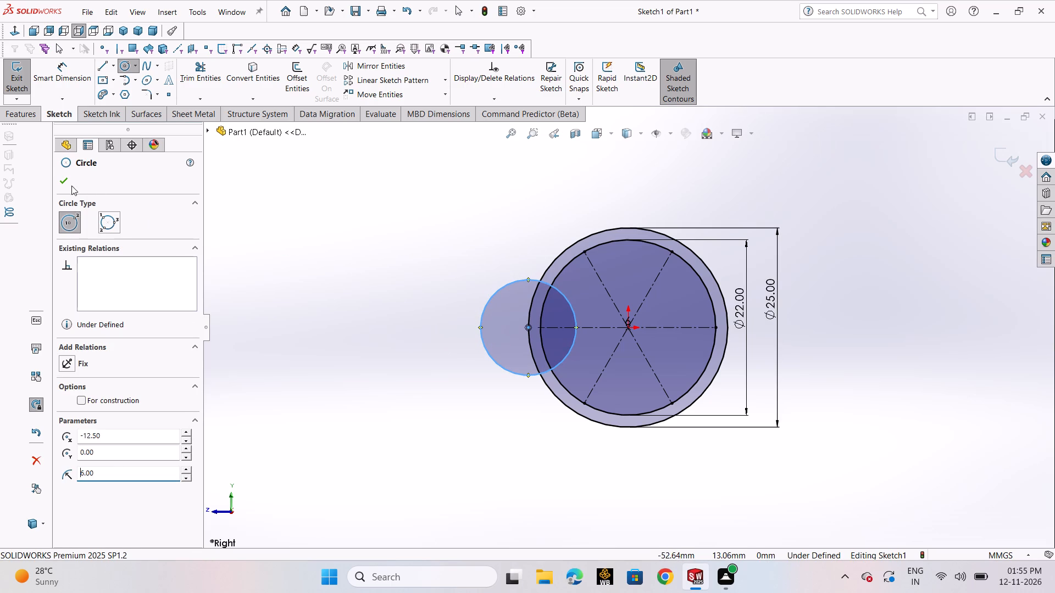
{"action": "left_click", "coordinate": [66, 182]}
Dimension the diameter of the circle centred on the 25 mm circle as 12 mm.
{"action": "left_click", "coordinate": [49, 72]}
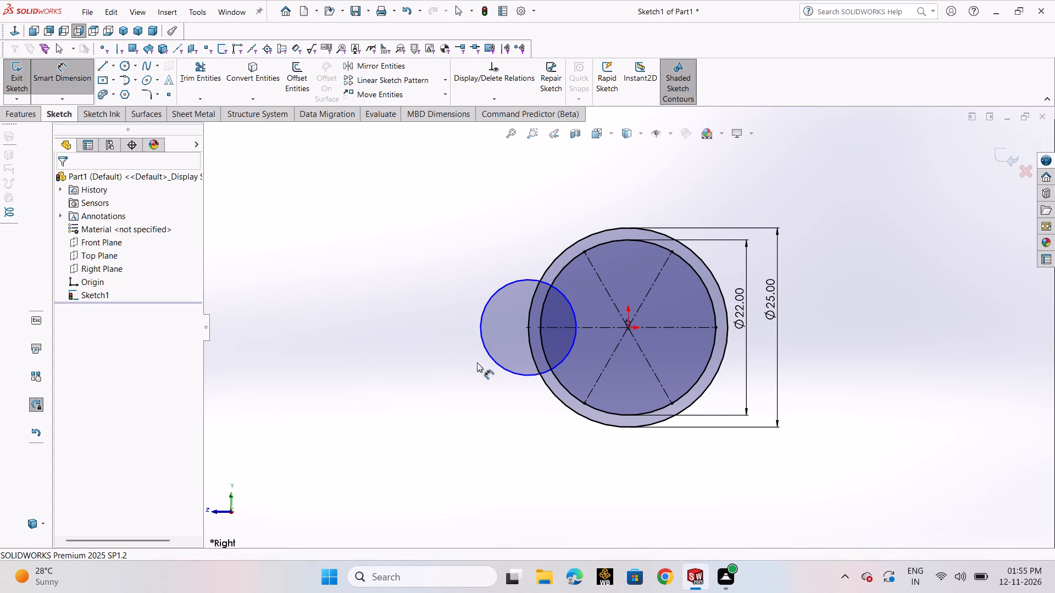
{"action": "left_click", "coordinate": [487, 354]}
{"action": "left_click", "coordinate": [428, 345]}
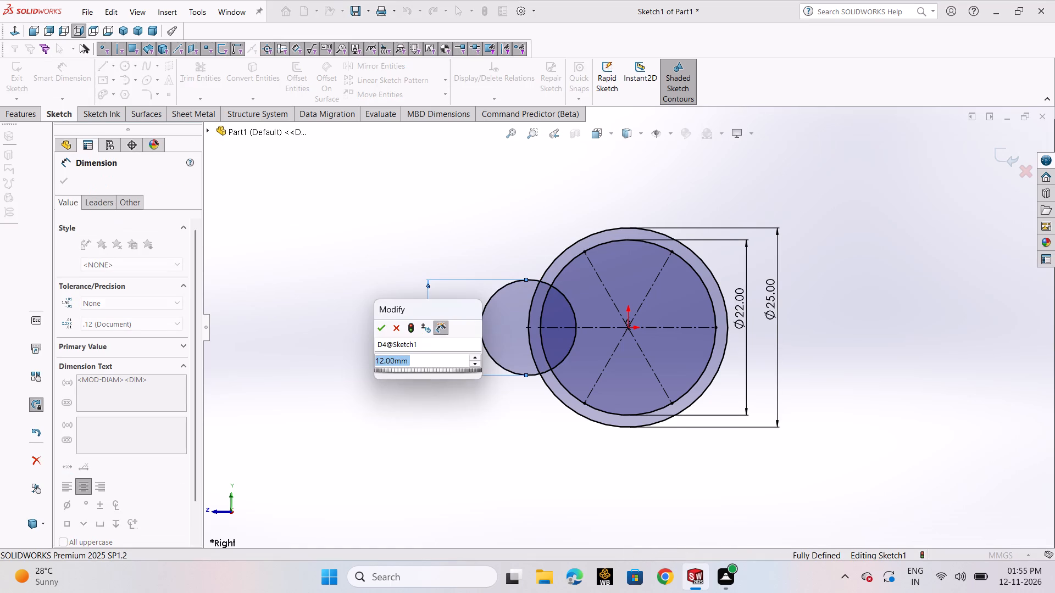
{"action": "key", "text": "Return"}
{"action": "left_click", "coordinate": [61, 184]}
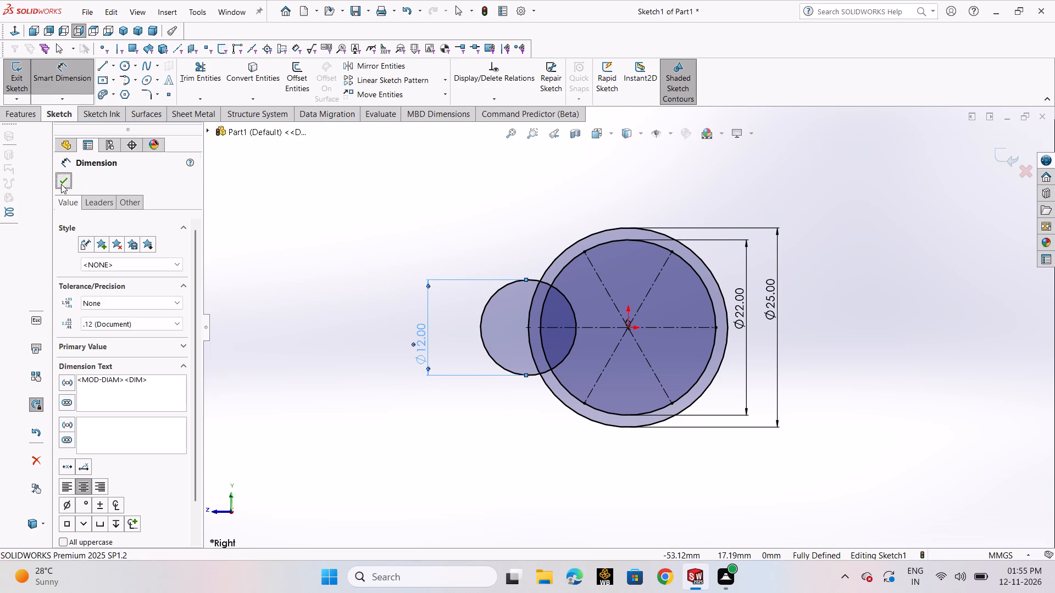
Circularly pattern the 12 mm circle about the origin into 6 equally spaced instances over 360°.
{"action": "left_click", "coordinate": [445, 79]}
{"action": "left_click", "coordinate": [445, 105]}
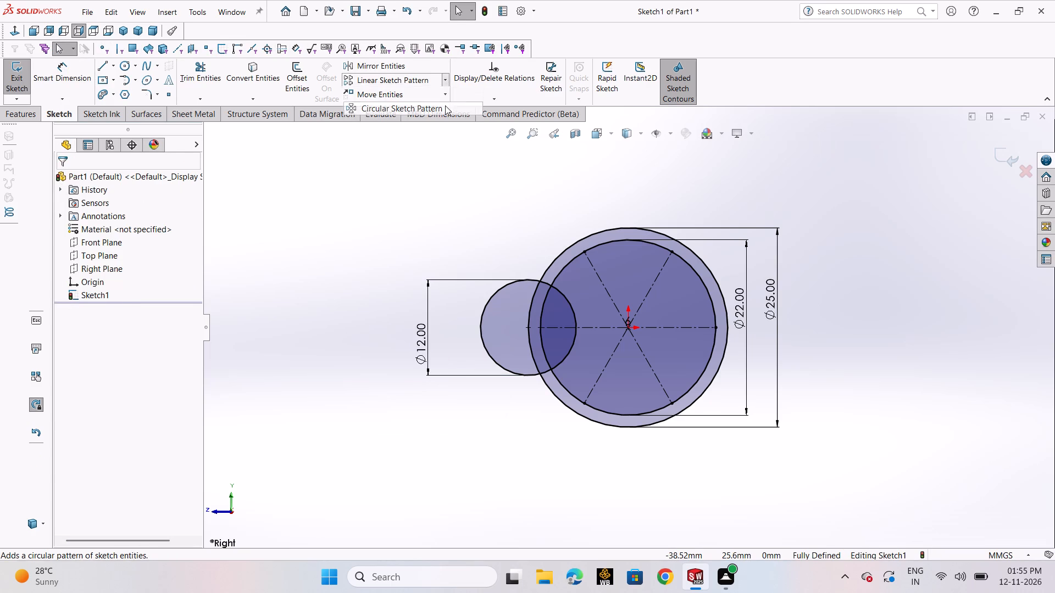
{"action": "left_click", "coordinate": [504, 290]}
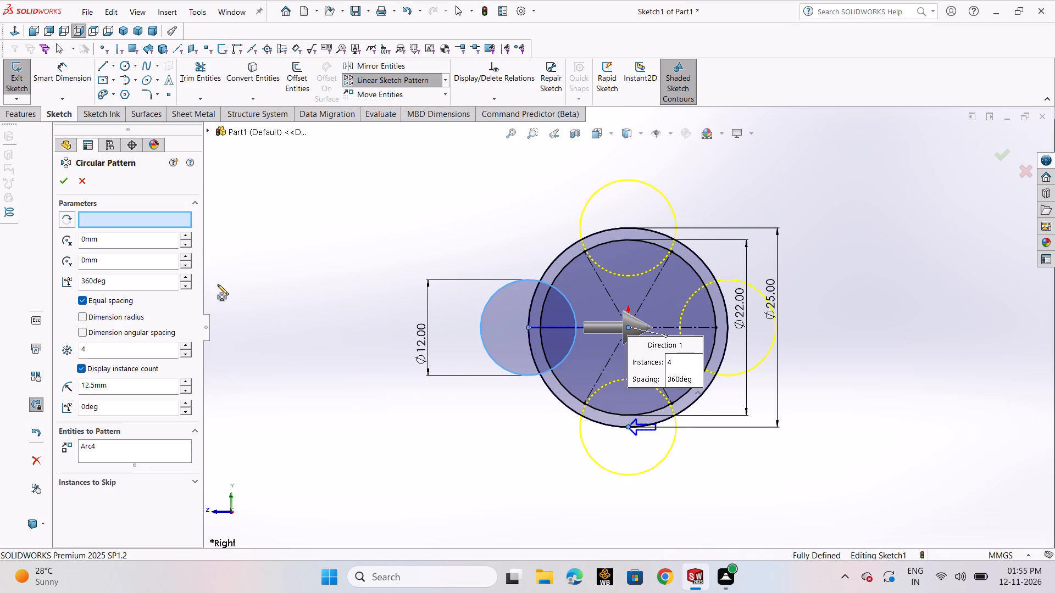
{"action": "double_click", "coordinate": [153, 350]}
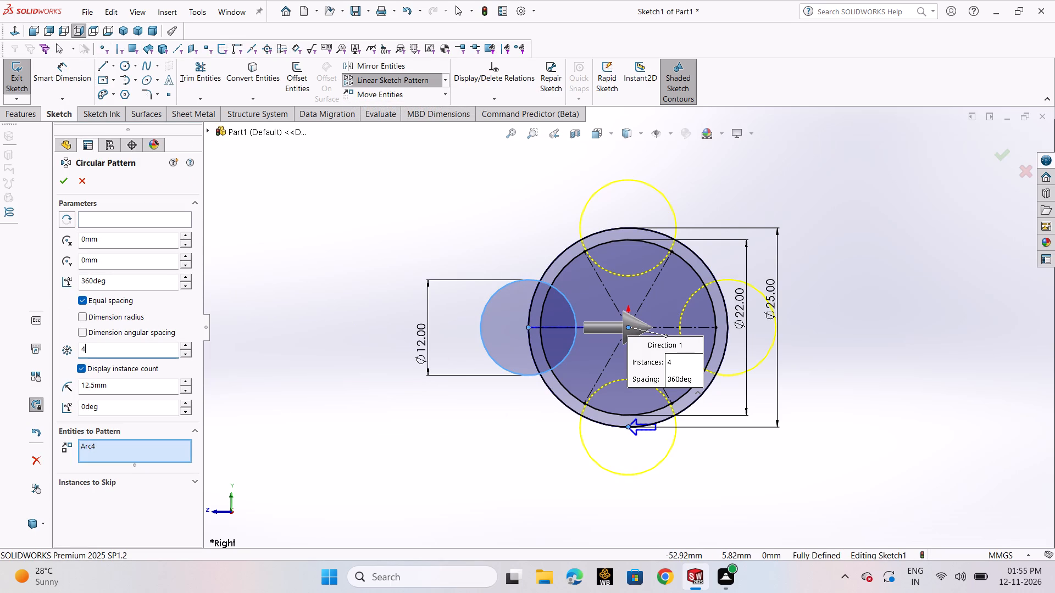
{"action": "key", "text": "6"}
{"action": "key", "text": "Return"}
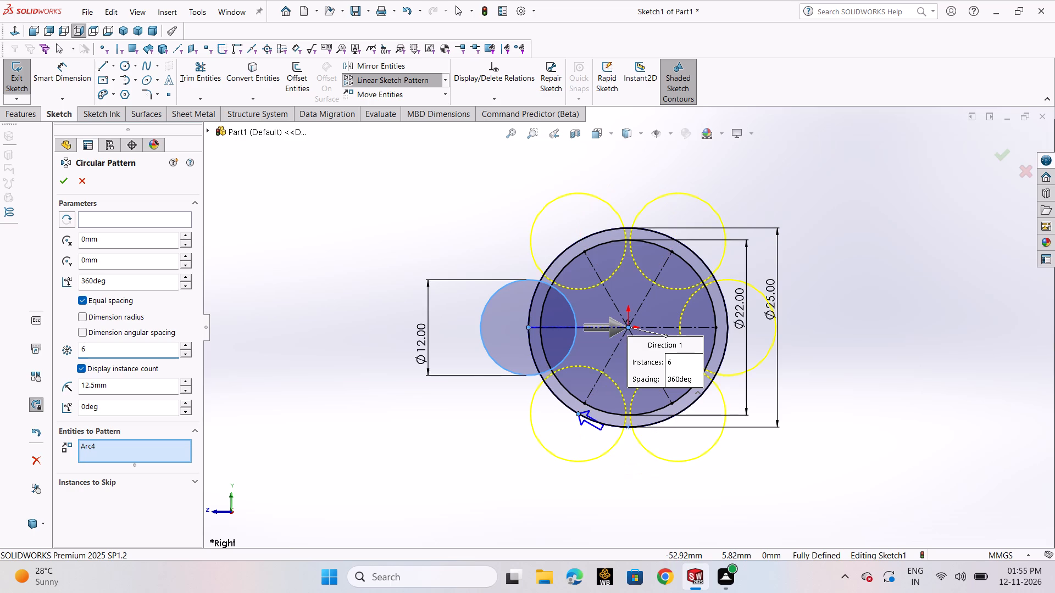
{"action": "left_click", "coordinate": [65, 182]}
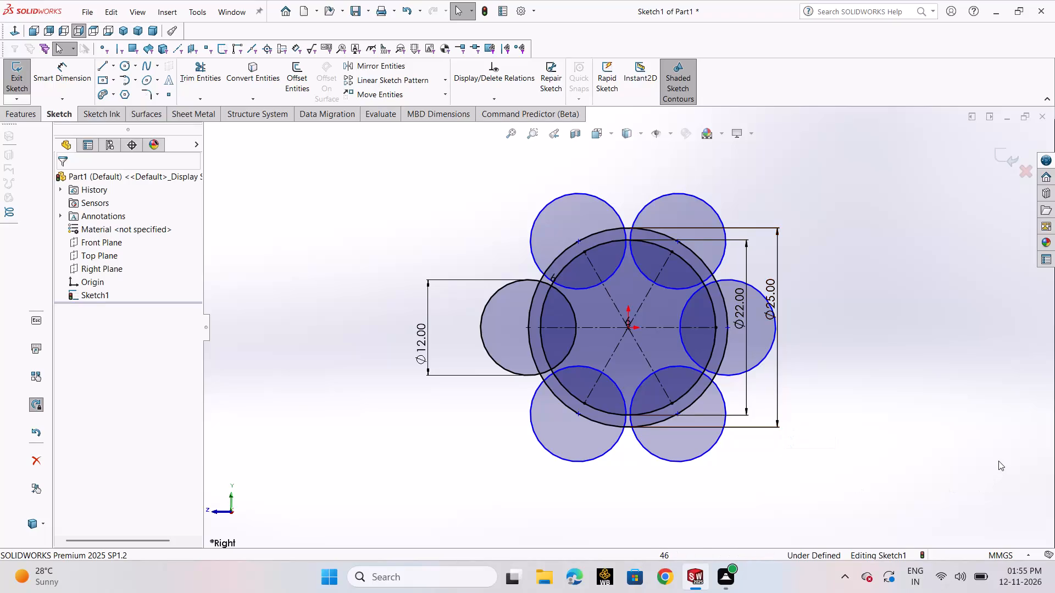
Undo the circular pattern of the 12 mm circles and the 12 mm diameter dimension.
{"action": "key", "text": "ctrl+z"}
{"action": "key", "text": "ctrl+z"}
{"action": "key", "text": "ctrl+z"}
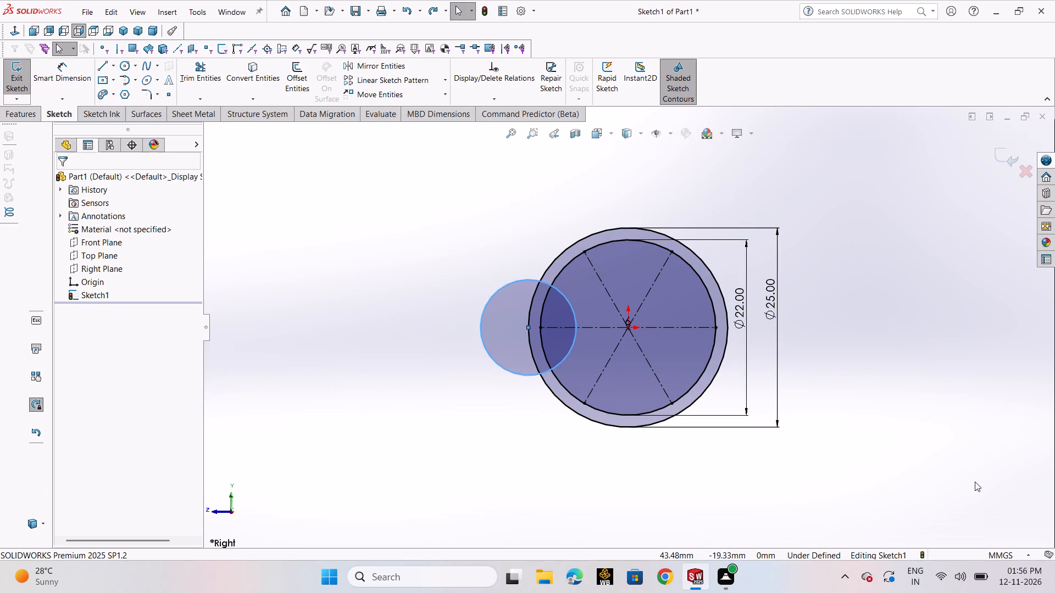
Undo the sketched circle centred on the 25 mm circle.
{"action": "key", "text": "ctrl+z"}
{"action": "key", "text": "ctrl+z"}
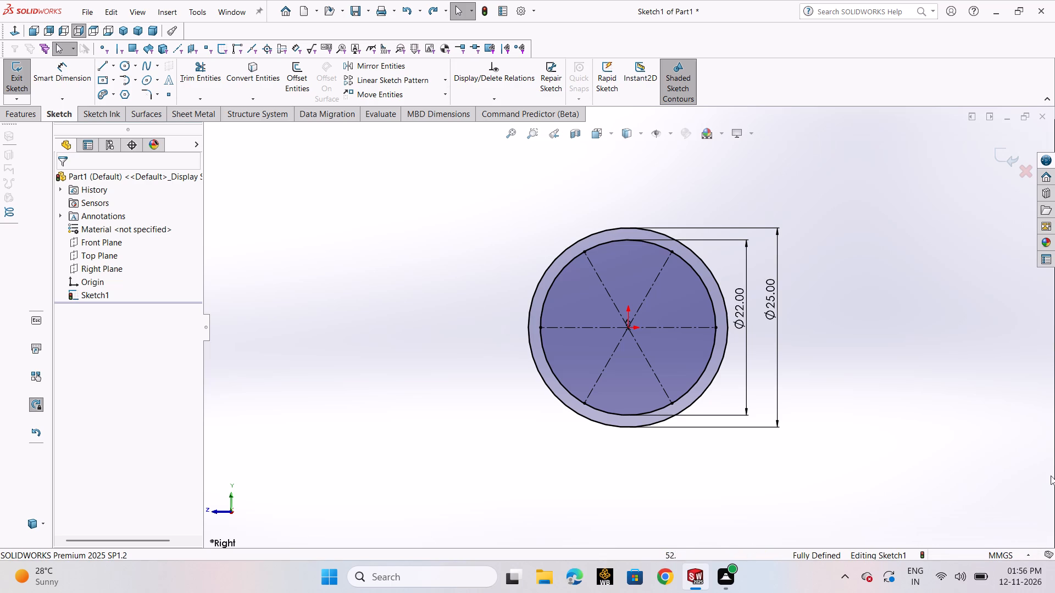
Exit the ring sketch and delete Sketch1 from the part.
{"action": "left_click", "coordinate": [1017, 154]}
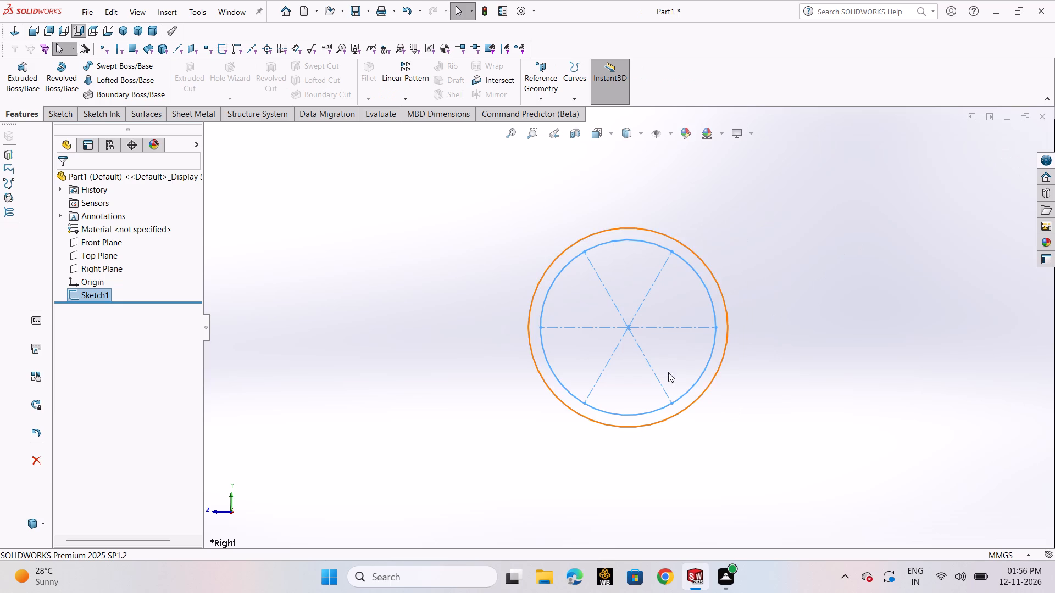
{"action": "left_click_drag", "start_coordinate": [760, 448], "coordinate": [414, 214]}
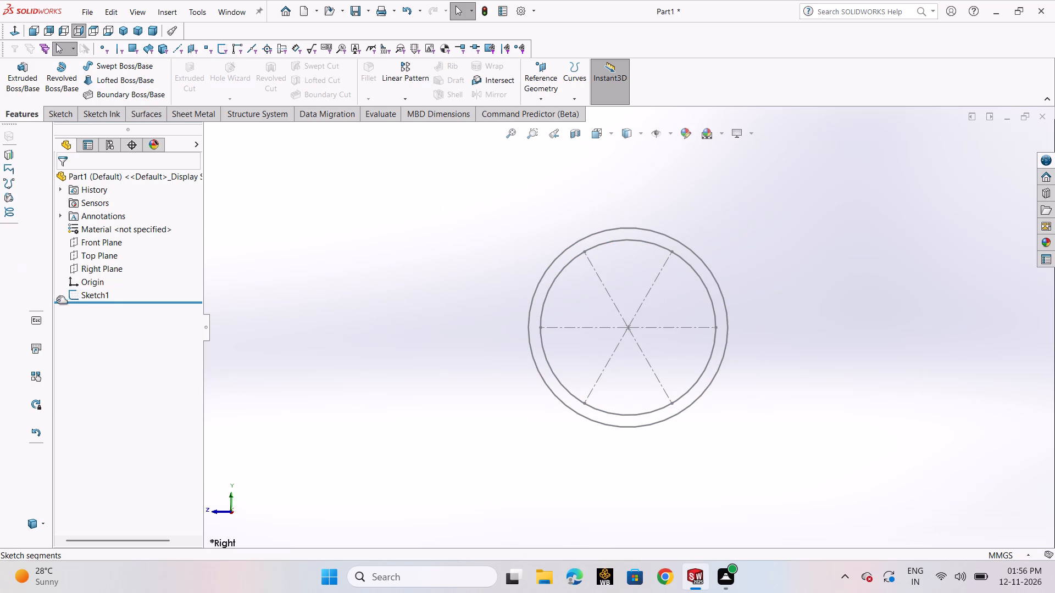
{"action": "left_click", "coordinate": [85, 296]}
{"action": "right_click", "coordinate": [104, 294]}
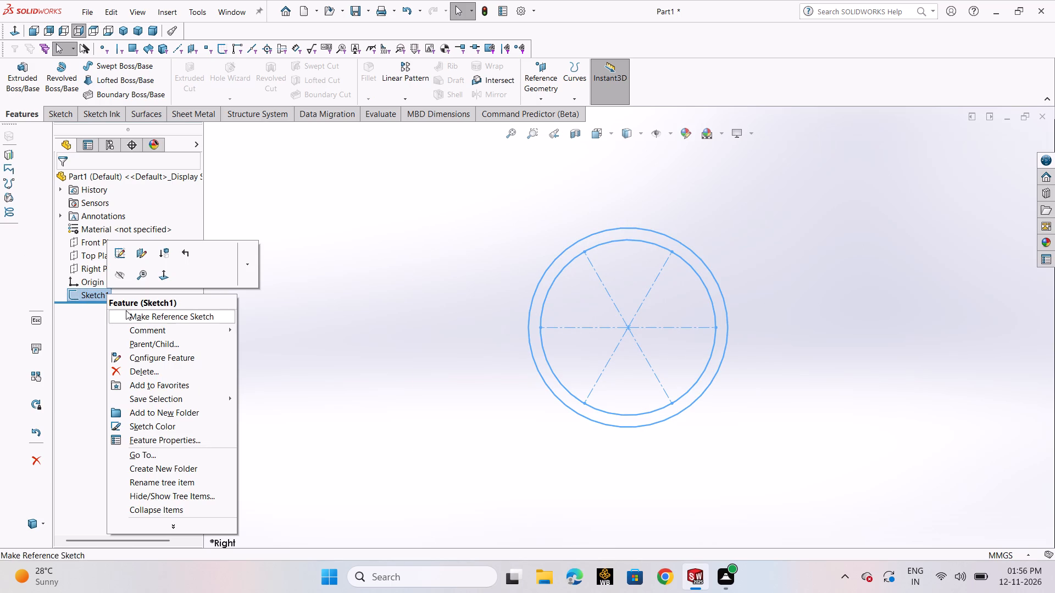
{"action": "left_click", "coordinate": [145, 371]}
{"action": "left_click", "coordinate": [609, 217]}
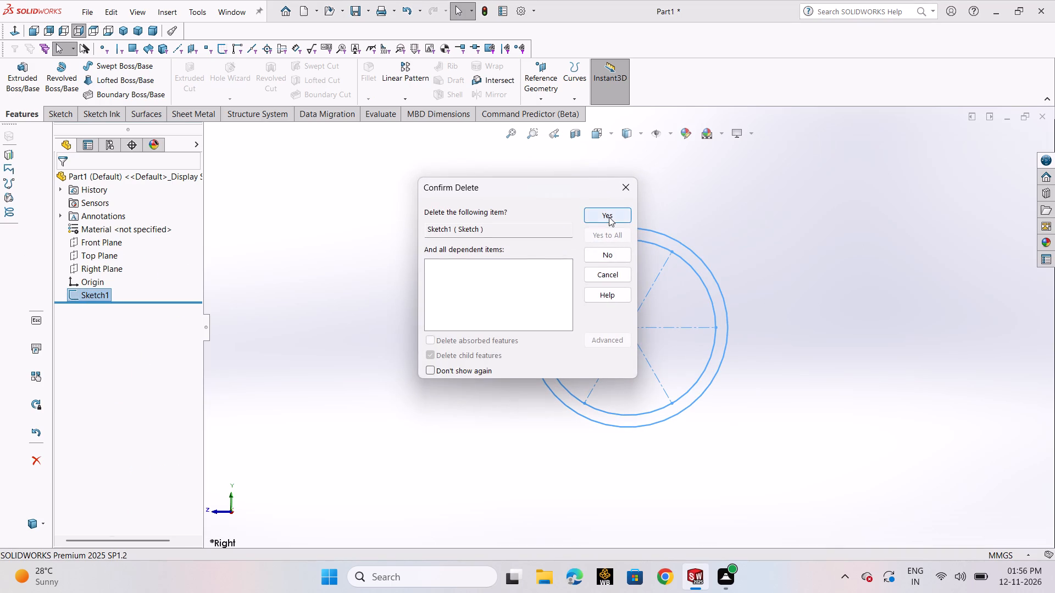
On the Right Plane, sketch a closed rectangle of lines from the origin, about 121 mm wide and 46 mm high.
{"action": "left_click", "coordinate": [107, 268]}
{"action": "left_click", "coordinate": [116, 250]}
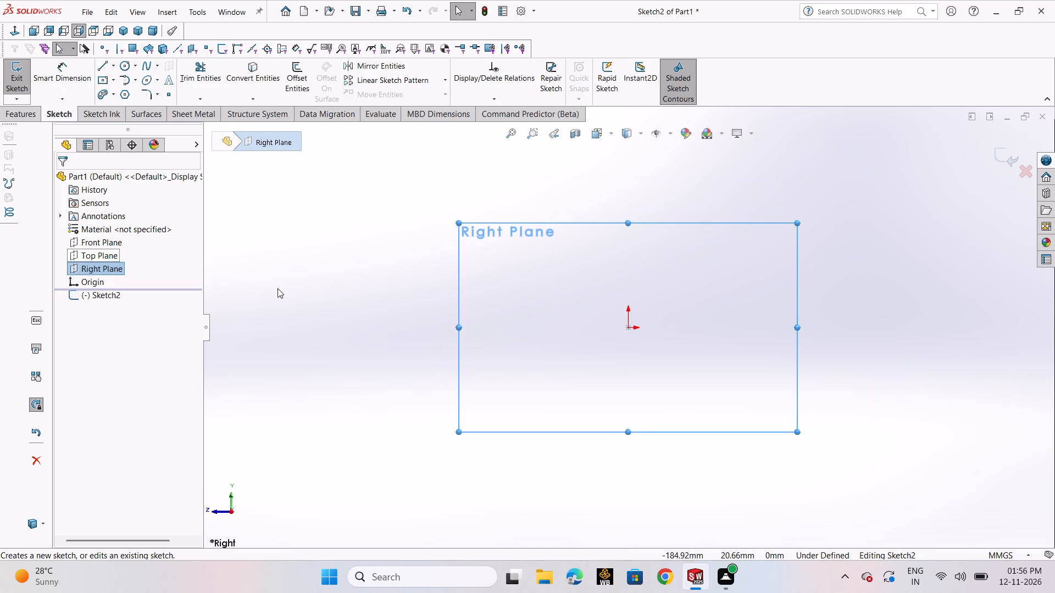
{"action": "left_click", "coordinate": [112, 68]}
{"action": "left_click", "coordinate": [124, 91]}
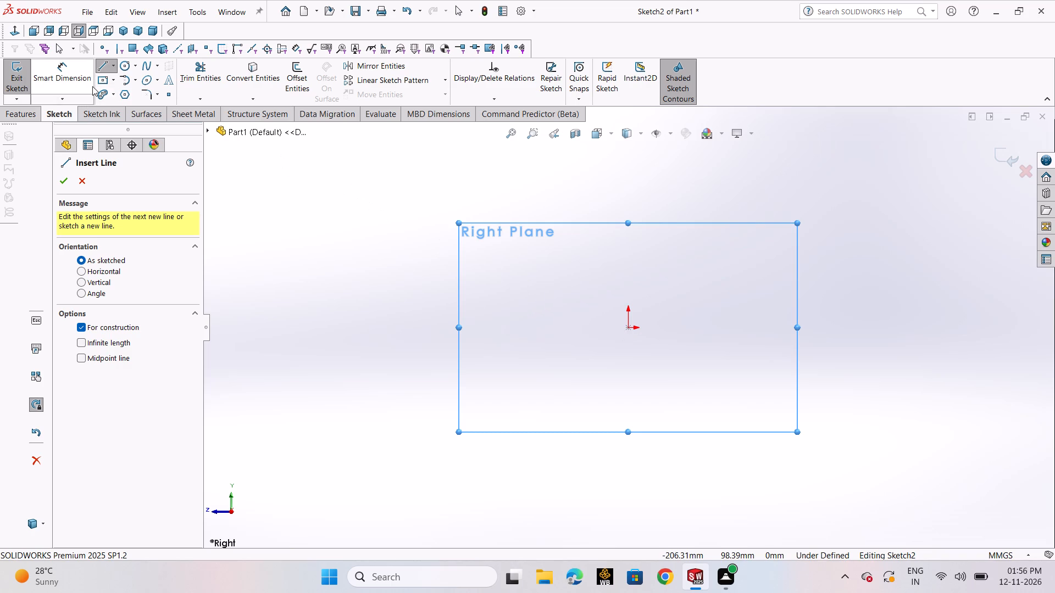
{"action": "left_click", "coordinate": [115, 65]}
{"action": "left_click", "coordinate": [120, 79]}
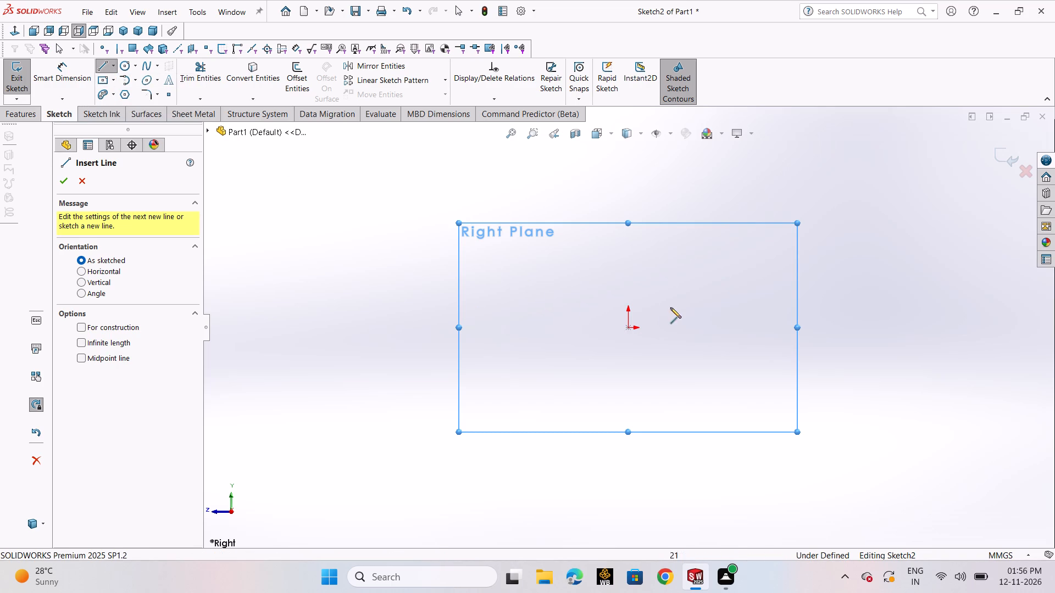
{"action": "left_click", "coordinate": [629, 326]}
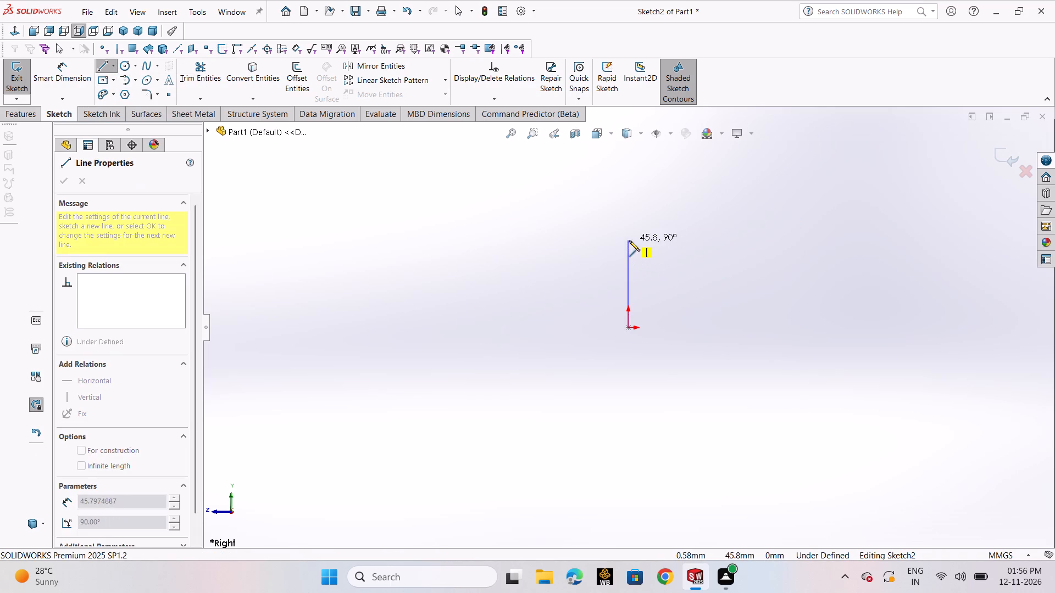
{"action": "left_click", "coordinate": [629, 240]}
{"action": "left_click", "coordinate": [859, 238]}
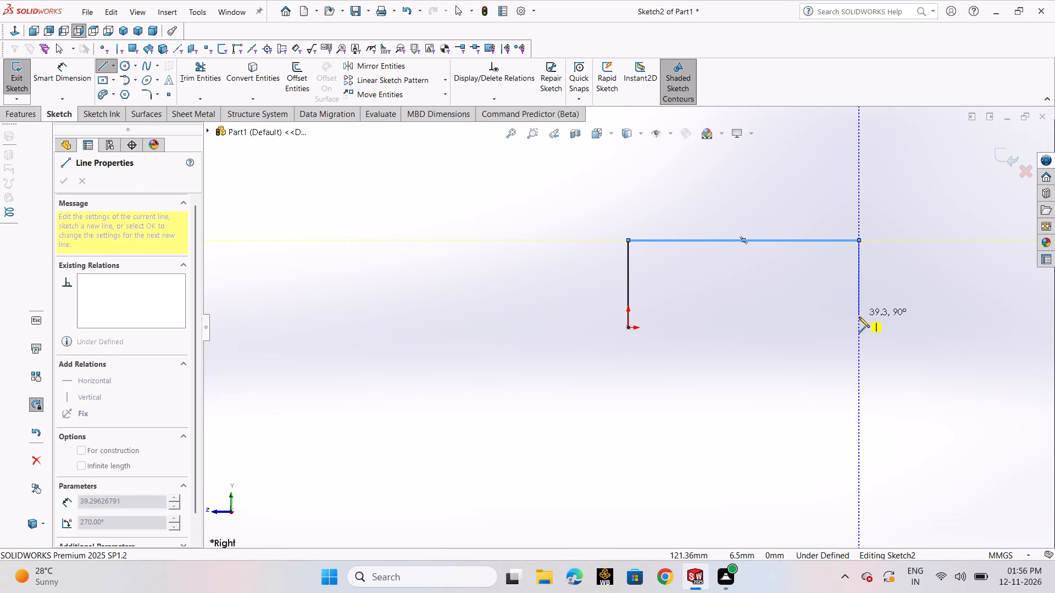
{"action": "left_click", "coordinate": [859, 326]}
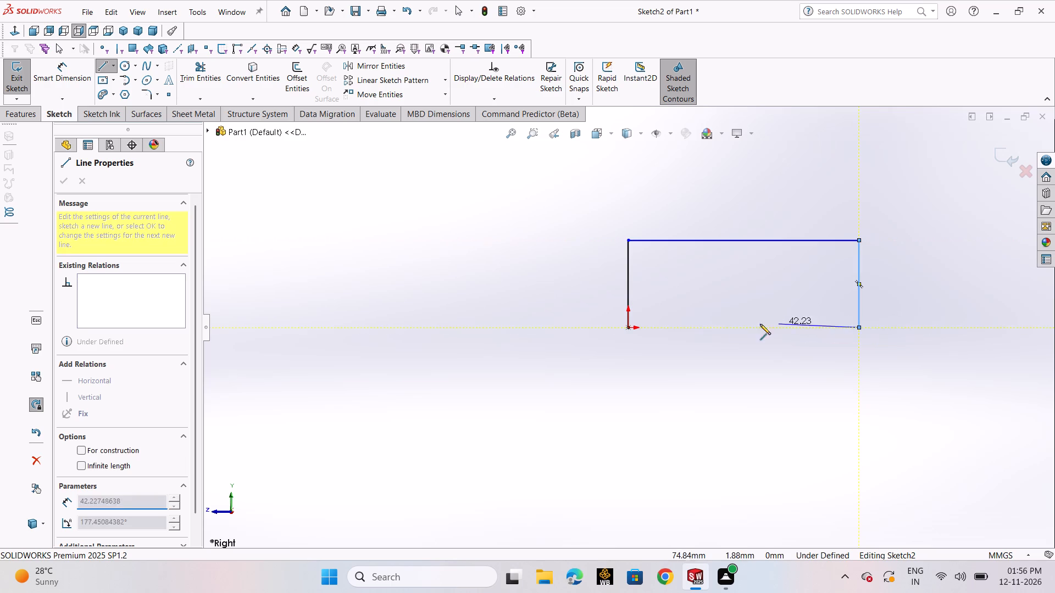
{"action": "left_click", "coordinate": [630, 327]}
{"action": "right_click", "coordinate": [629, 327]}
{"action": "left_click", "coordinate": [666, 336]}
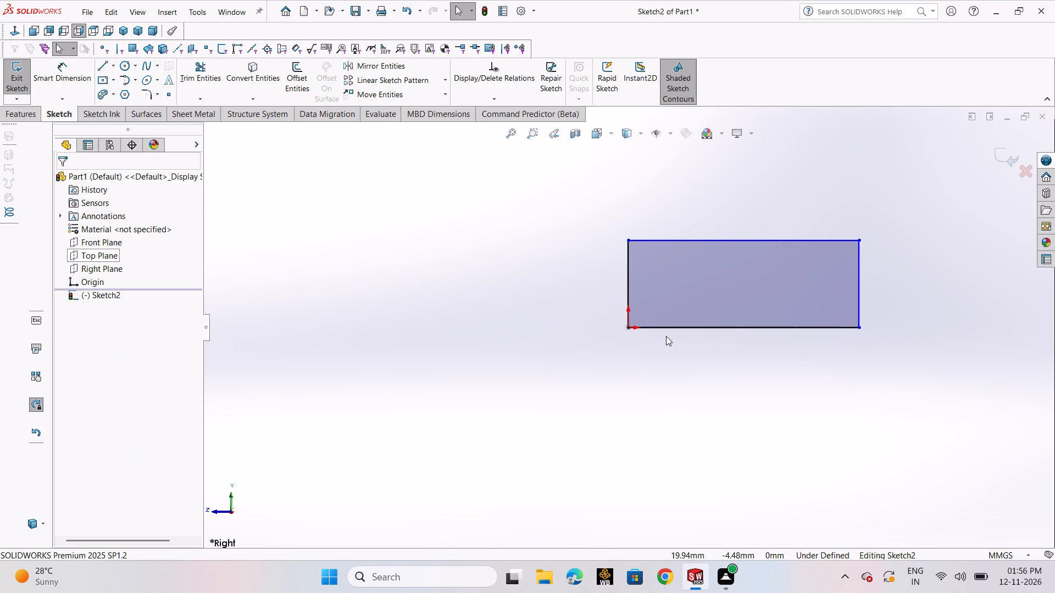
Dimension the rectangle's bottom line as 108 mm.
{"action": "left_click", "coordinate": [64, 85]}
{"action": "left_click", "coordinate": [775, 327]}
{"action": "left_click", "coordinate": [778, 381]}
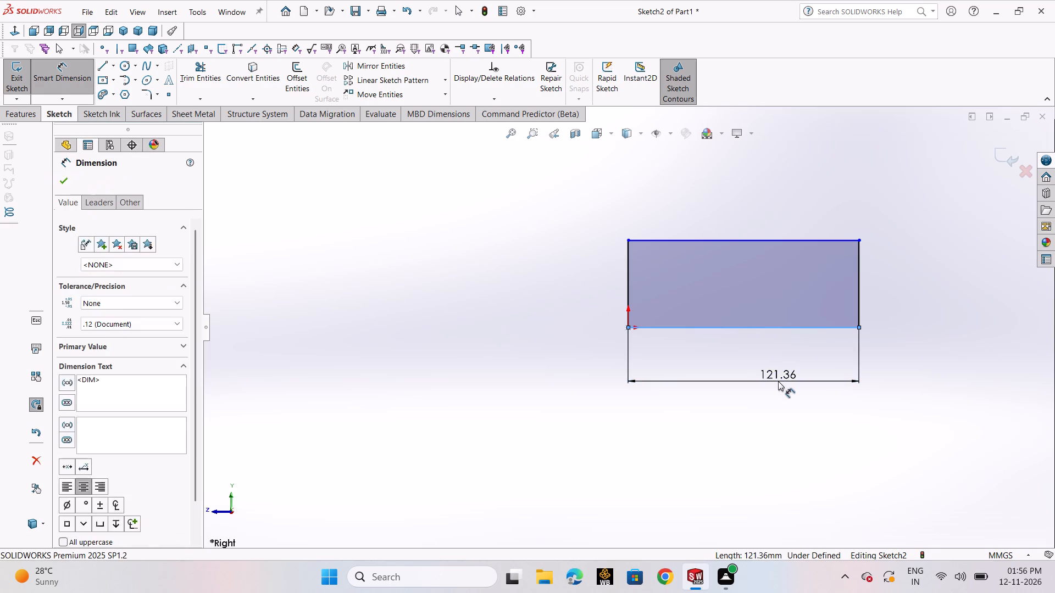
{"action": "type", "text": "108"}
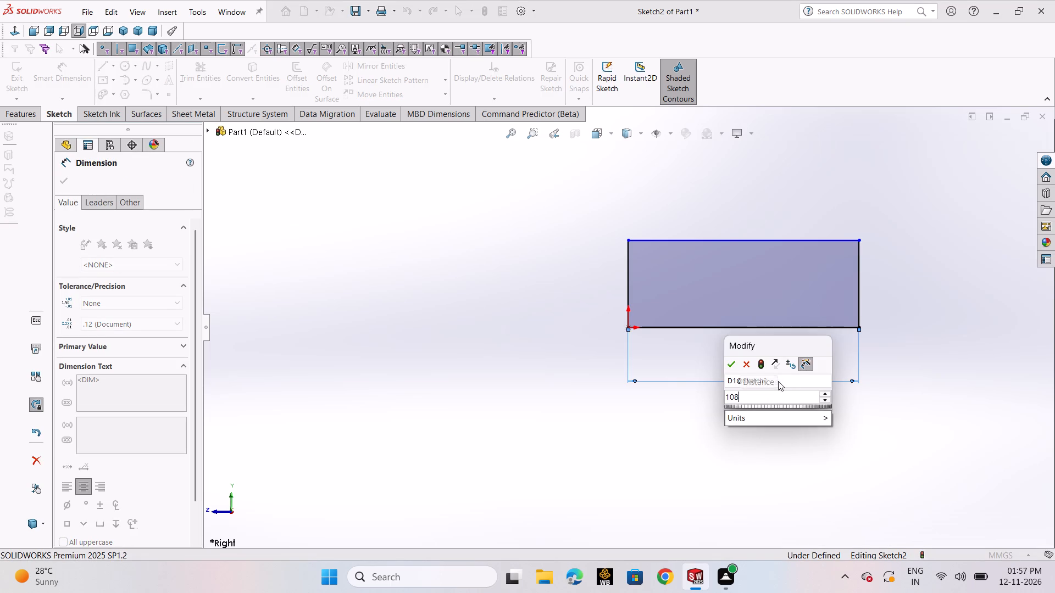
{"action": "key", "text": "Return"}
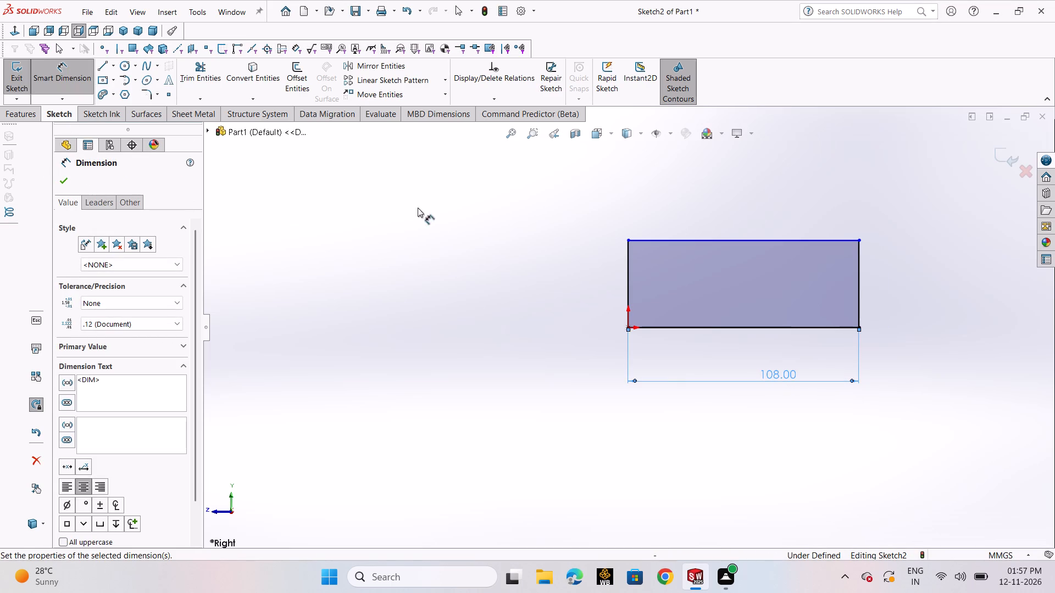
Dimension the vertical line at the origin as 32/2, giving a height of 16 mm.
{"action": "left_click", "coordinate": [629, 270]}
{"action": "left_click", "coordinate": [539, 287]}
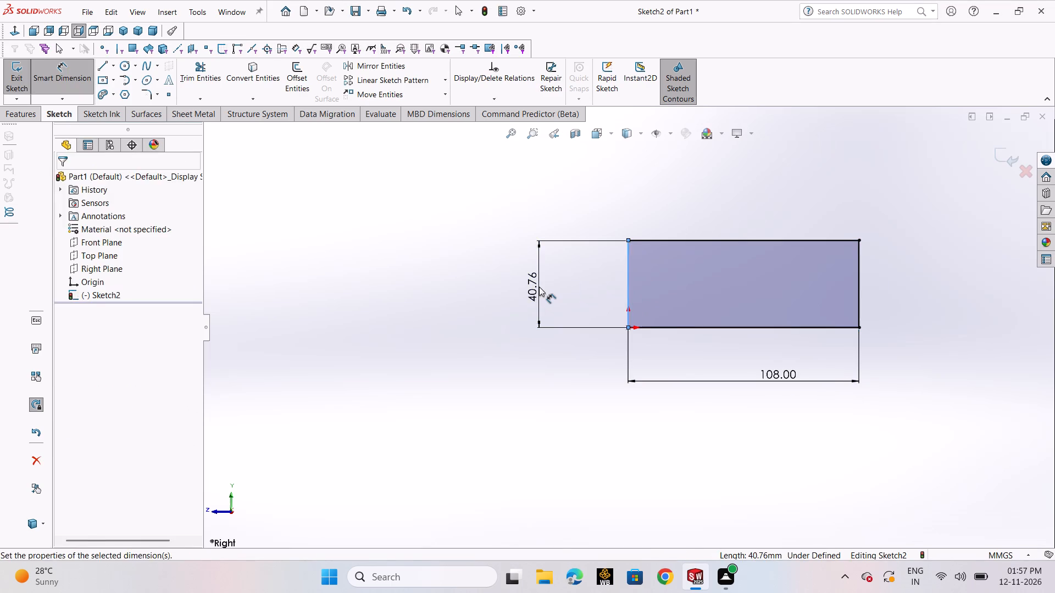
{"action": "type", "text": "32"}
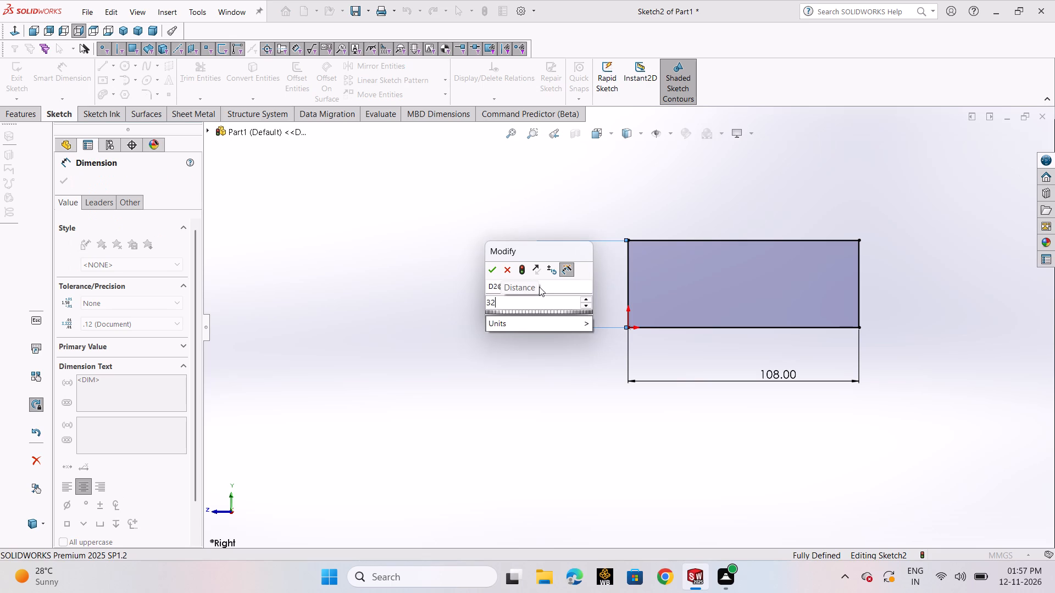
{"action": "type", "text": "/2"}
{"action": "key", "text": "Return"}
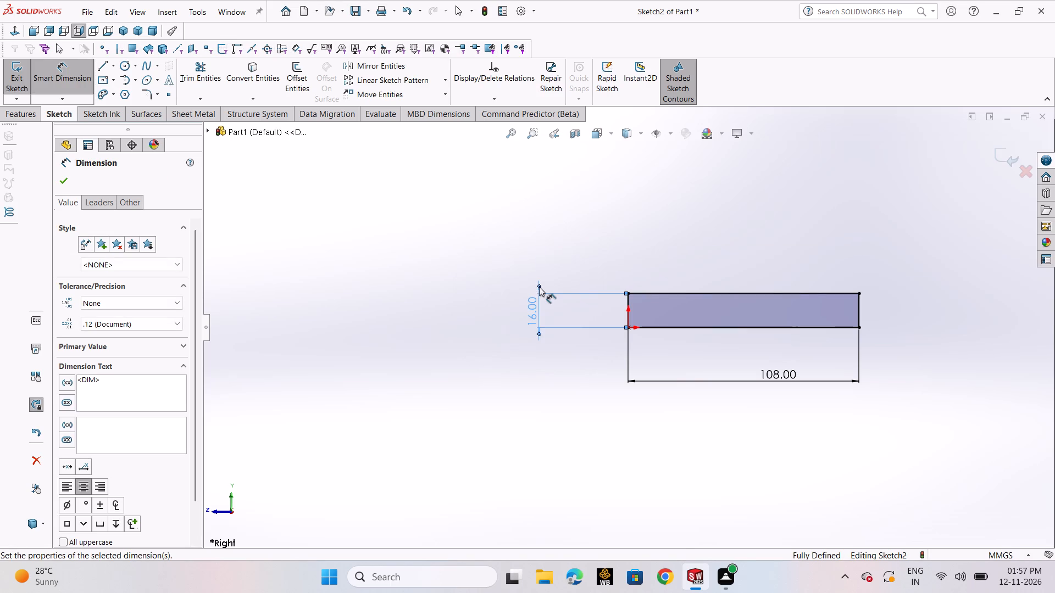
{"action": "left_click", "coordinate": [64, 182]}
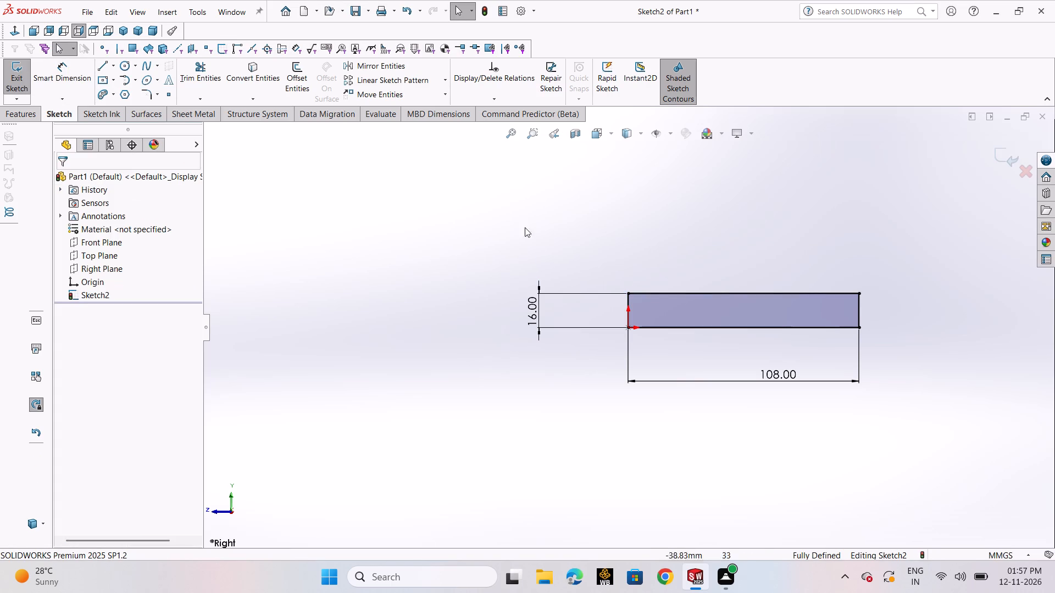
Delete the rectangle's top horizontal line.
{"action": "left_click", "coordinate": [732, 293]}
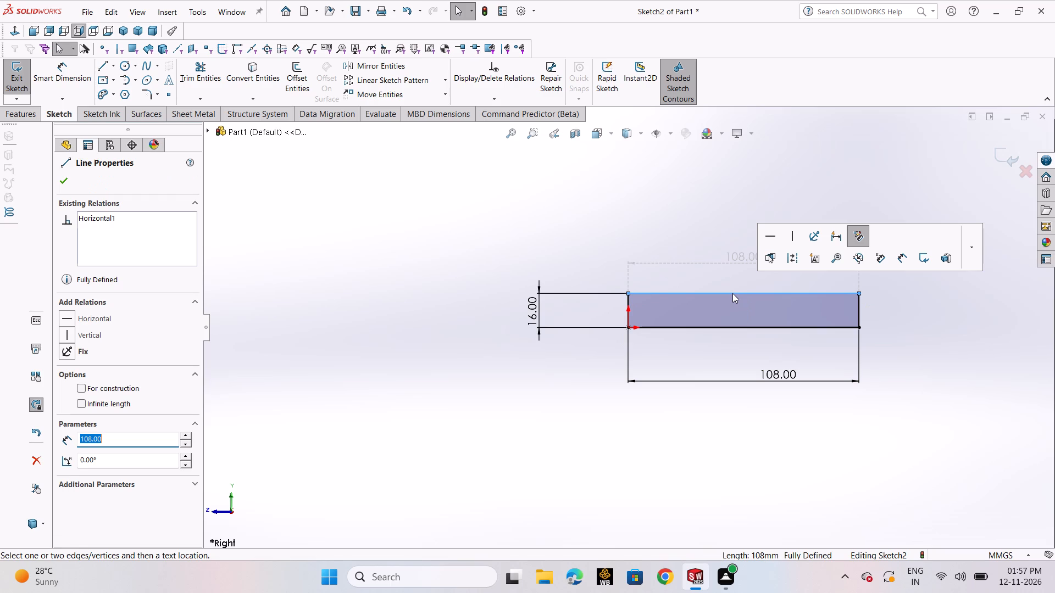
{"action": "key", "text": "Delete"}
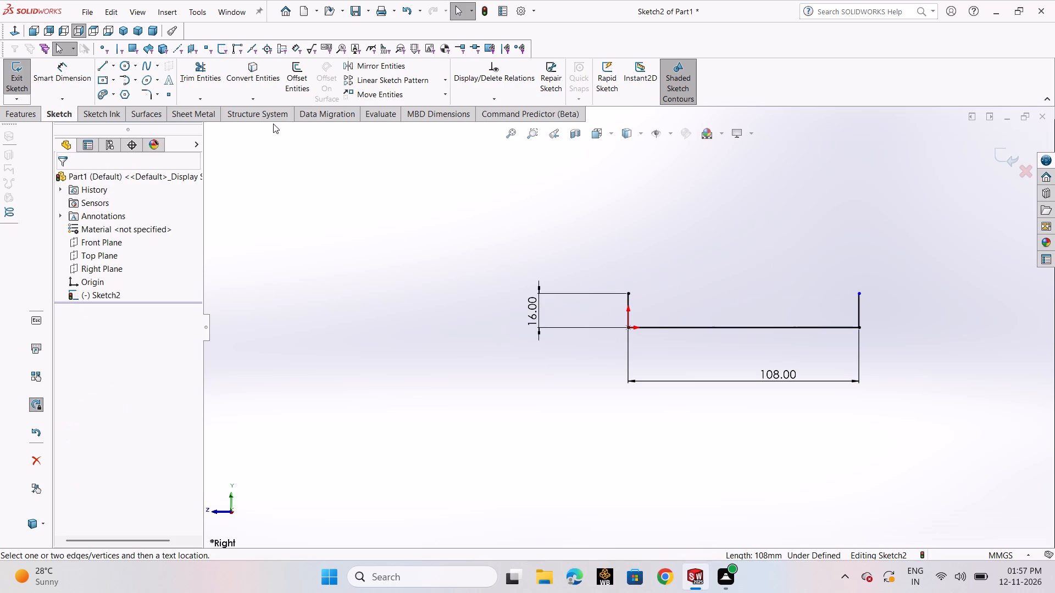
Draw a 6.5 mm horizontal line inward from the upper end of the vertical line farthest from the origin.
{"action": "left_click", "coordinate": [102, 69]}
{"action": "left_click", "coordinate": [114, 76]}
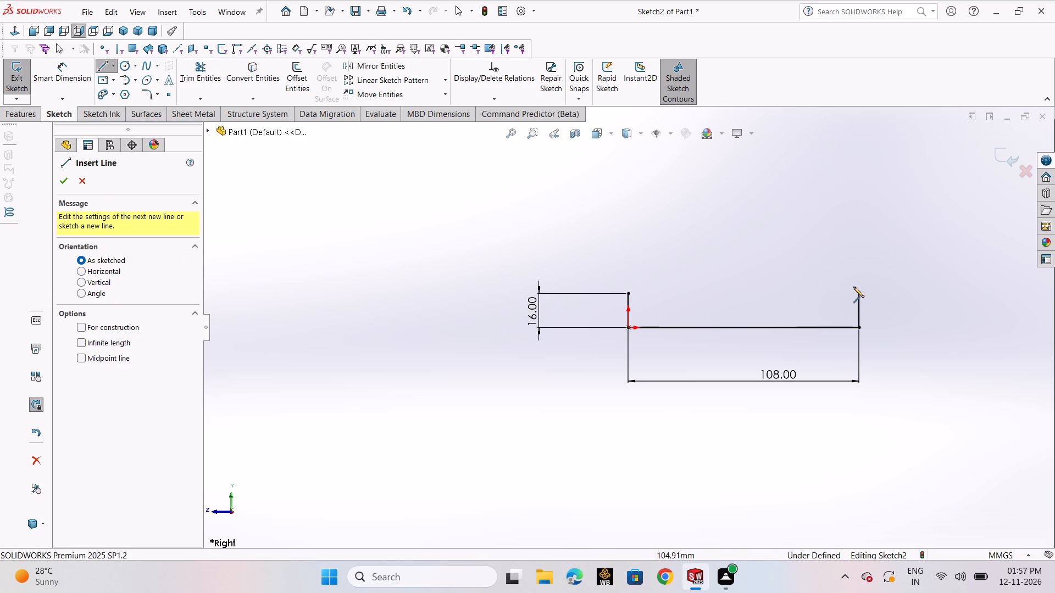
{"action": "left_click", "coordinate": [857, 294]}
{"action": "left_click", "coordinate": [837, 292]}
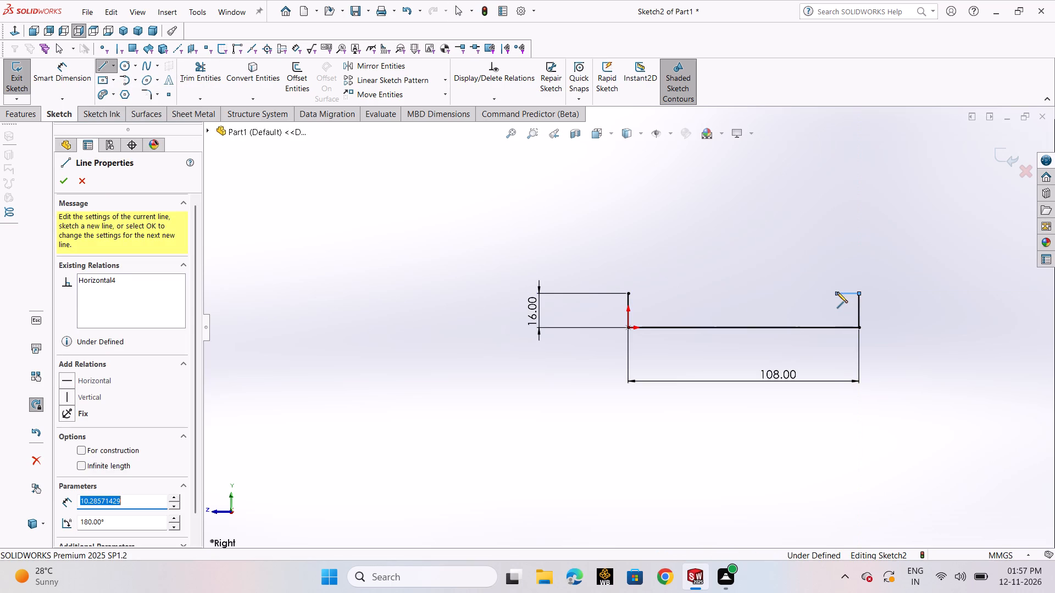
{"action": "key", "text": "6"}
{"action": "type", "text": ".5"}
{"action": "key", "text": "Return"}
{"action": "right_click", "coordinate": [735, 300]}
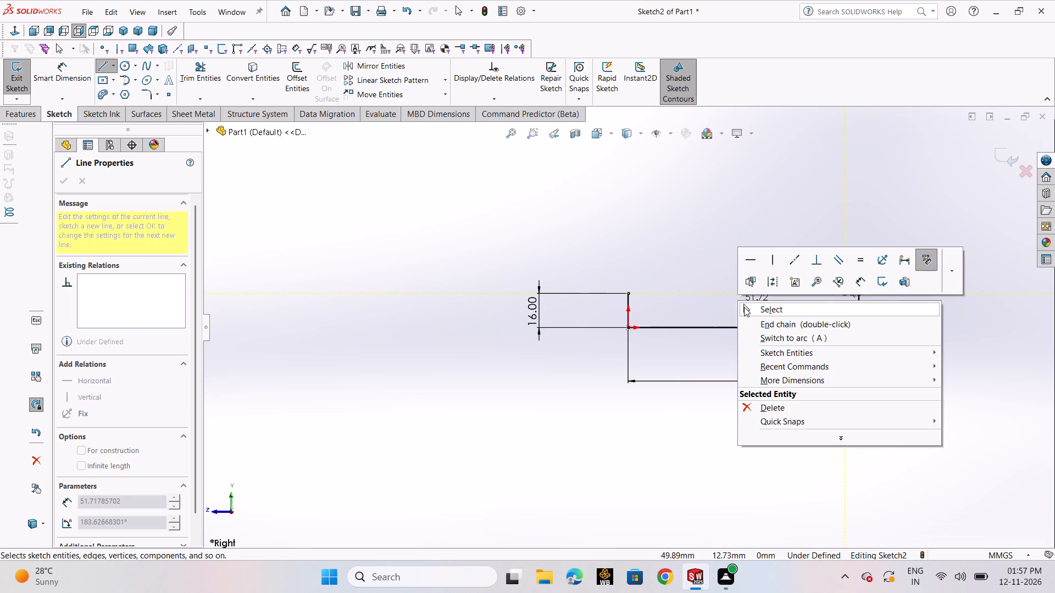
{"action": "left_click", "coordinate": [747, 309]}
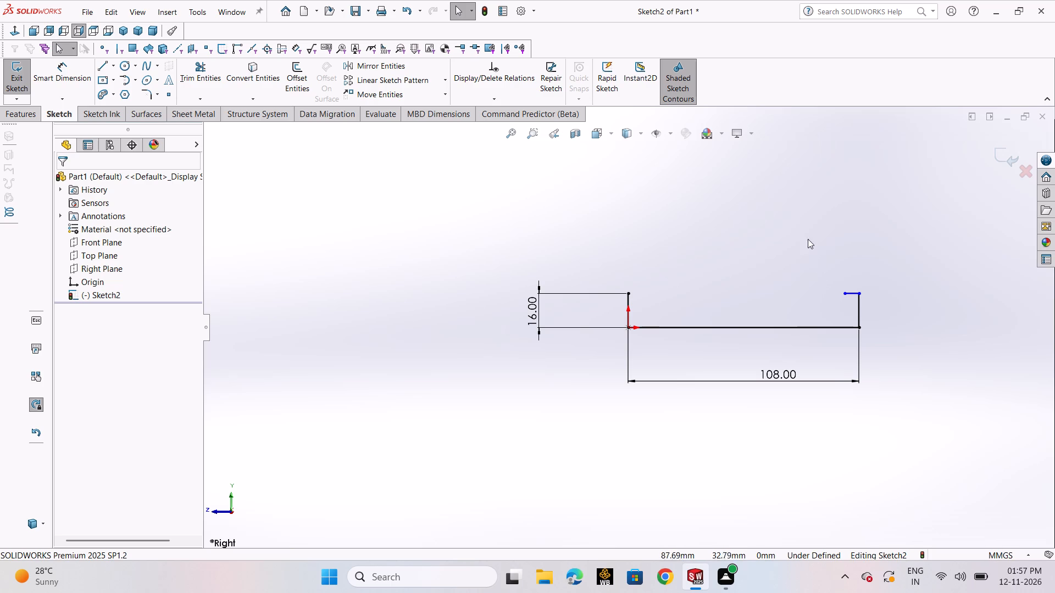
Draw a second horizontal line continuing inward from the free end of the short top line, with its length set to 10 mm.
{"action": "left_click", "coordinate": [135, 67]}
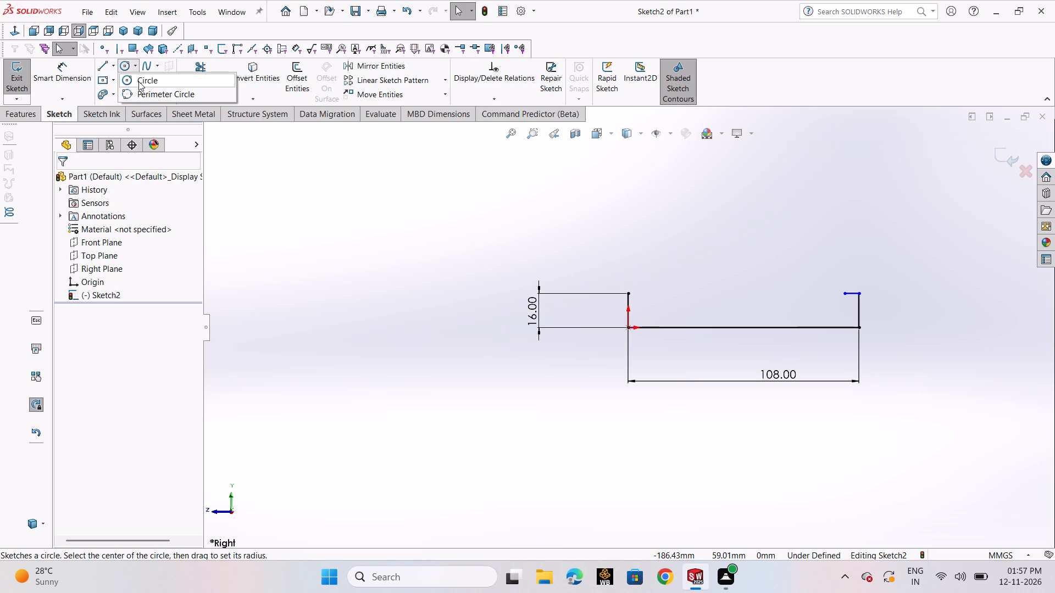
{"action": "left_click", "coordinate": [110, 64]}
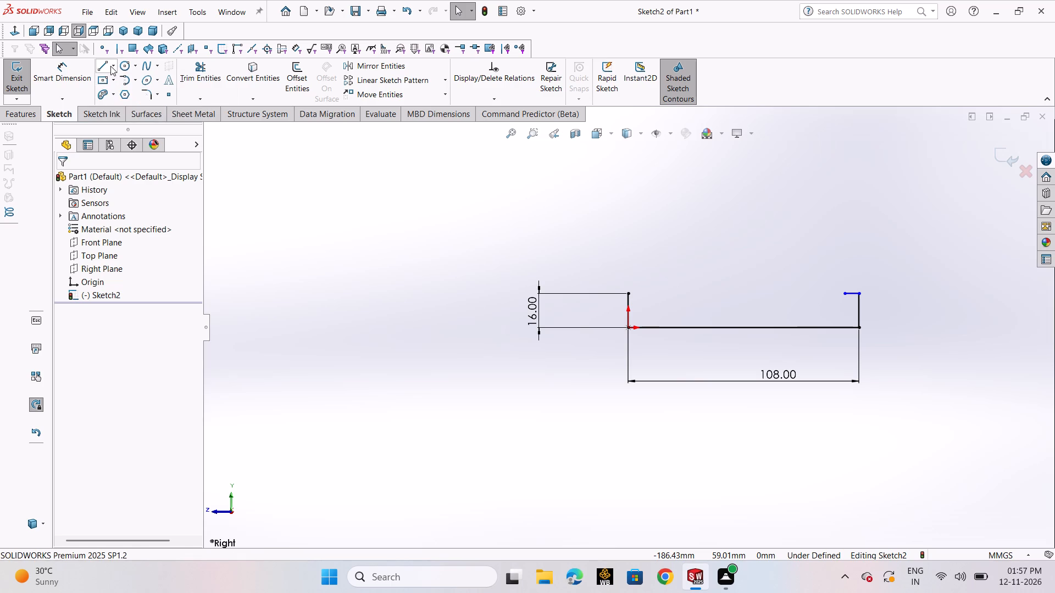
{"action": "left_click", "coordinate": [110, 66]}
{"action": "left_click", "coordinate": [113, 79]}
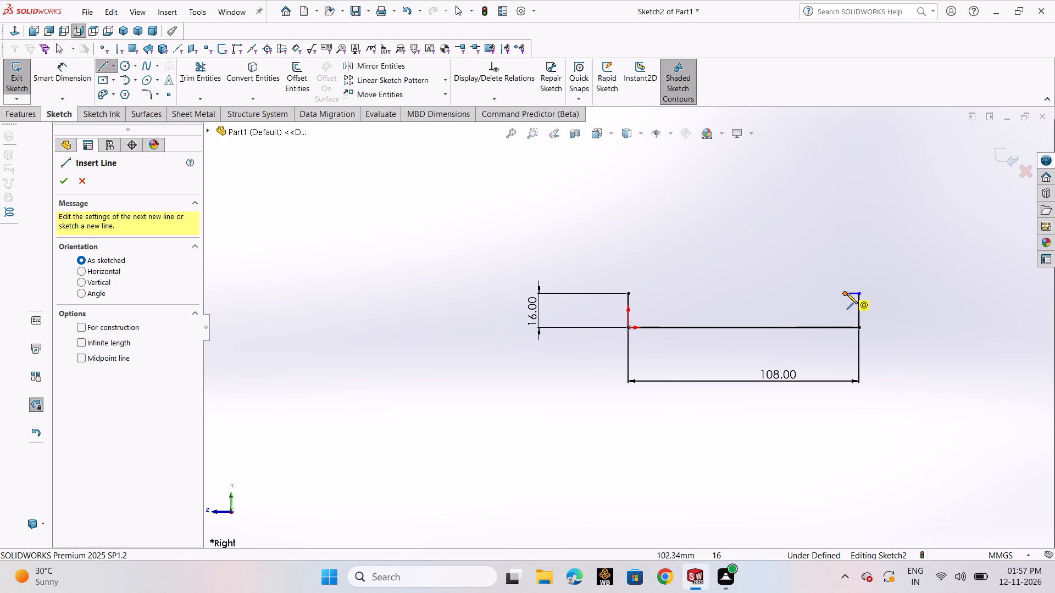
{"action": "left_click", "coordinate": [847, 293]}
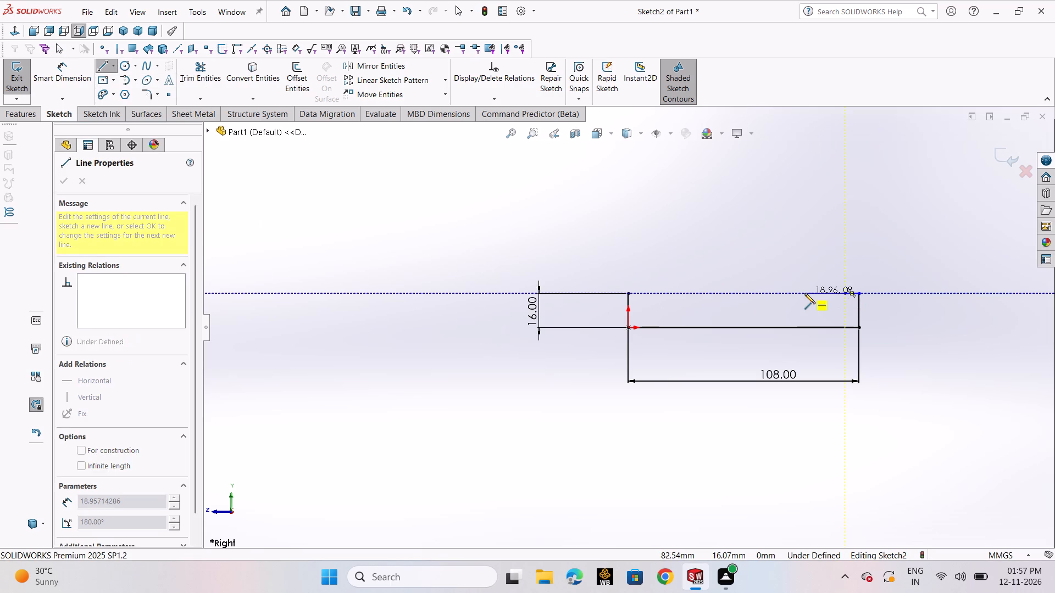
{"action": "left_click", "coordinate": [804, 293]}
{"action": "type", "text": "10"}
{"action": "key", "text": "Return"}
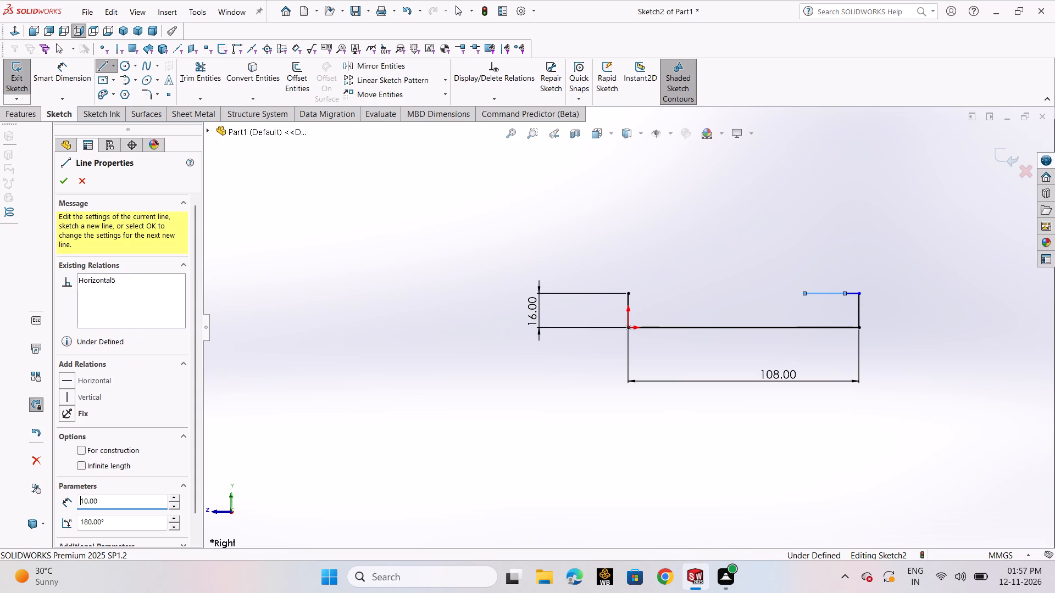
{"action": "key", "text": "Escape"}
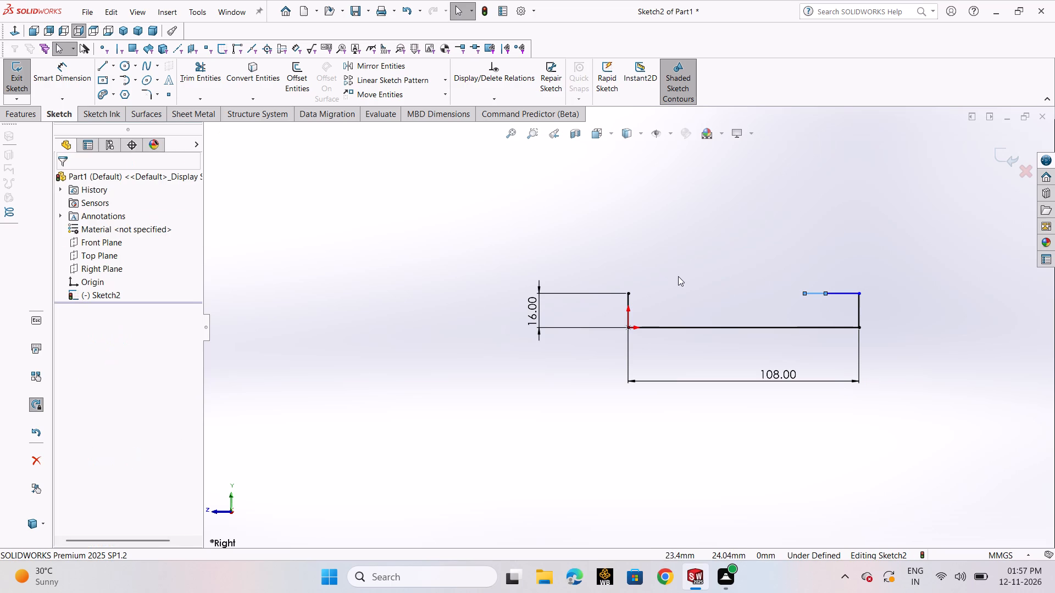
{"action": "key", "text": "Escape"}
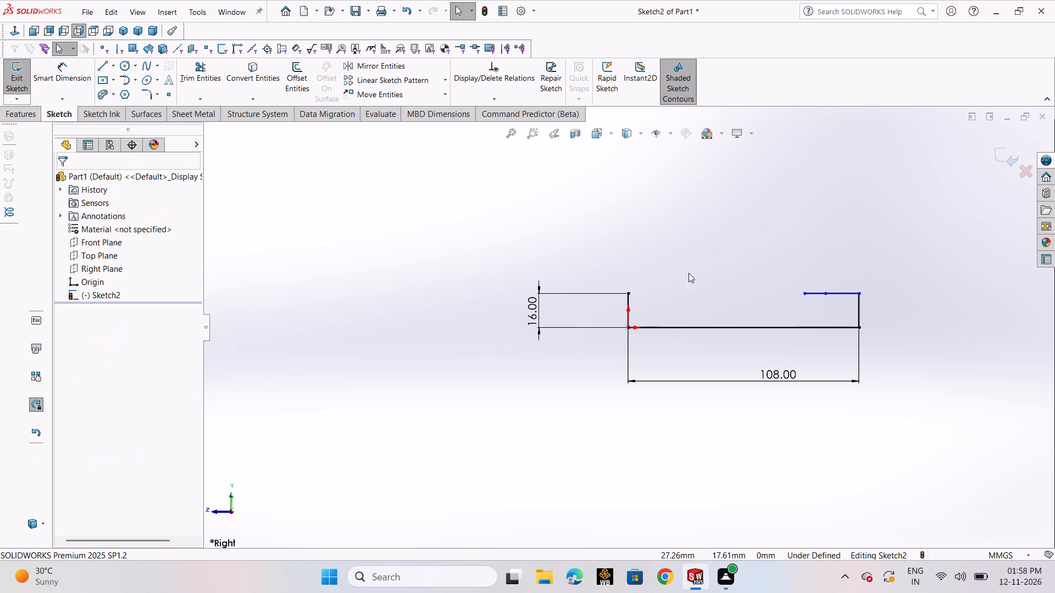
Dimension the outer short top line, next to the far vertical line, as 6.5 mm.
{"action": "left_click", "coordinate": [50, 71]}
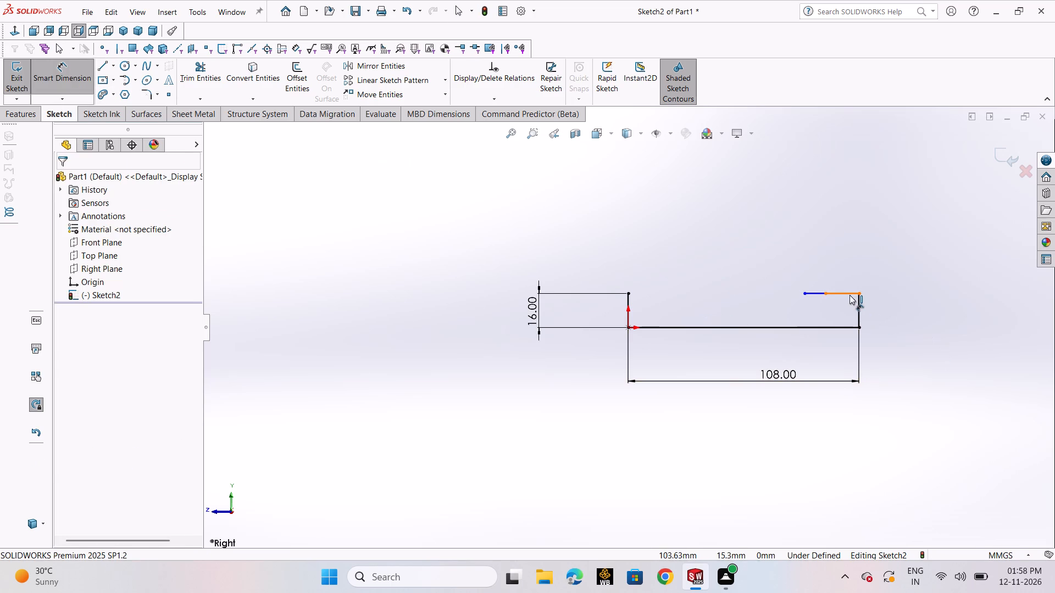
{"action": "left_click", "coordinate": [849, 295]}
{"action": "left_click", "coordinate": [838, 255]}
{"action": "type", "text": "6.5"}
{"action": "key", "text": "Return"}
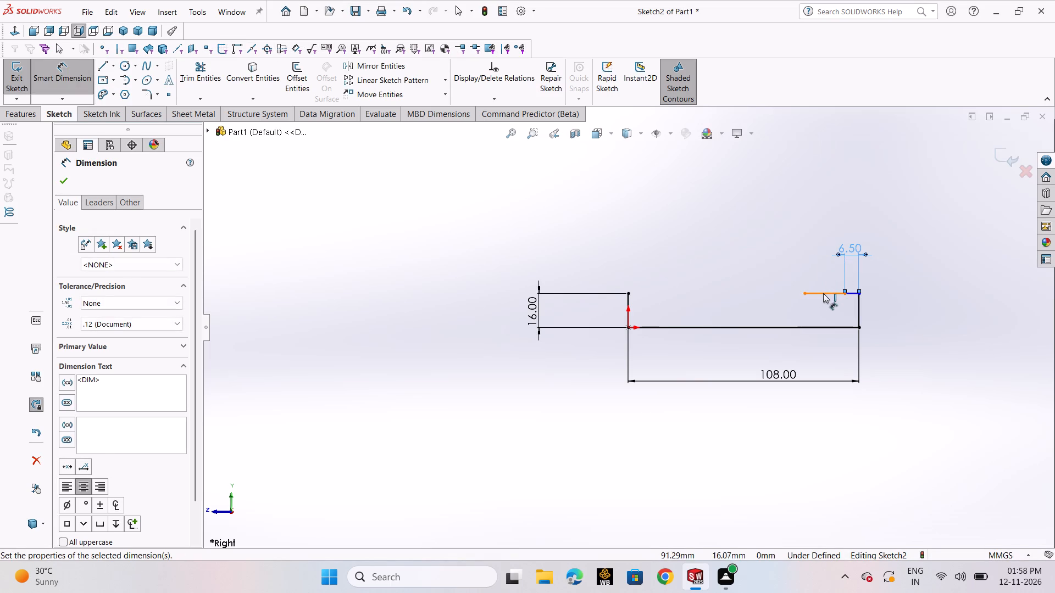
Dimension the inner short top line as 10 mm.
{"action": "left_click", "coordinate": [823, 294]}
{"action": "left_click", "coordinate": [814, 221]}
{"action": "type", "text": "10"}
{"action": "key", "text": "Return"}
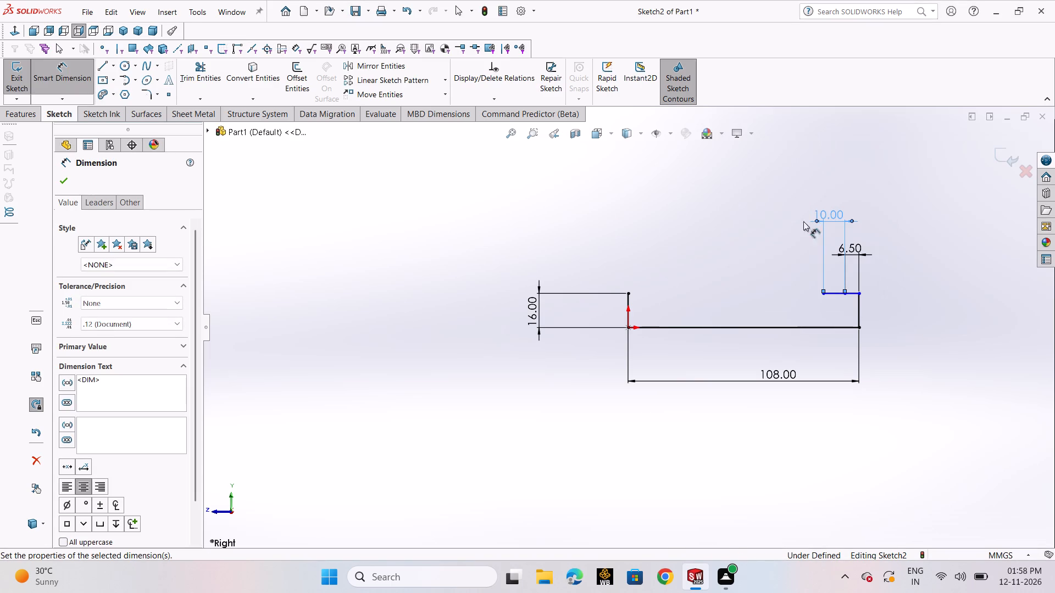
Draw a circle of 10 mm radius centred on the free inner end of the 10 mm top line.
{"action": "left_click", "coordinate": [65, 174]}
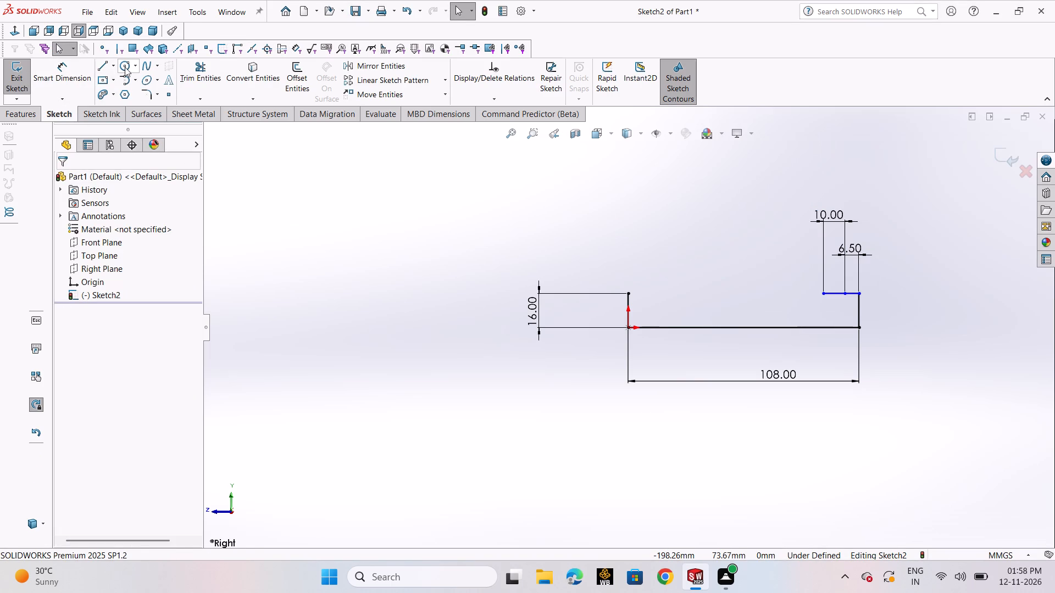
{"action": "left_click", "coordinate": [125, 67]}
{"action": "left_click", "coordinate": [133, 82]}
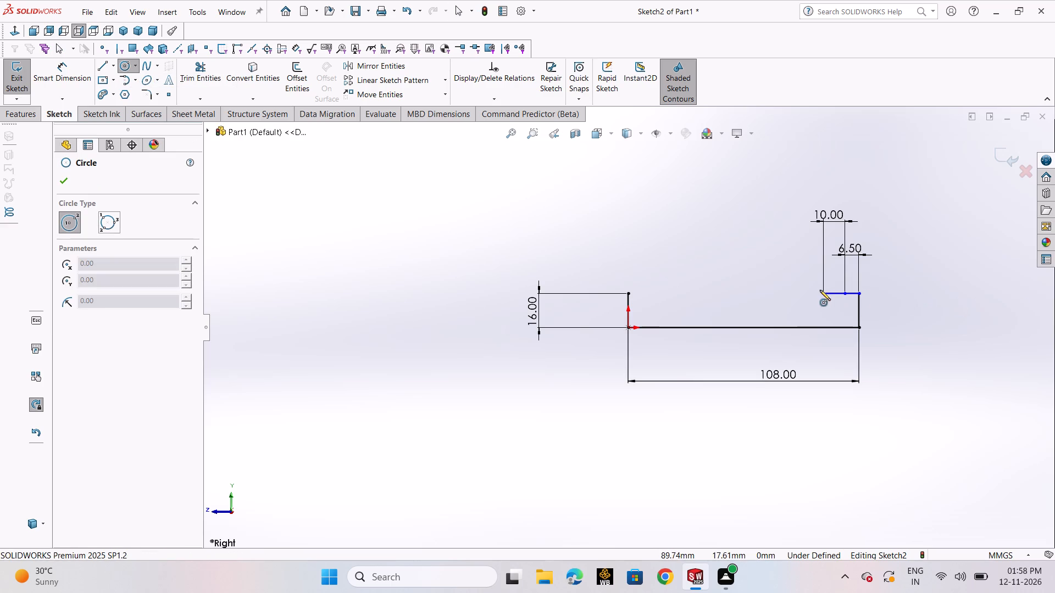
{"action": "left_click", "coordinate": [823, 293]}
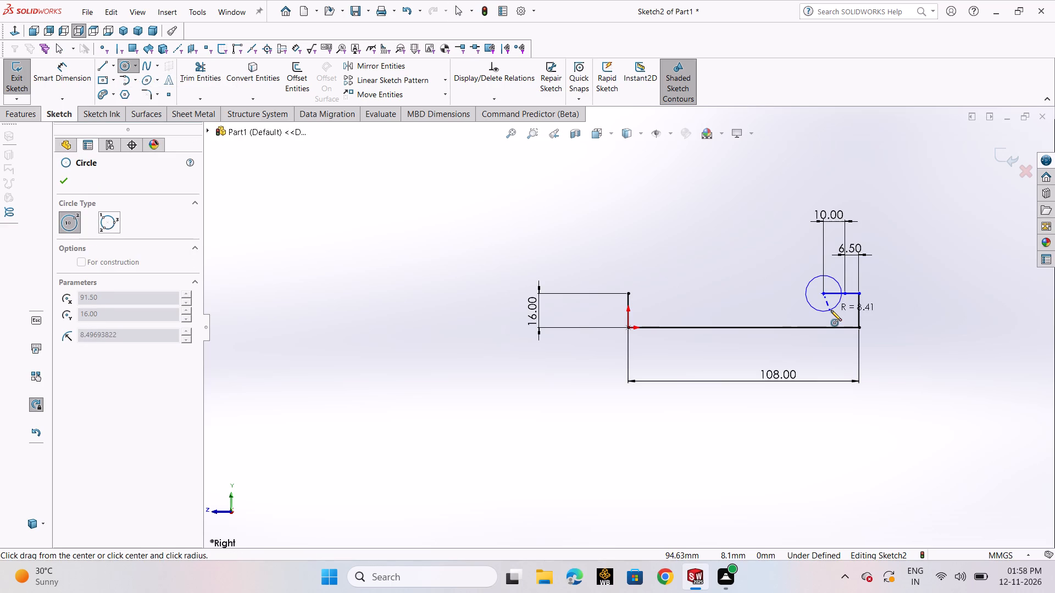
{"action": "left_click", "coordinate": [831, 310]}
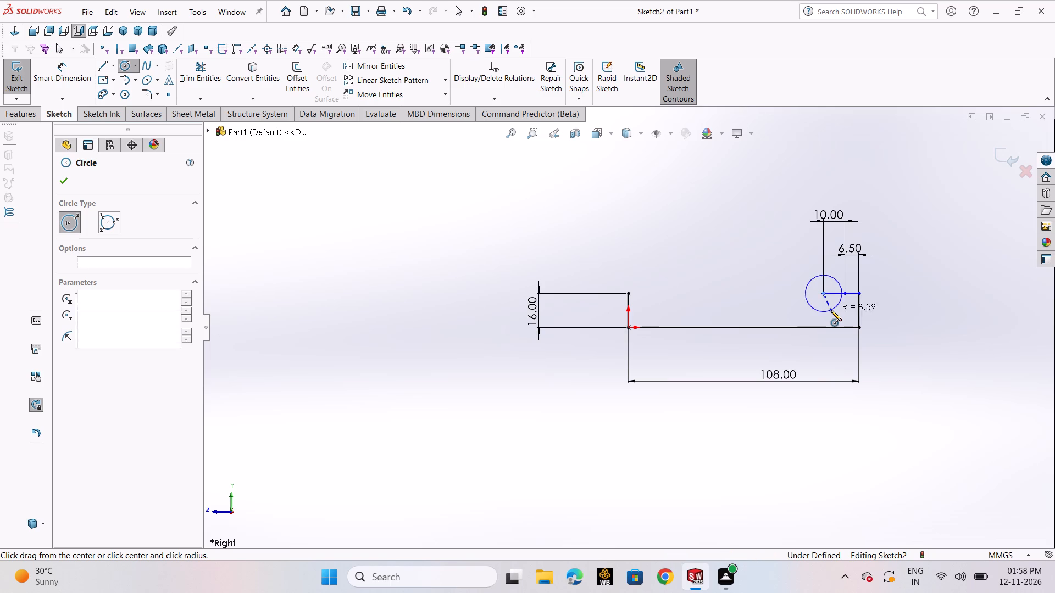
{"action": "type", "text": "10"}
{"action": "key", "text": "Return"}
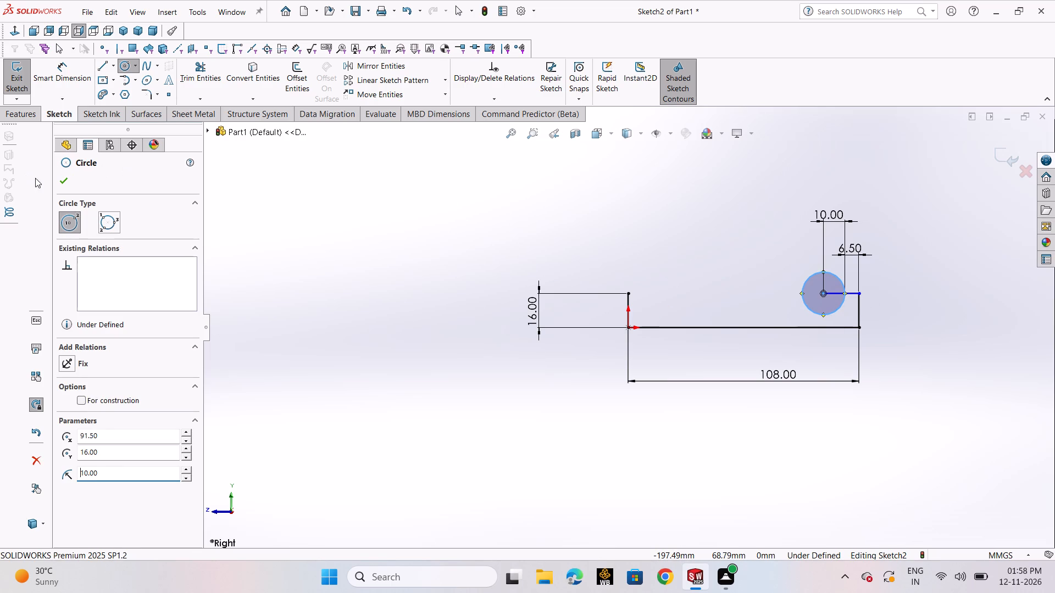
{"action": "left_click", "coordinate": [64, 186]}
Dimension the circle's diameter as 20 mm.
{"action": "left_click", "coordinate": [72, 80]}
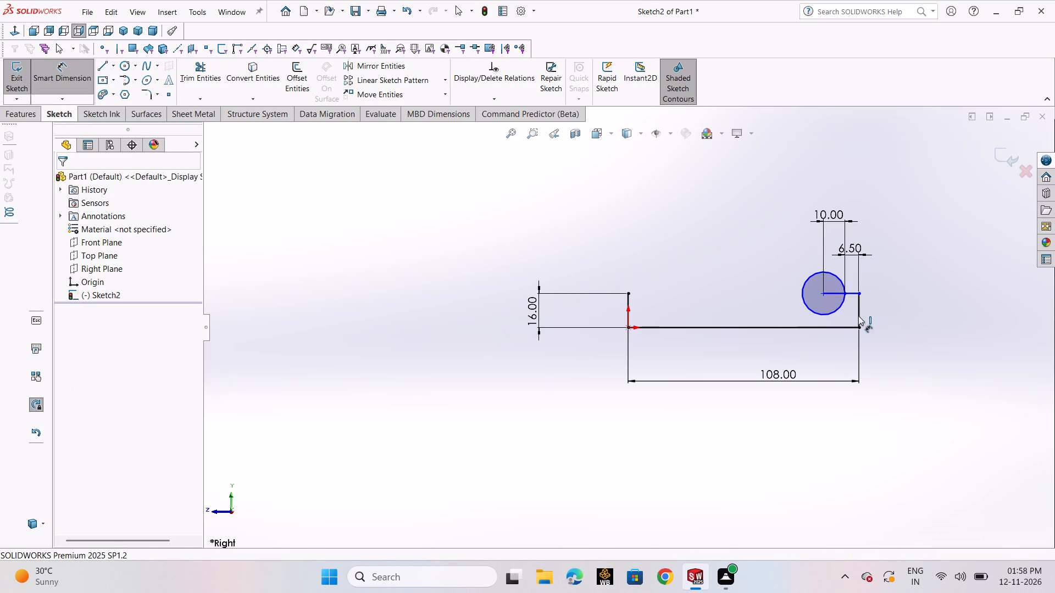
{"action": "left_click", "coordinate": [835, 309]}
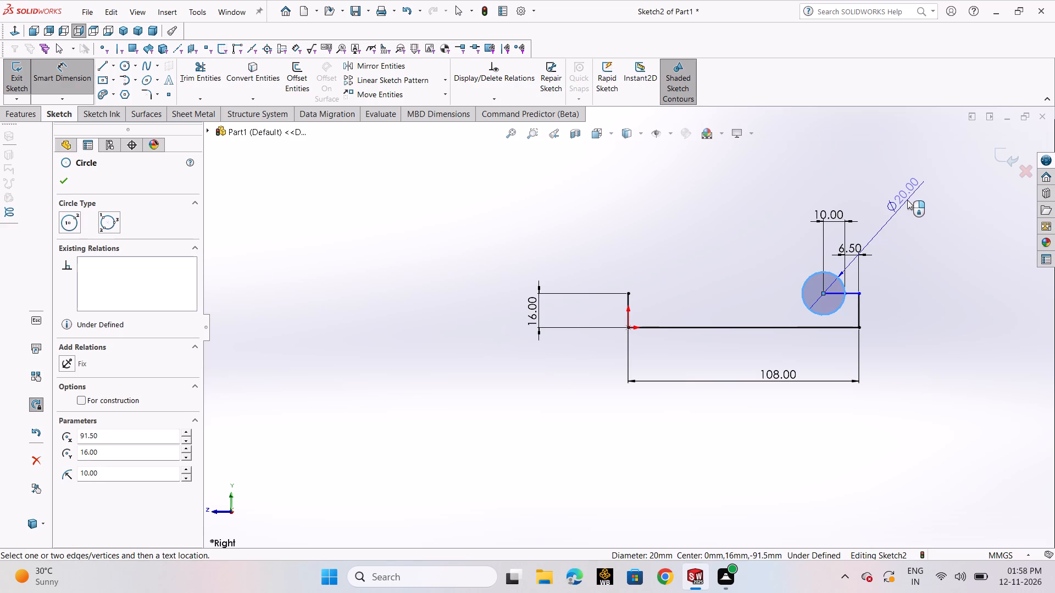
{"action": "left_click", "coordinate": [907, 200]}
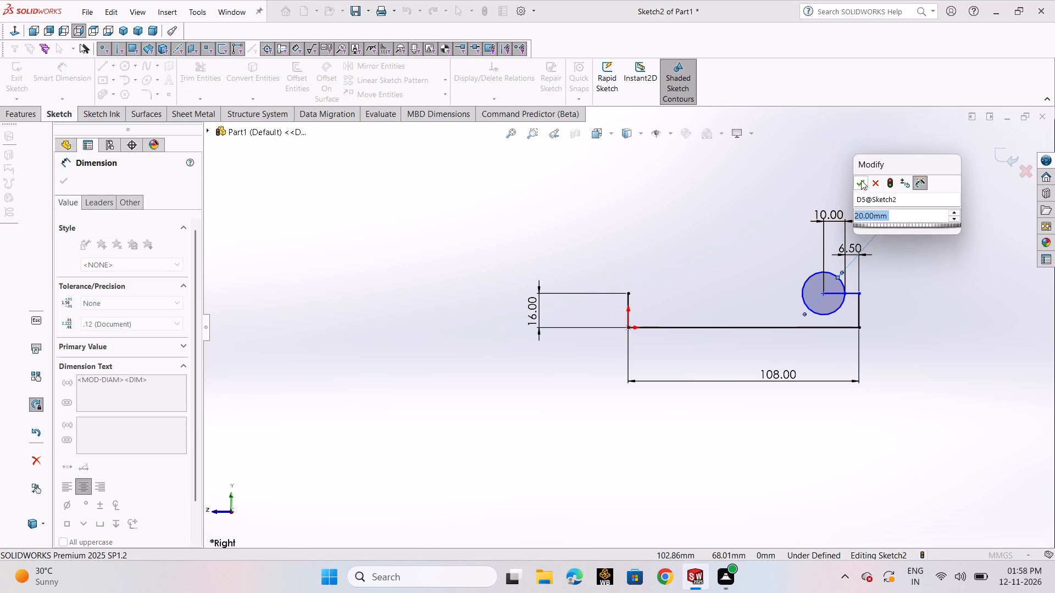
{"action": "left_click", "coordinate": [862, 181]}
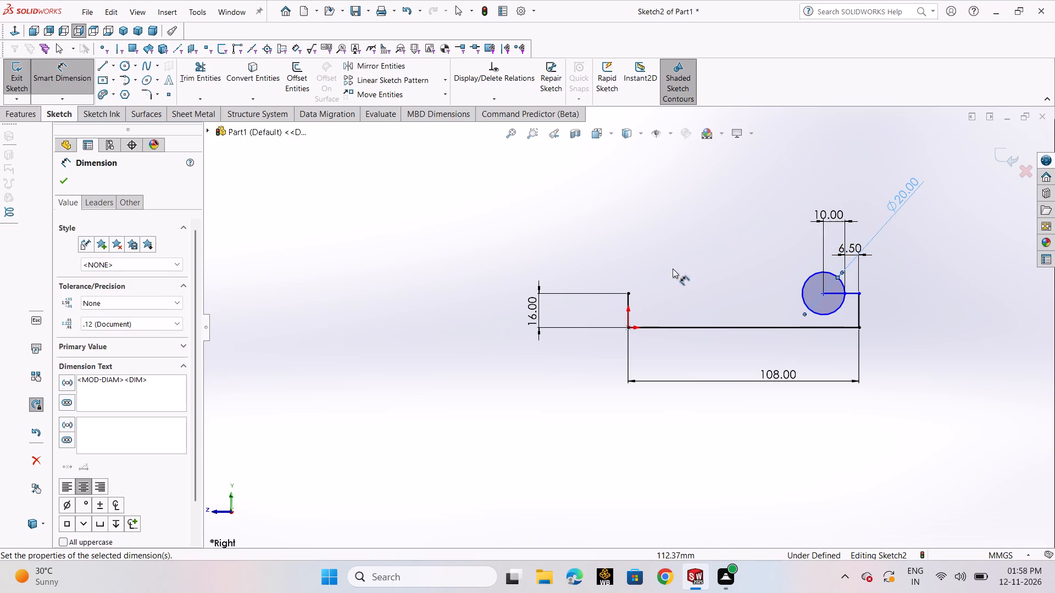
Set the height dimension of the vertical line at the origin to 26/2, giving 13 mm.
{"action": "double_click", "coordinate": [537, 311]}
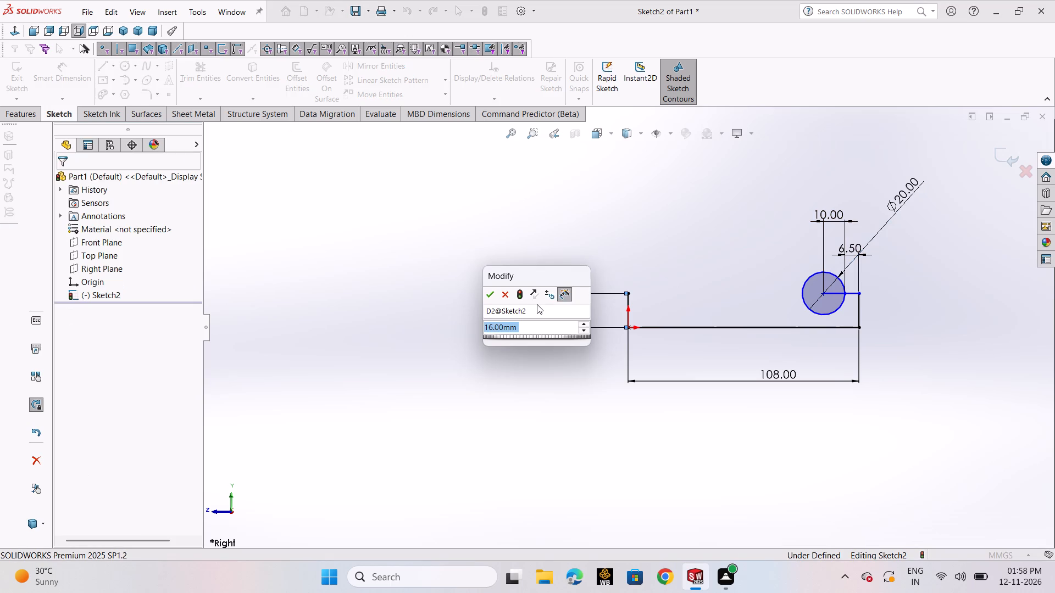
{"action": "key", "text": "2"}
{"action": "key", "text": "6"}
{"action": "key", "text": "slash"}
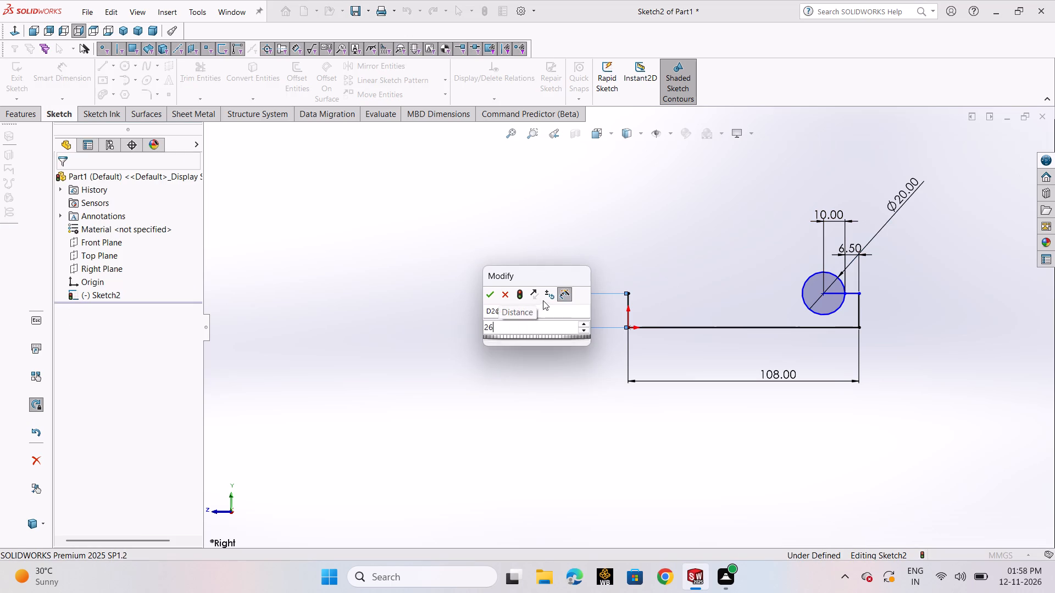
{"action": "key", "text": "2"}
{"action": "key", "text": "Return"}
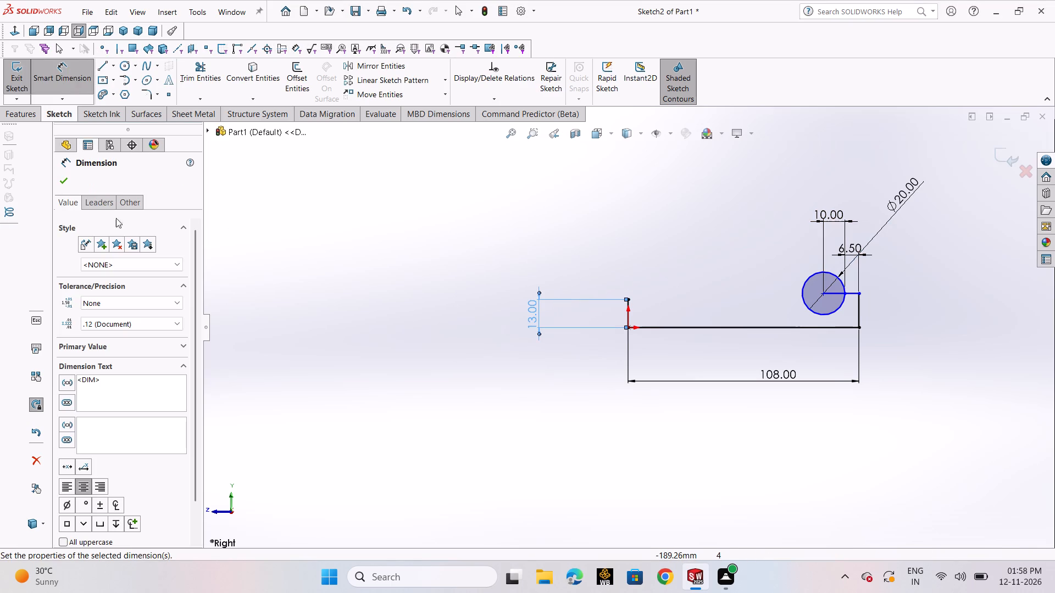
{"action": "left_click", "coordinate": [66, 180]}
Dimension the height of the vertical line farthest from the origin as 26/2, giving 13 mm.
{"action": "left_click", "coordinate": [70, 79]}
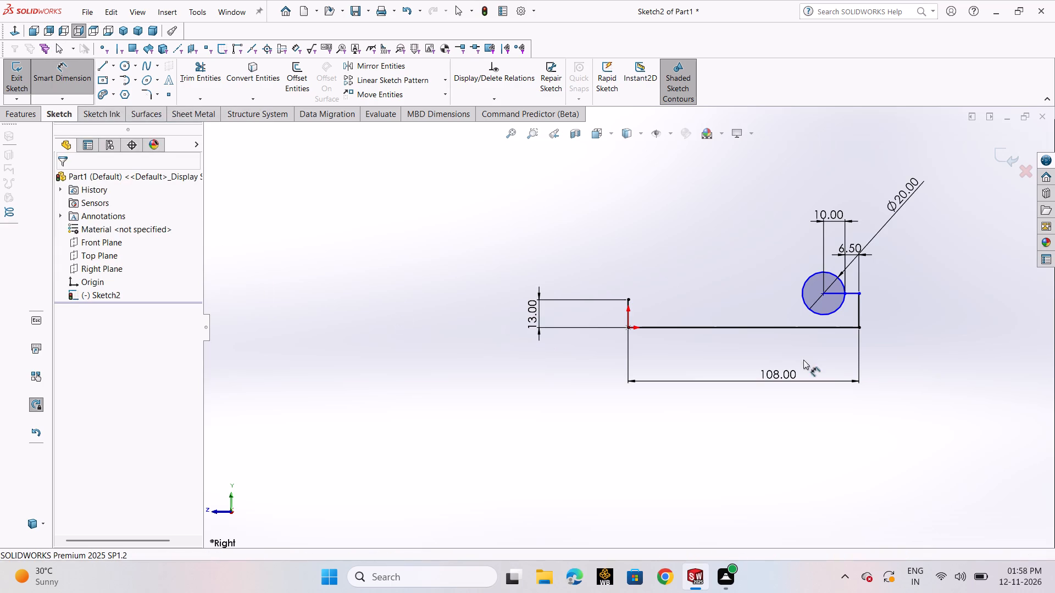
{"action": "left_click", "coordinate": [860, 311]}
{"action": "left_click", "coordinate": [915, 311]}
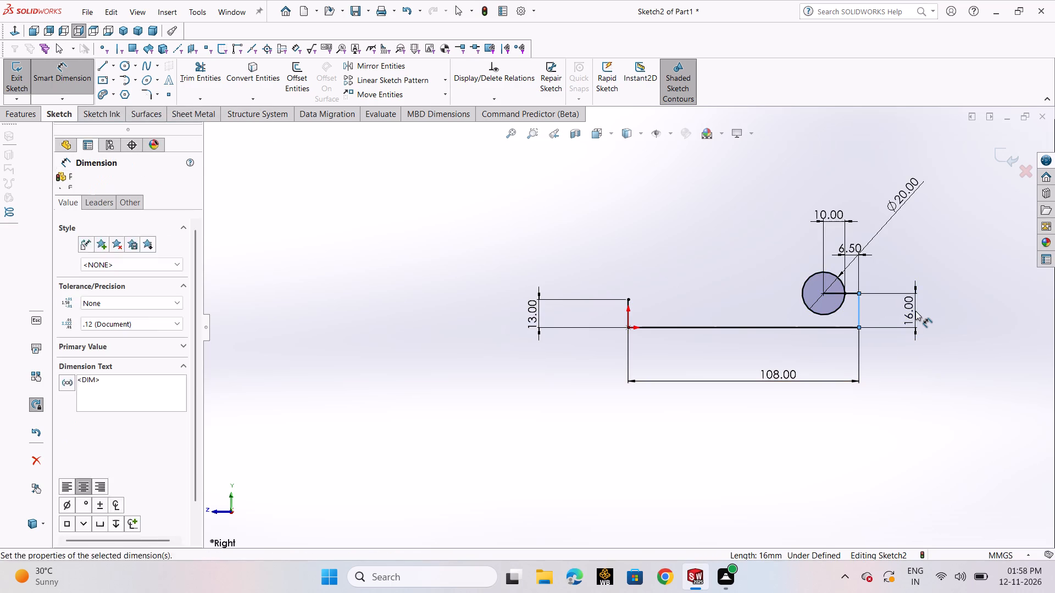
{"action": "key", "text": "2"}
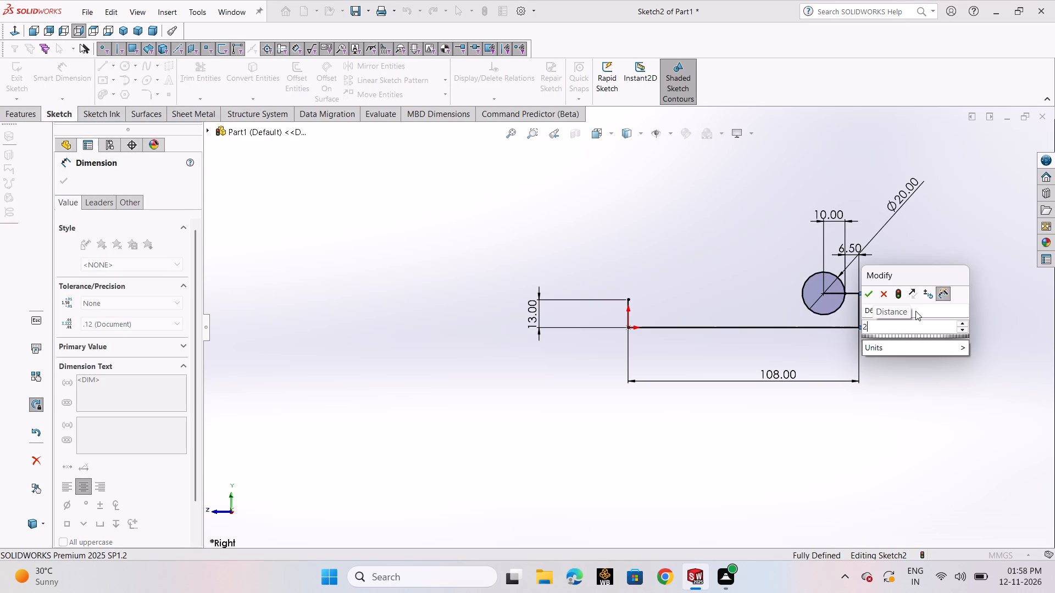
{"action": "key", "text": "6"}
{"action": "type", "text": "/2"}
{"action": "key", "text": "Return"}
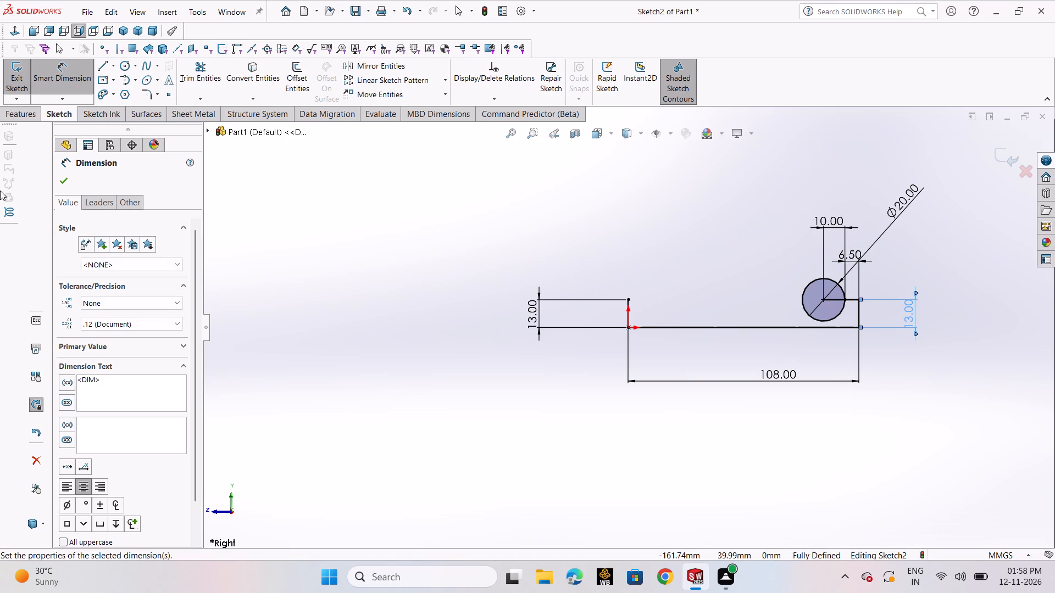
{"action": "left_click", "coordinate": [59, 176]}
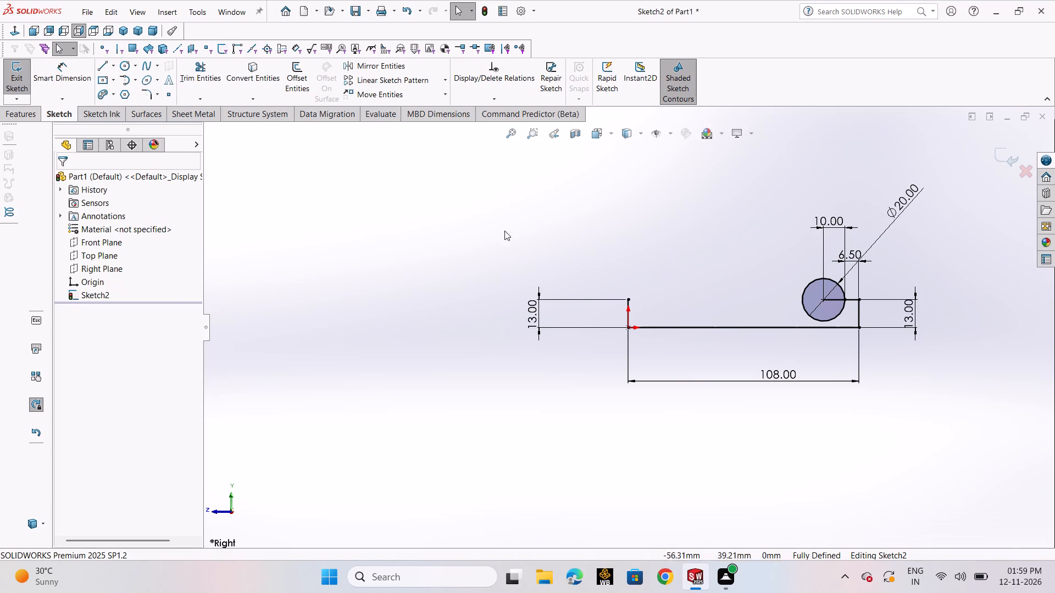
Draw a horizontal line about 81.5 mm long from the upper end of the origin's vertical line to the circle's near side.
{"action": "left_click", "coordinate": [104, 60]}
{"action": "left_click", "coordinate": [111, 79]}
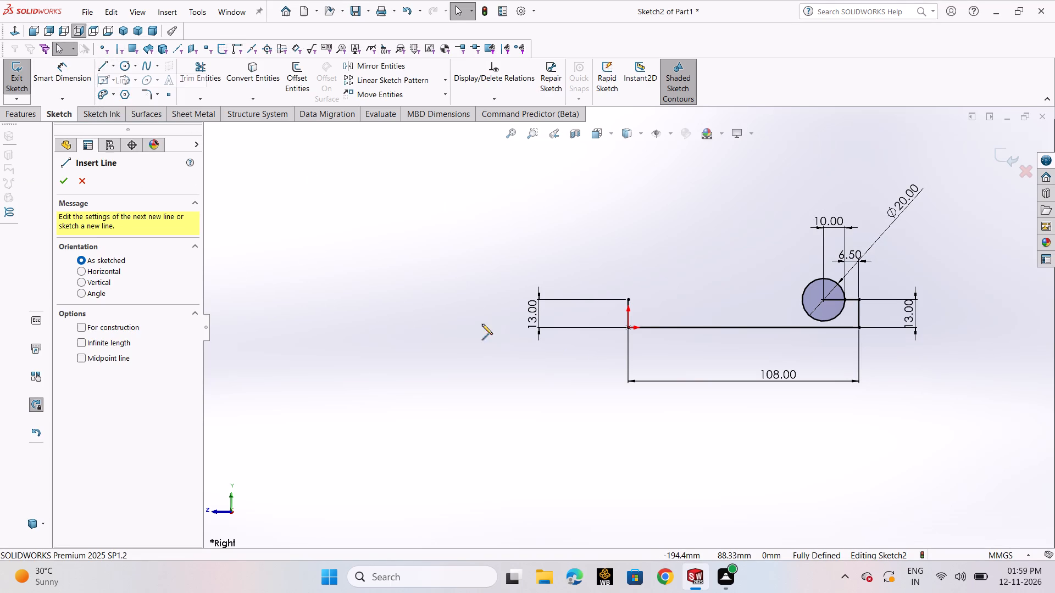
{"action": "left_click", "coordinate": [627, 300]}
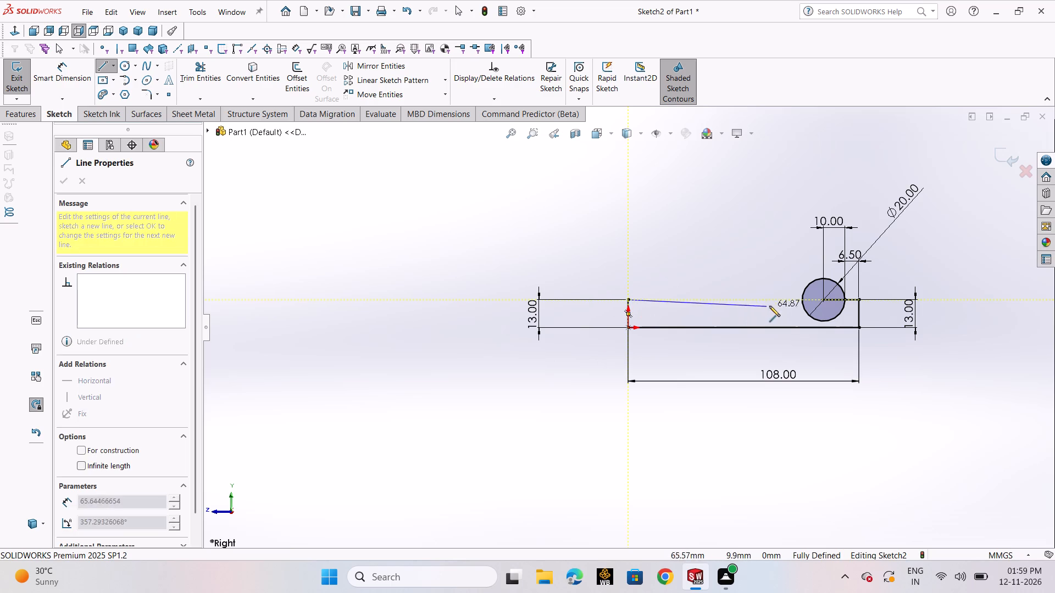
{"action": "left_click", "coordinate": [799, 300]}
{"action": "right_click", "coordinate": [799, 300]}
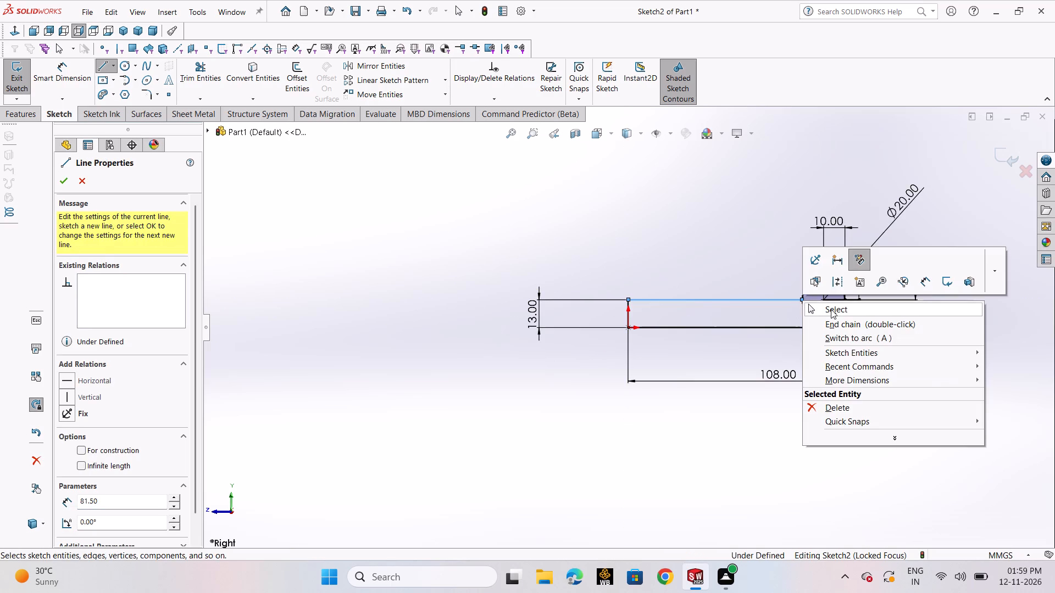
{"action": "left_click", "coordinate": [831, 309]}
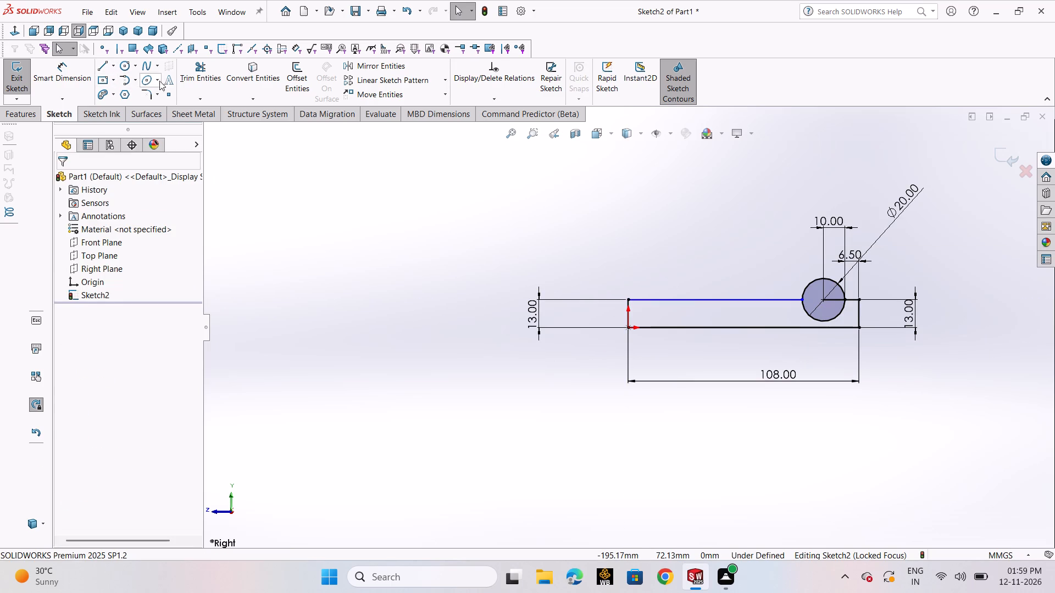
Trim away the circle's upper half and the 10 mm line inside it, leaving a semicircular notch in the top edge.
{"action": "left_click", "coordinate": [201, 79]}
{"action": "left_click_drag", "start_coordinate": [835, 259], "coordinate": [830, 294]}
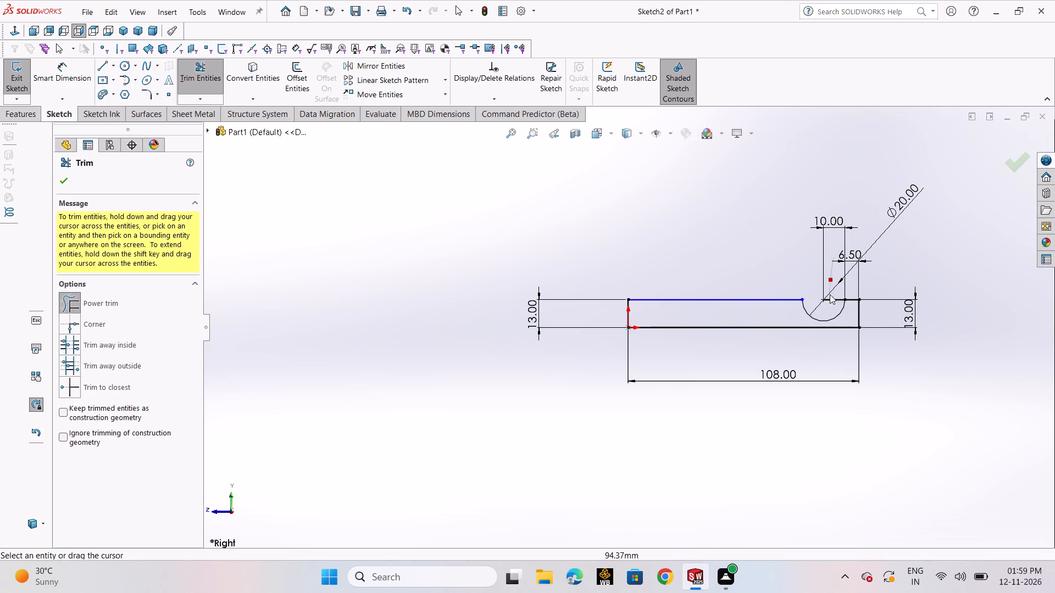
{"action": "left_click_drag", "start_coordinate": [830, 294], "coordinate": [830, 300]}
{"action": "left_click", "coordinate": [59, 183]}
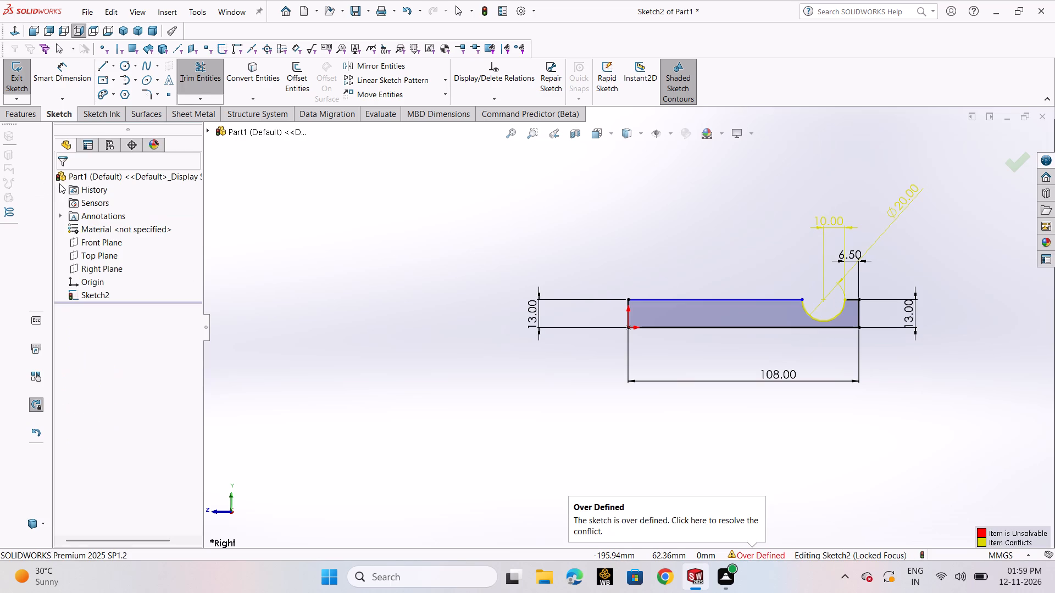
Delete the 10 mm horizontal dimension above the semicircular notch.
{"action": "scroll", "coordinate": [867, 290], "scroll_direction": "down", "scroll_amount": 2}
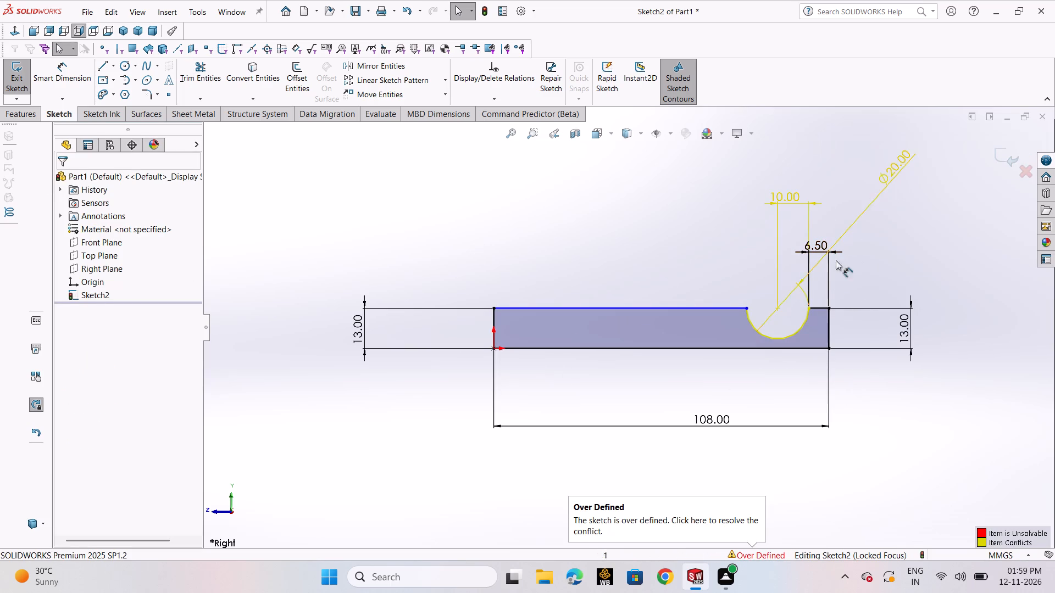
{"action": "left_click", "coordinate": [789, 205]}
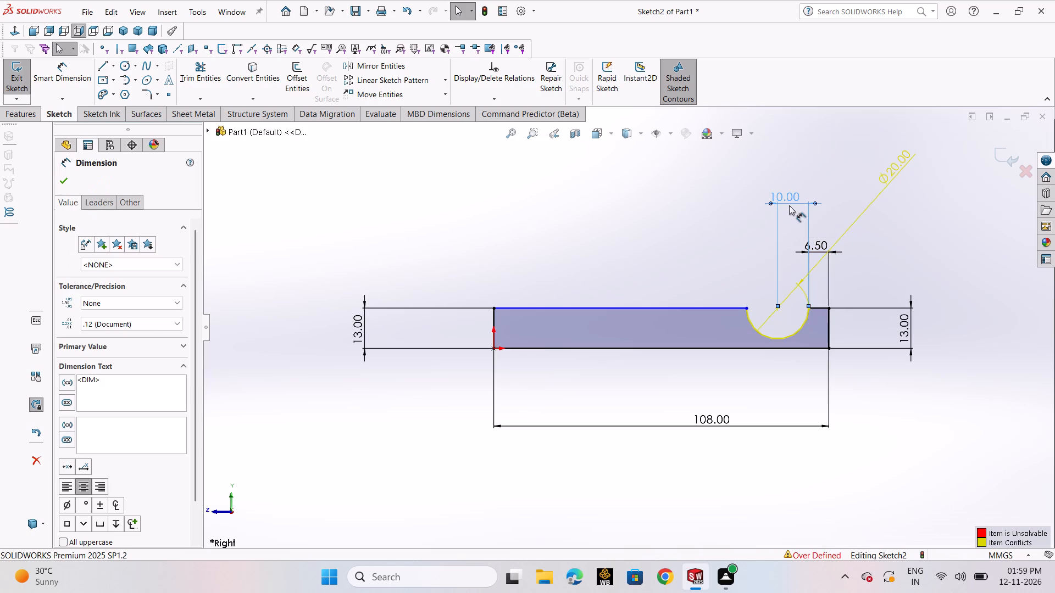
{"action": "key", "text": "Delete"}
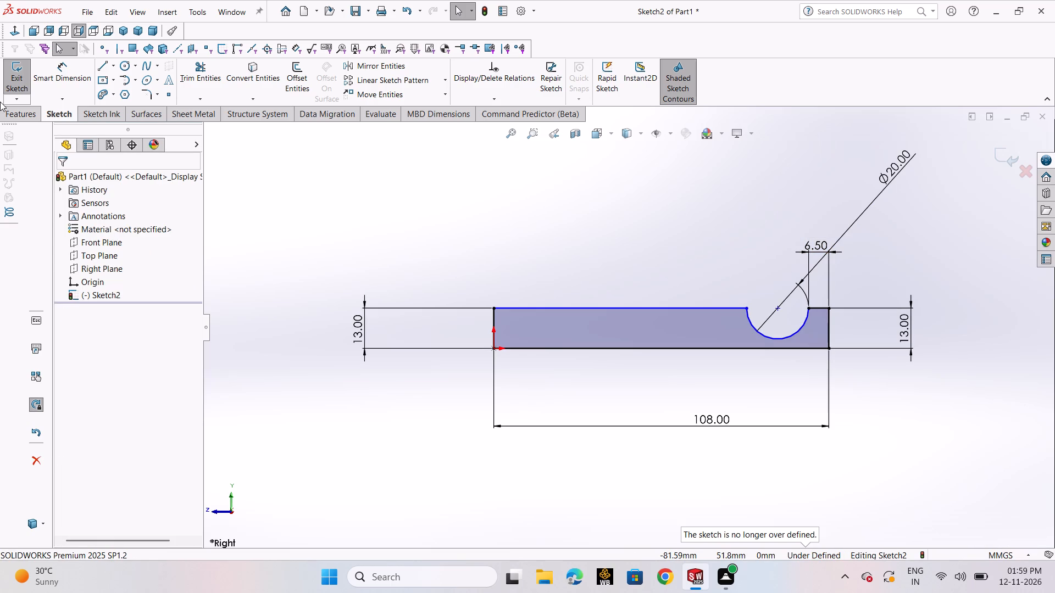
Dimension the horizontal distance from the origin's vertical line to the near end of the notch arc as 81.5 mm.
{"action": "left_click", "coordinate": [32, 79]}
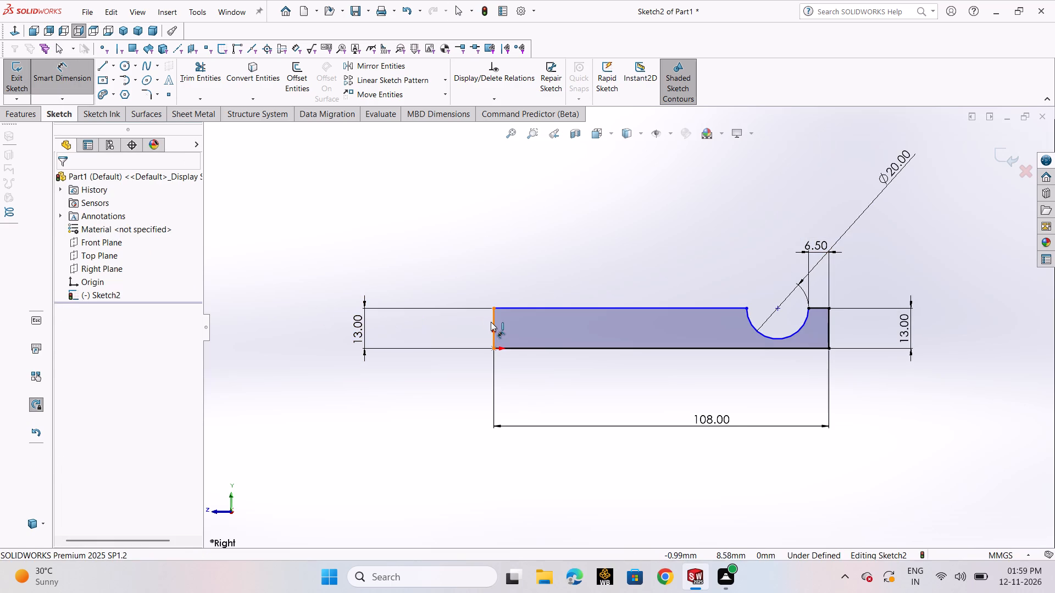
{"action": "left_click", "coordinate": [491, 322]}
{"action": "left_click", "coordinate": [746, 308]}
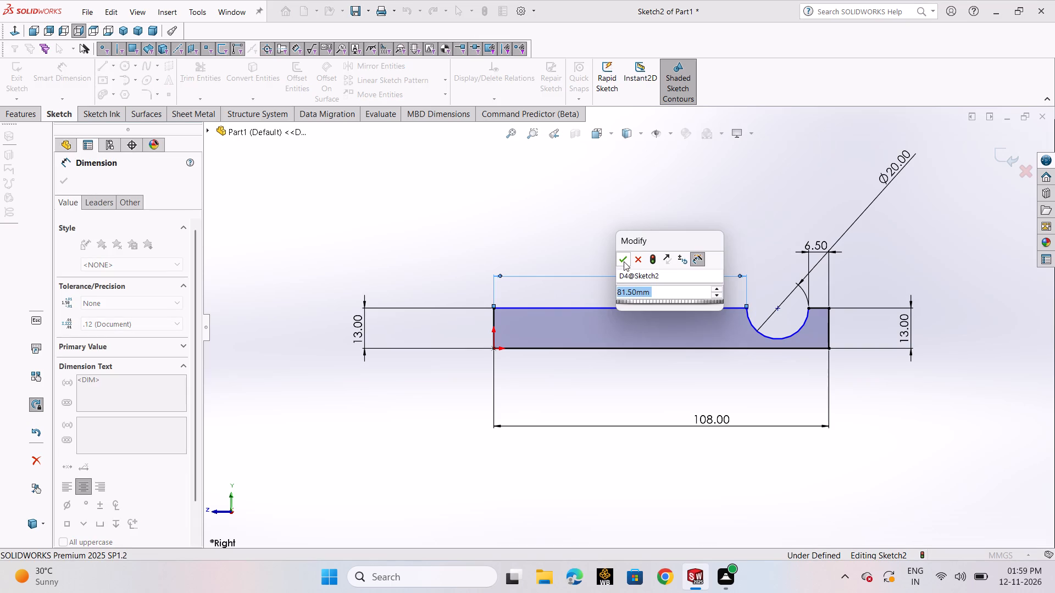
{"action": "left_click", "coordinate": [624, 261]}
{"action": "left_click", "coordinate": [534, 230]}
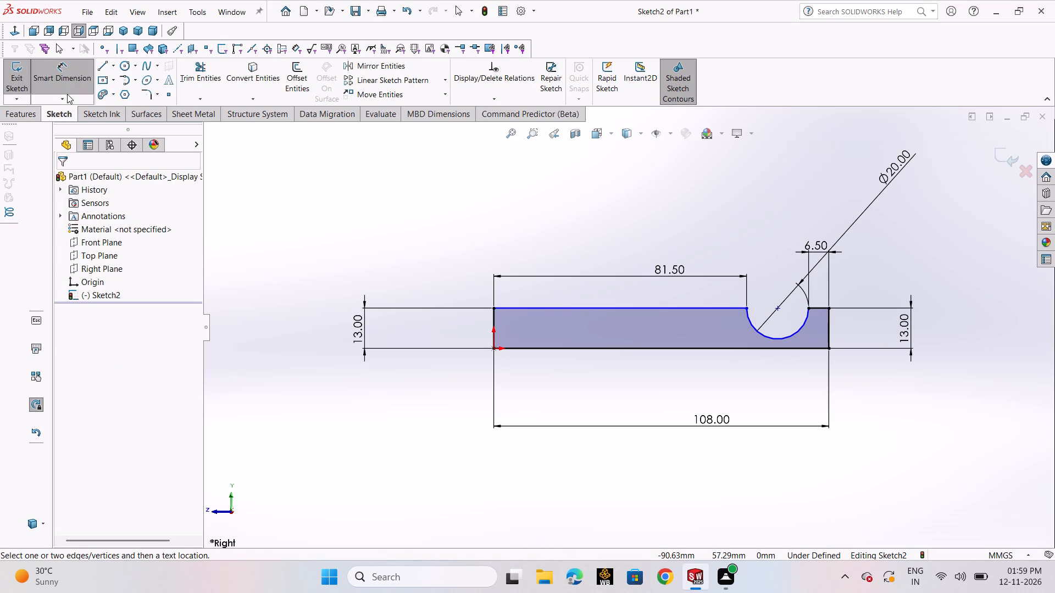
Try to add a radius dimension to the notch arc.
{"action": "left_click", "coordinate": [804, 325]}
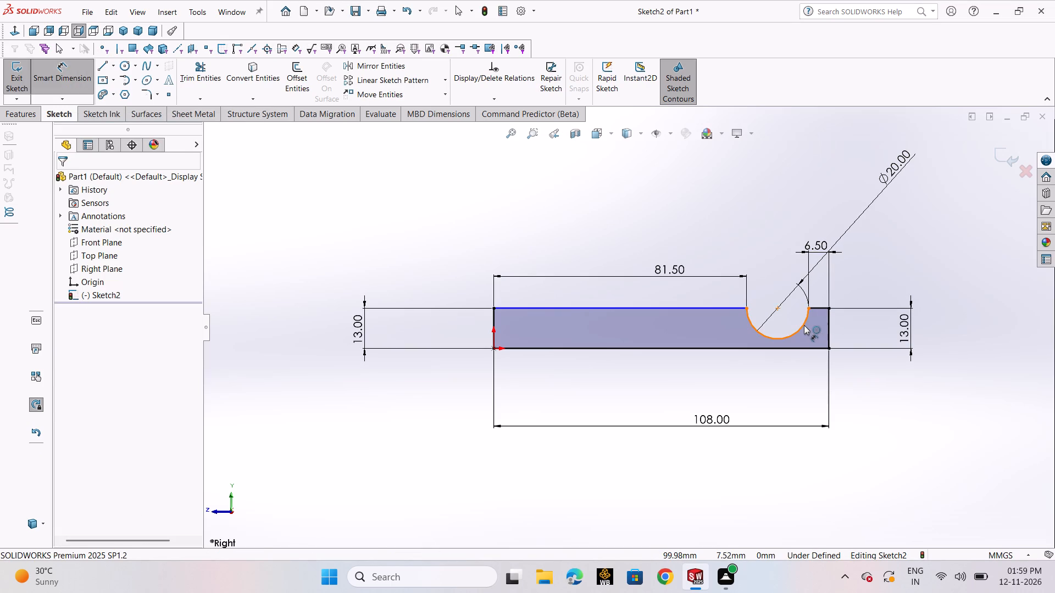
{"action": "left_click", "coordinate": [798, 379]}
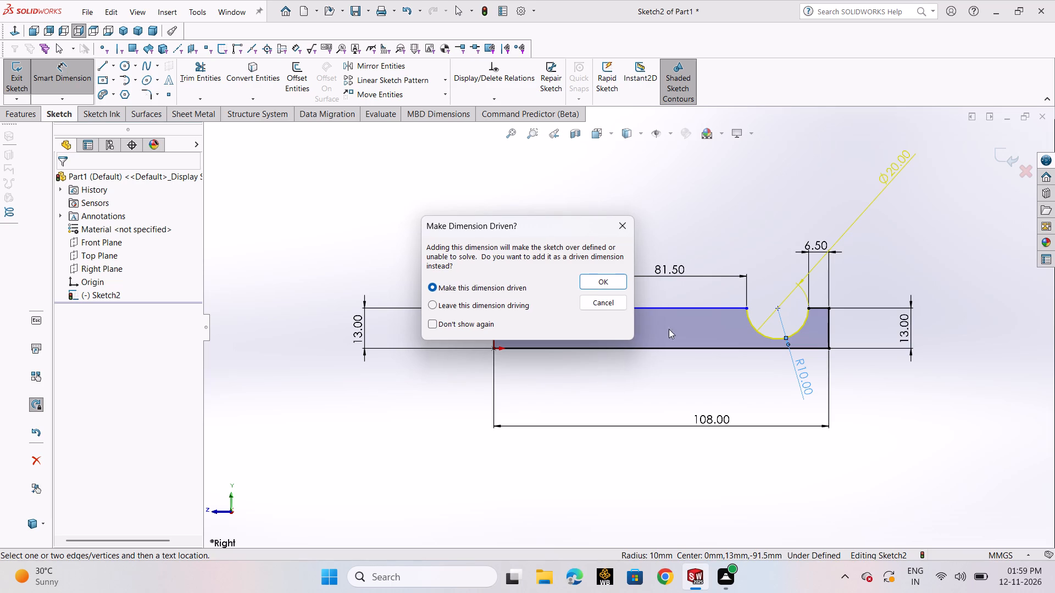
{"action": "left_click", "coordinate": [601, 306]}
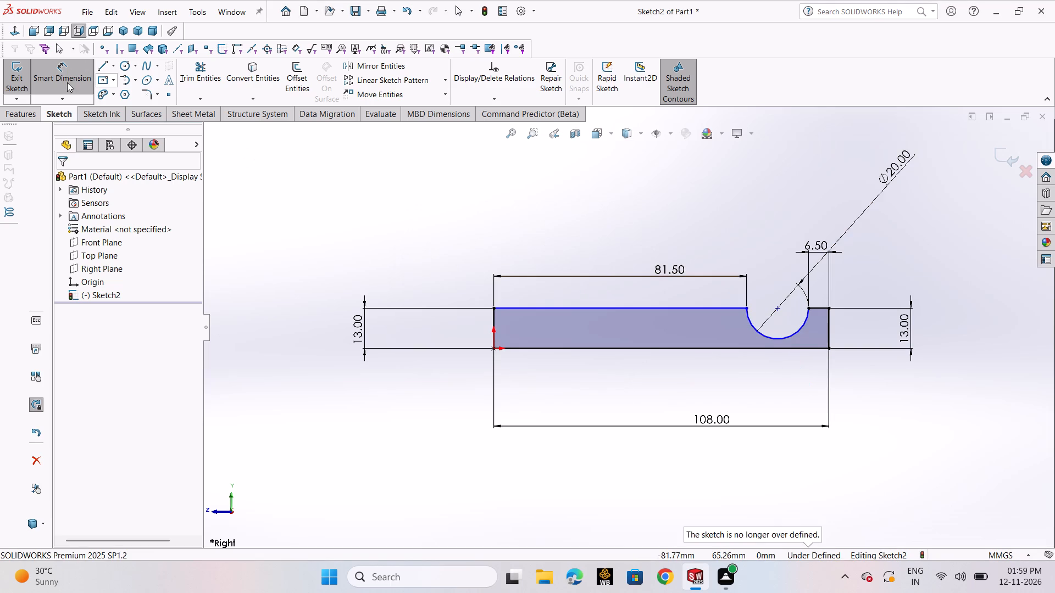
Dimension the horizontal distance from the notch arc's centre to the profile's far upper corner as 16.5 mm.
{"action": "left_click", "coordinate": [828, 306]}
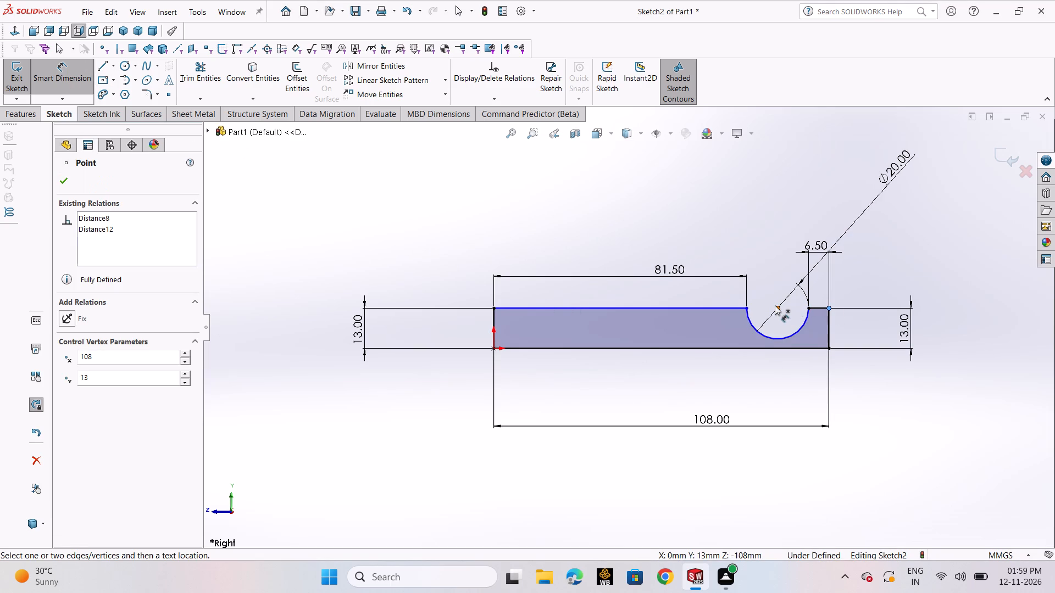
{"action": "left_click", "coordinate": [775, 305]}
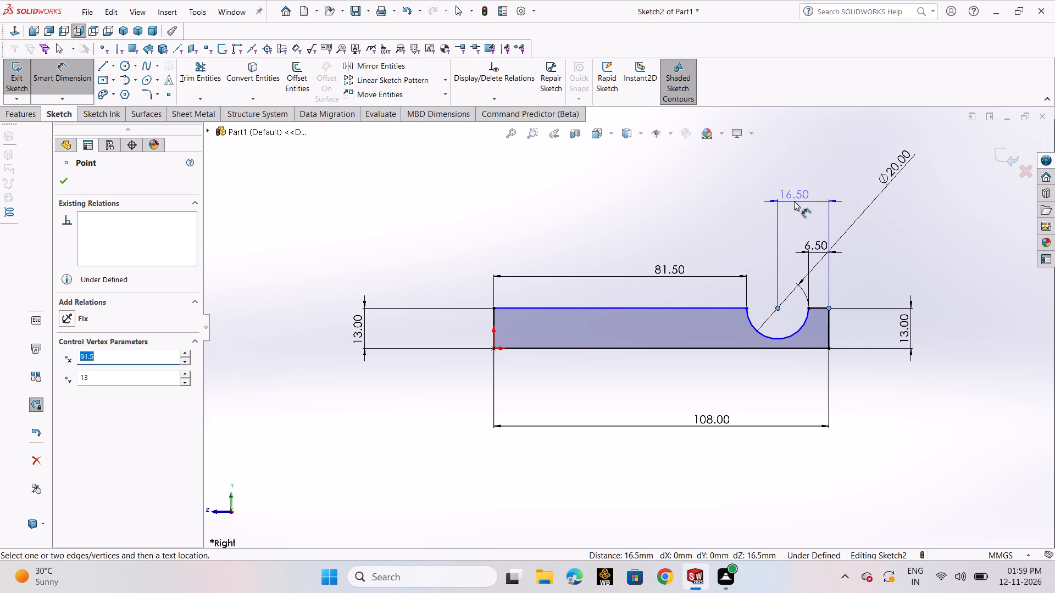
{"action": "left_click", "coordinate": [794, 201]}
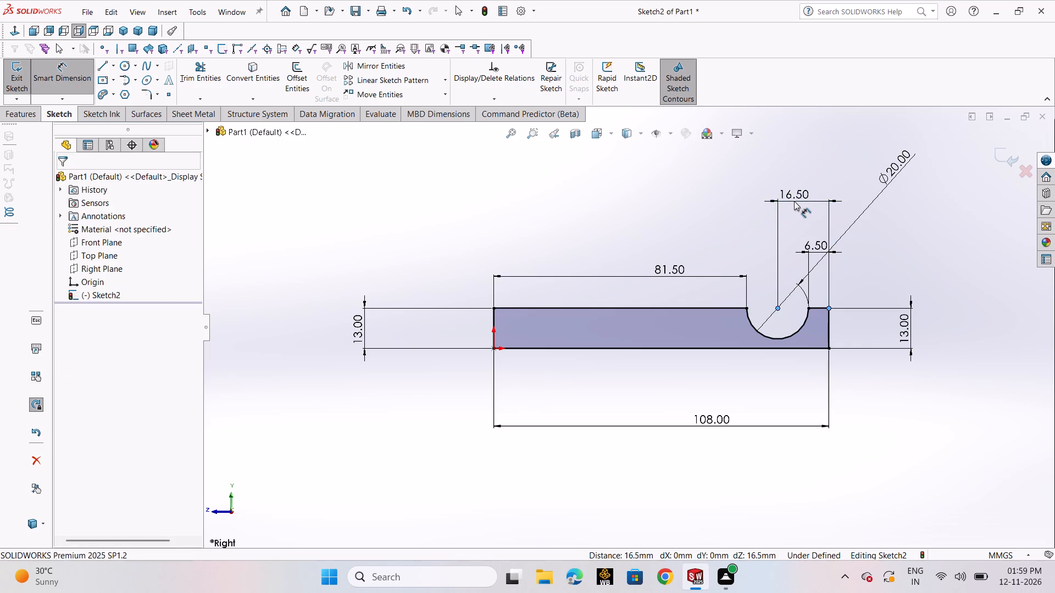
{"action": "left_click", "coordinate": [744, 186]}
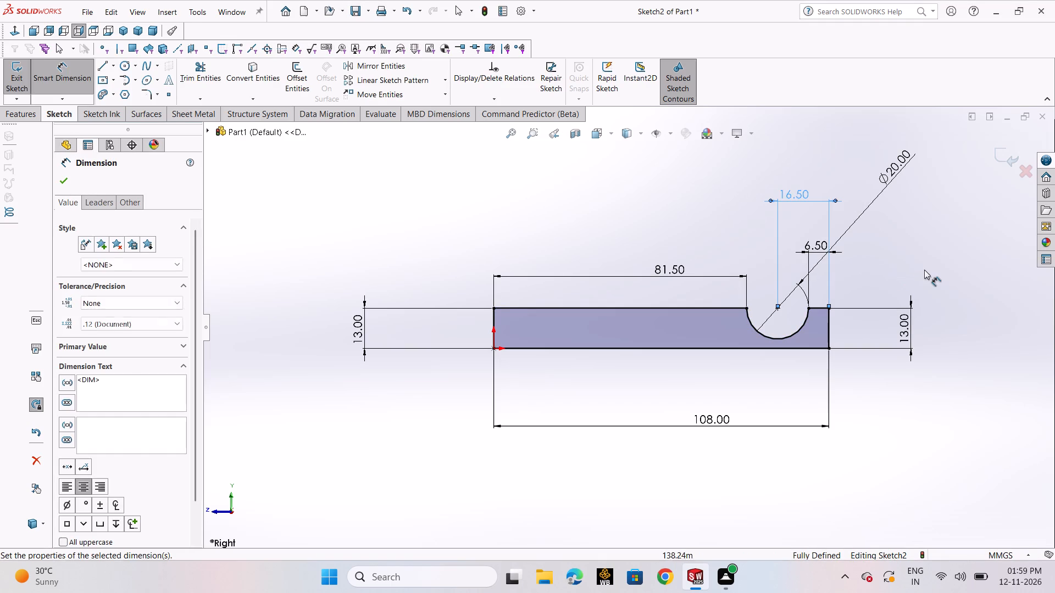
{"action": "left_click", "coordinate": [924, 270]}
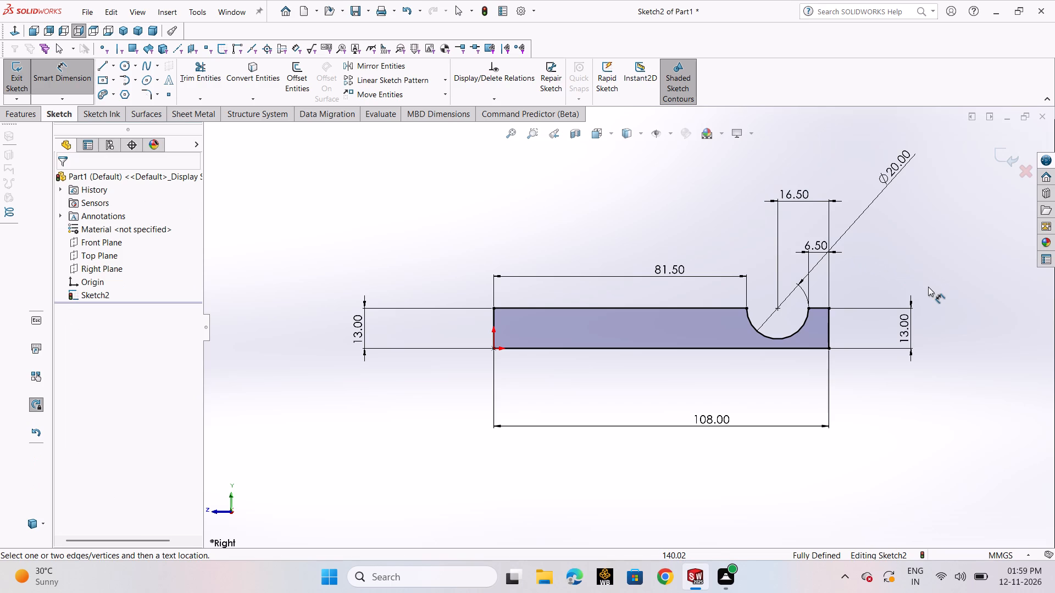
Finish the sketch and revolve the profile 360 degrees about its 108 mm bottom line into a solid.
{"action": "left_click", "coordinate": [1003, 159]}
{"action": "scroll", "coordinate": [976, 236], "scroll_direction": "up", "scroll_amount": 1}
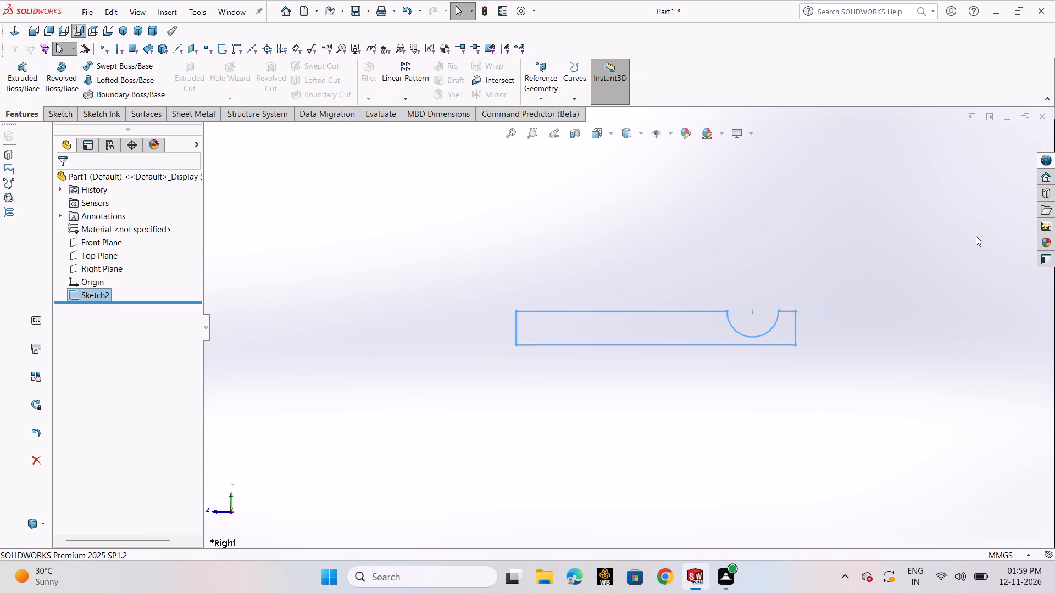
{"action": "scroll", "coordinate": [976, 236], "scroll_direction": "up", "scroll_amount": 1}
{"action": "left_click", "coordinate": [75, 89]}
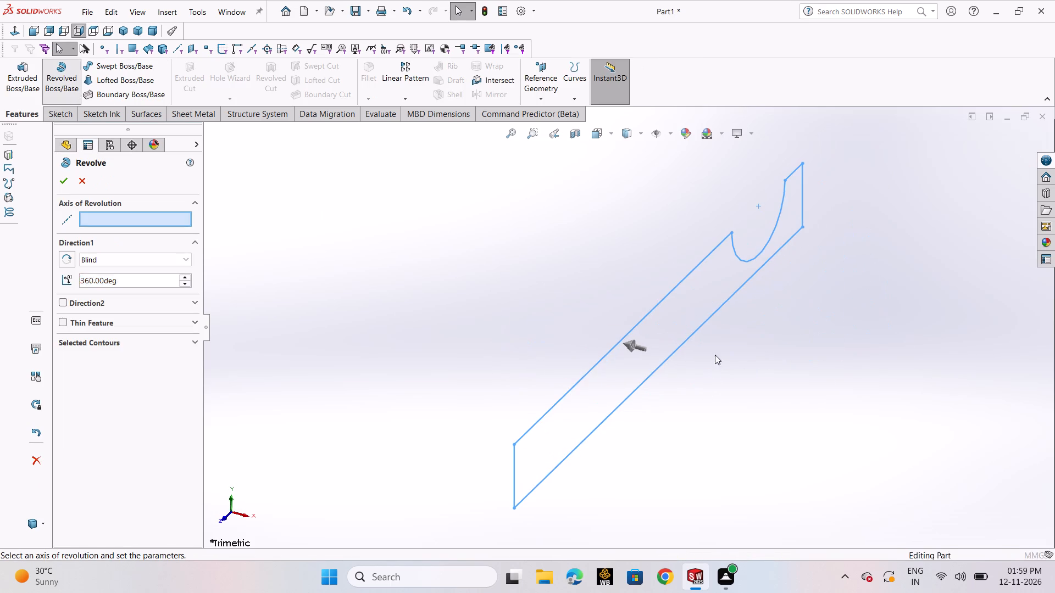
{"action": "left_click", "coordinate": [708, 320]}
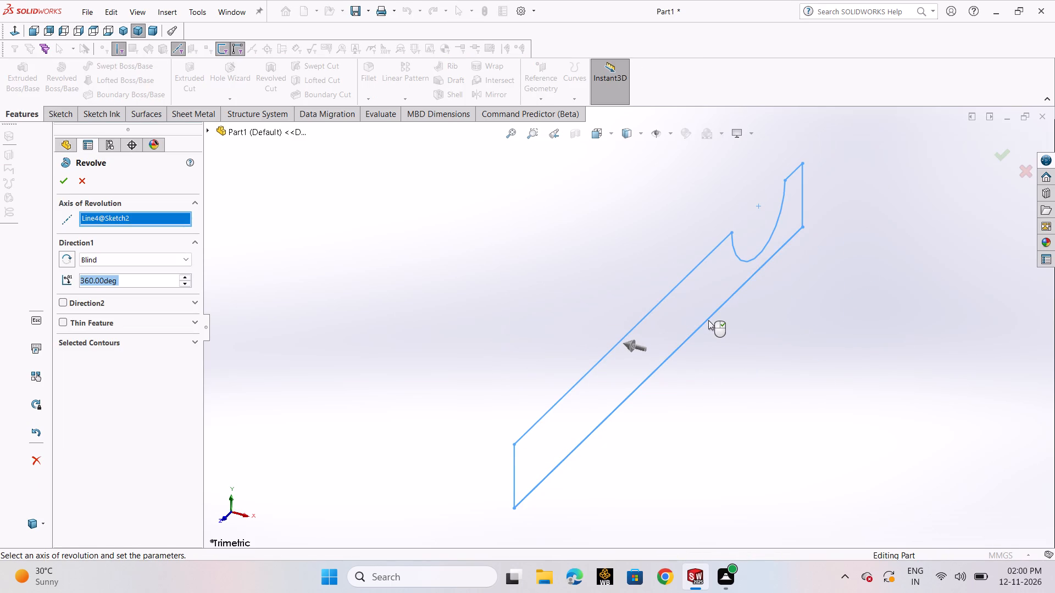
{"action": "scroll", "coordinate": [708, 320], "scroll_direction": "up", "scroll_amount": 1}
{"action": "left_click", "coordinate": [69, 182]}
{"action": "left_click", "coordinate": [365, 236]}
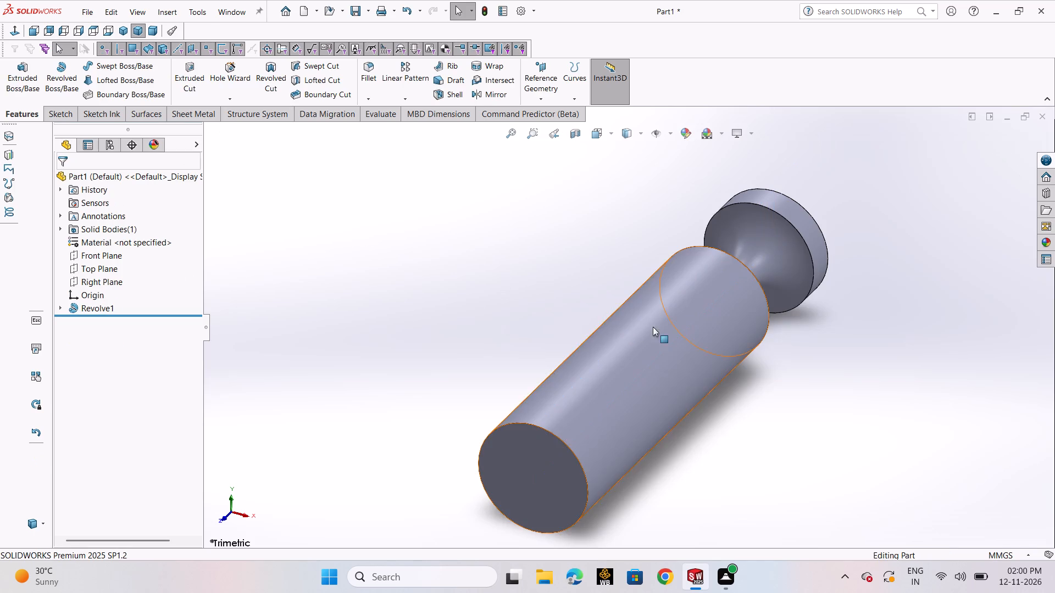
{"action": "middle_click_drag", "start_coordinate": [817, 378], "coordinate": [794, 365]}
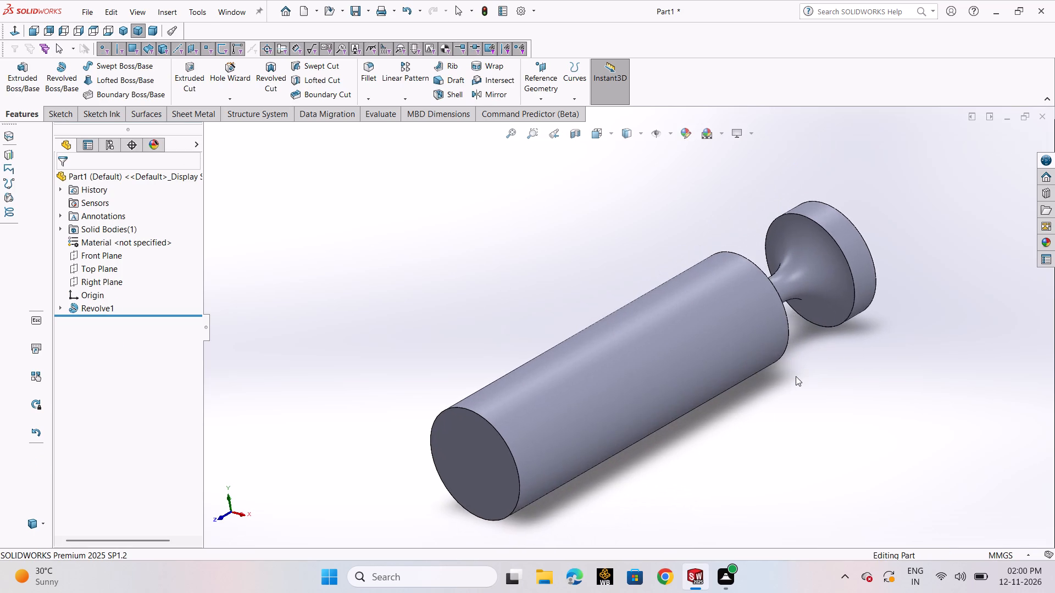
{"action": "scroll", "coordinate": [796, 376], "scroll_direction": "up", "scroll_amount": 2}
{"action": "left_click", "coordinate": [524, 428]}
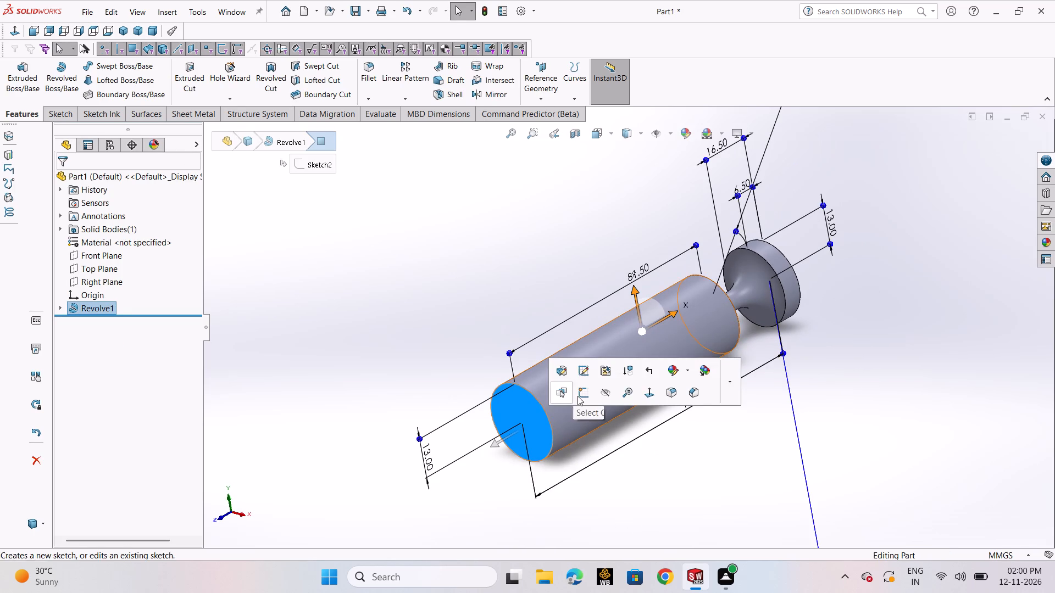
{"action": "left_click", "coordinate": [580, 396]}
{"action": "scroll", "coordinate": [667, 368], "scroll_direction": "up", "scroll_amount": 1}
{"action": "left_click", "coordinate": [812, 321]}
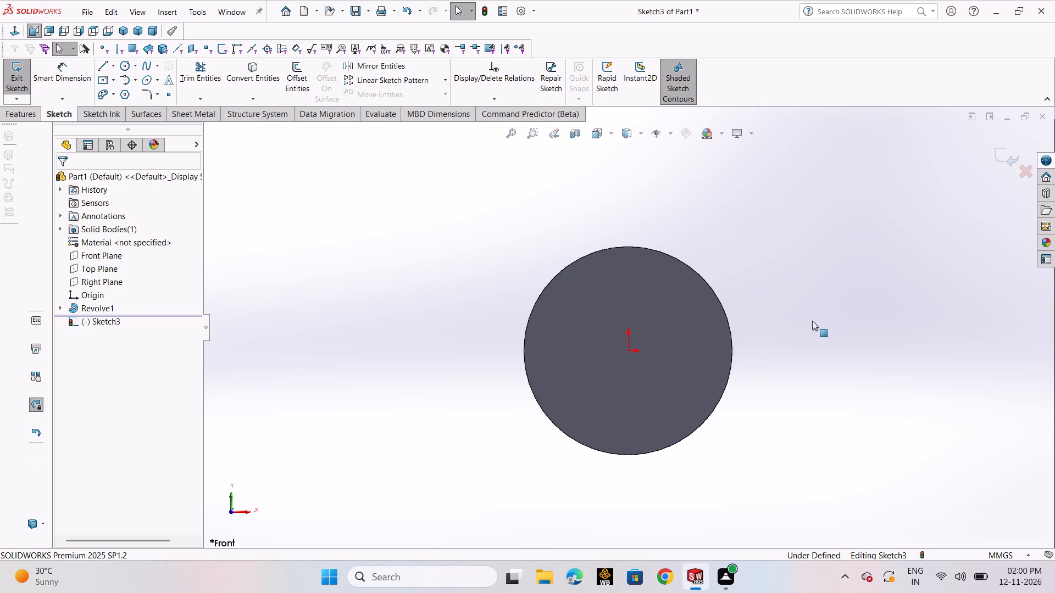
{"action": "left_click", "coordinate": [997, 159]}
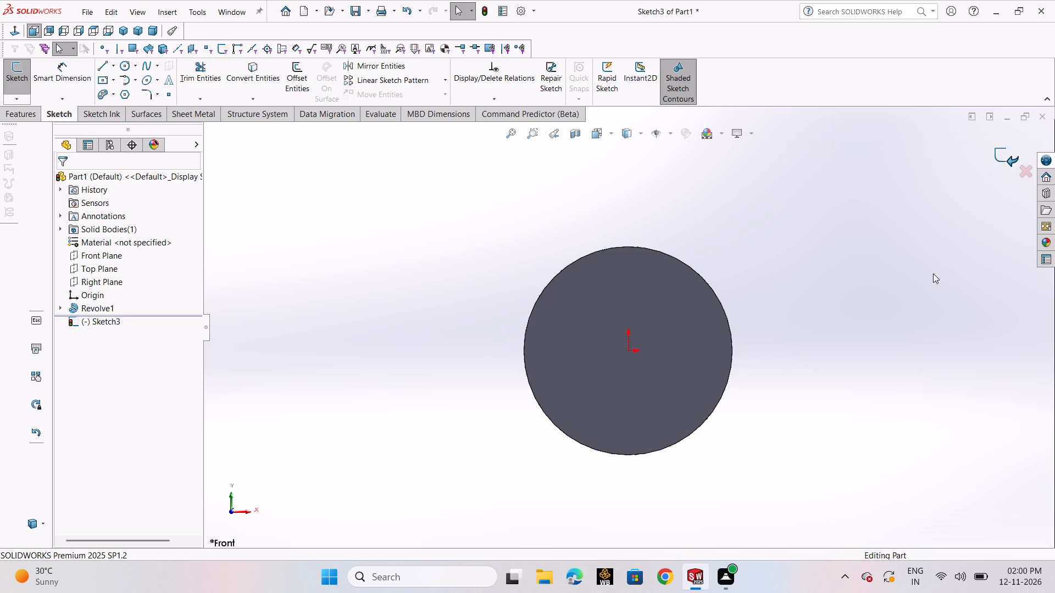
Reopen the revolve's profile sketch for editing.
{"action": "scroll", "coordinate": [921, 285], "scroll_direction": "up", "scroll_amount": 1}
{"action": "middle_click_drag", "start_coordinate": [920, 285], "coordinate": [803, 349]}
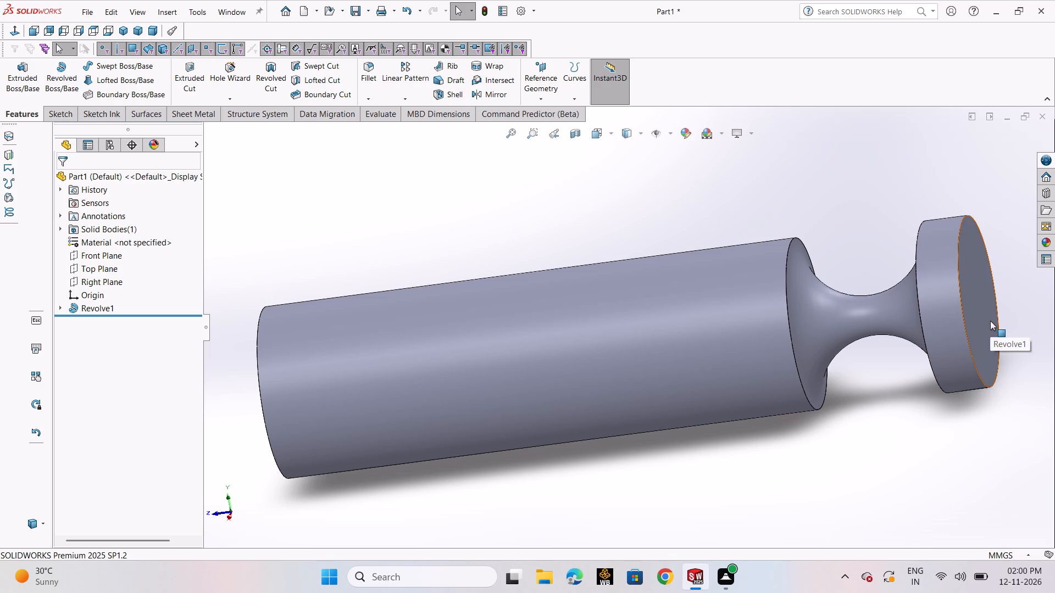
{"action": "scroll", "coordinate": [937, 366], "scroll_direction": "up", "scroll_amount": 1}
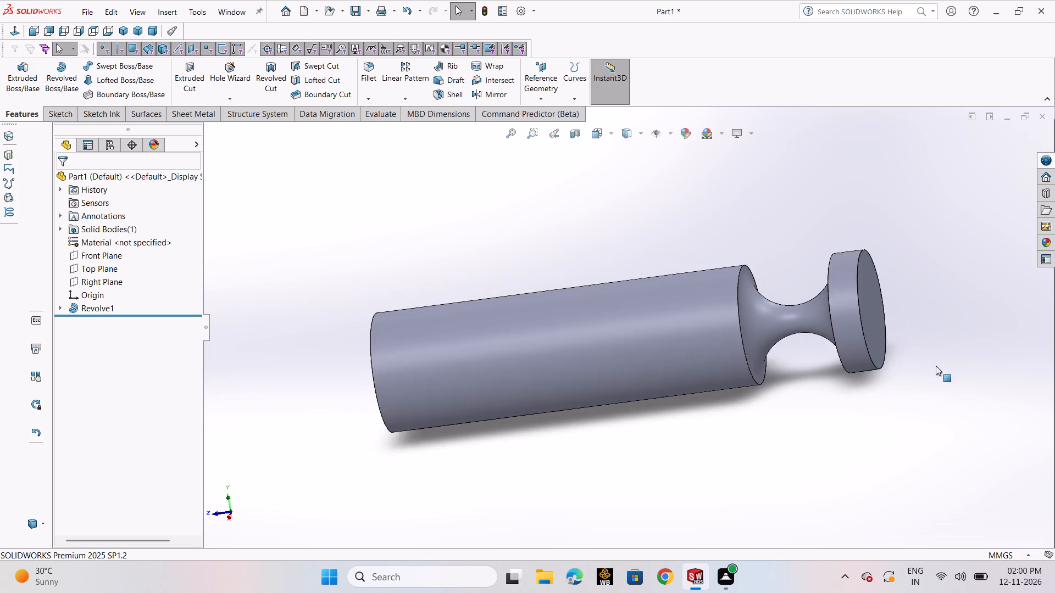
{"action": "scroll", "coordinate": [936, 366], "scroll_direction": "up", "scroll_amount": 2}
{"action": "middle_click_drag", "start_coordinate": [842, 379], "coordinate": [812, 409]}
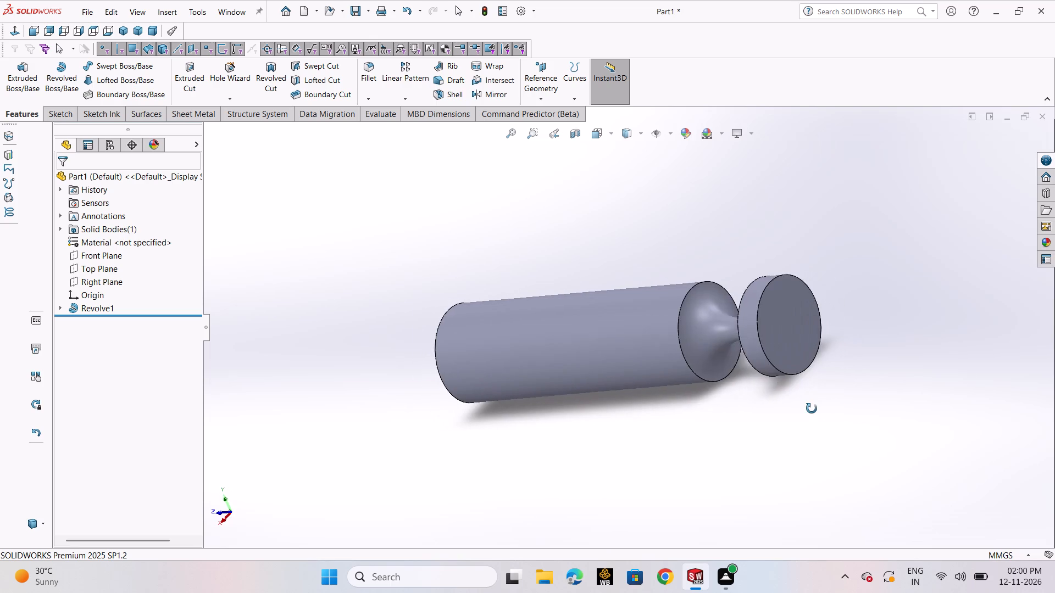
{"action": "middle_click_drag", "start_coordinate": [812, 409], "coordinate": [867, 398]}
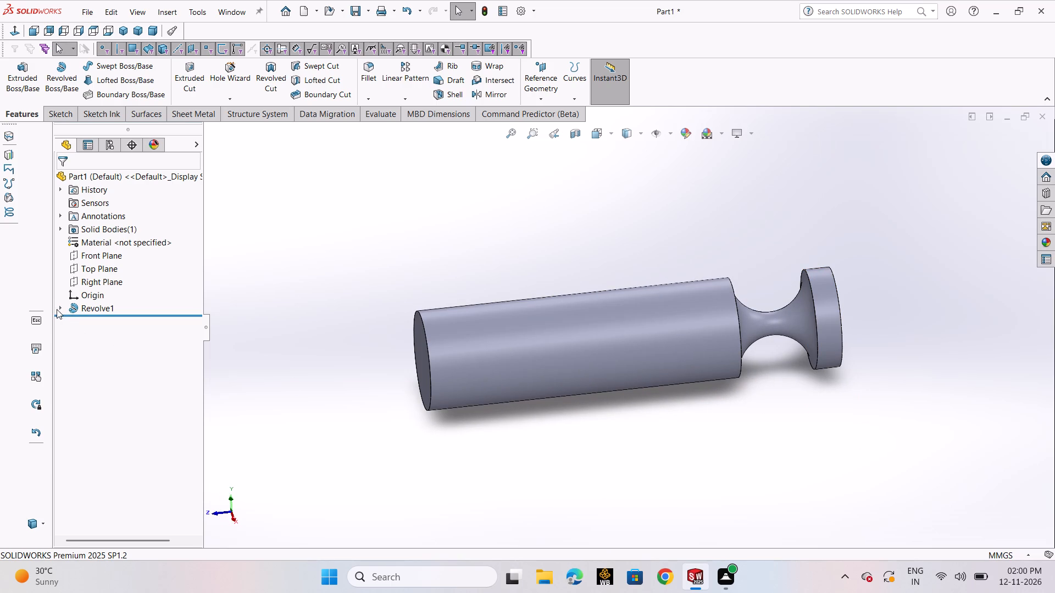
{"action": "left_click", "coordinate": [58, 309]}
{"action": "left_click", "coordinate": [96, 322]}
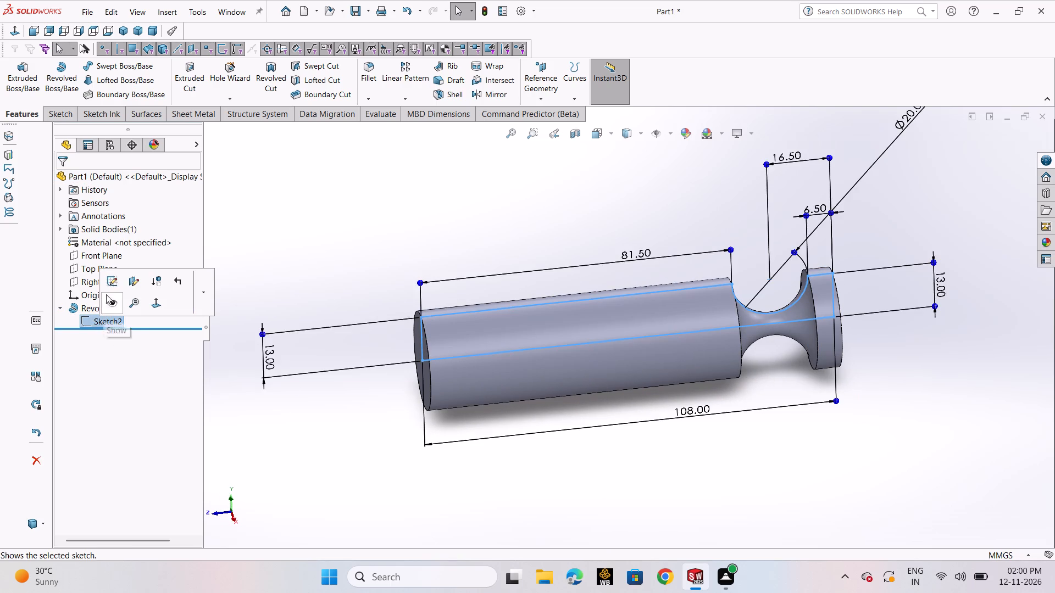
{"action": "left_click", "coordinate": [110, 283]}
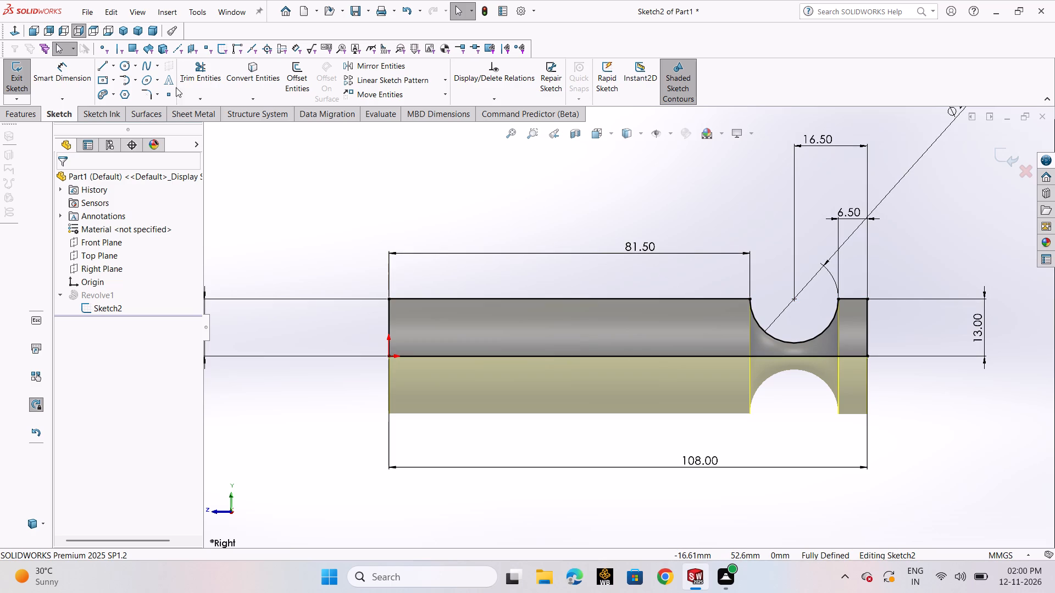
Set up a 1.5 mm sketch fillet at the corner where the long top edge meets the notch arc.
{"action": "left_click", "coordinate": [156, 92]}
{"action": "left_click", "coordinate": [154, 107]}
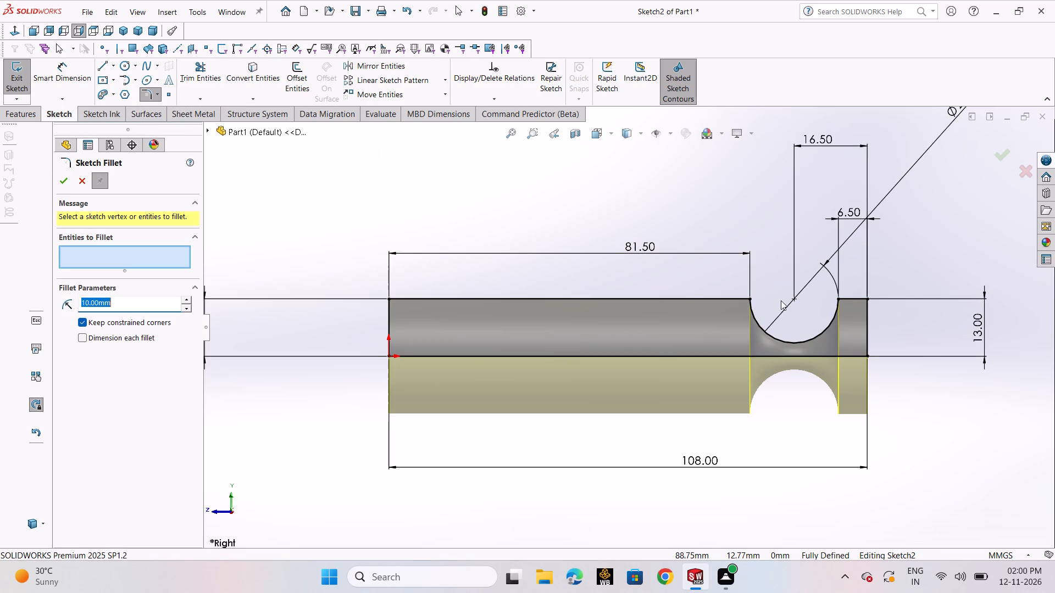
{"action": "scroll", "coordinate": [766, 301], "scroll_direction": "down", "scroll_amount": 2}
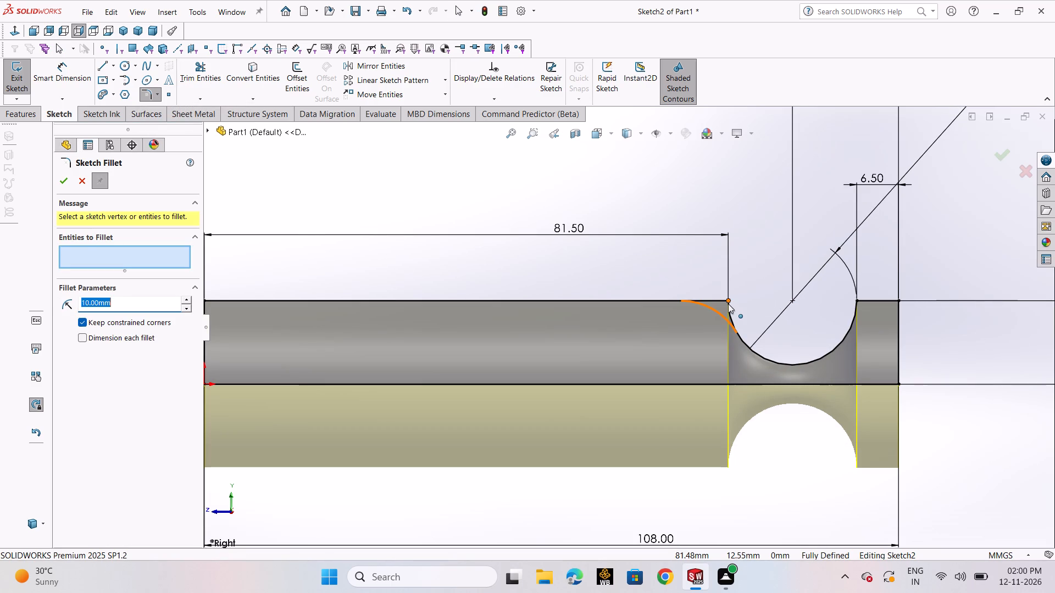
{"action": "left_click", "coordinate": [728, 304]}
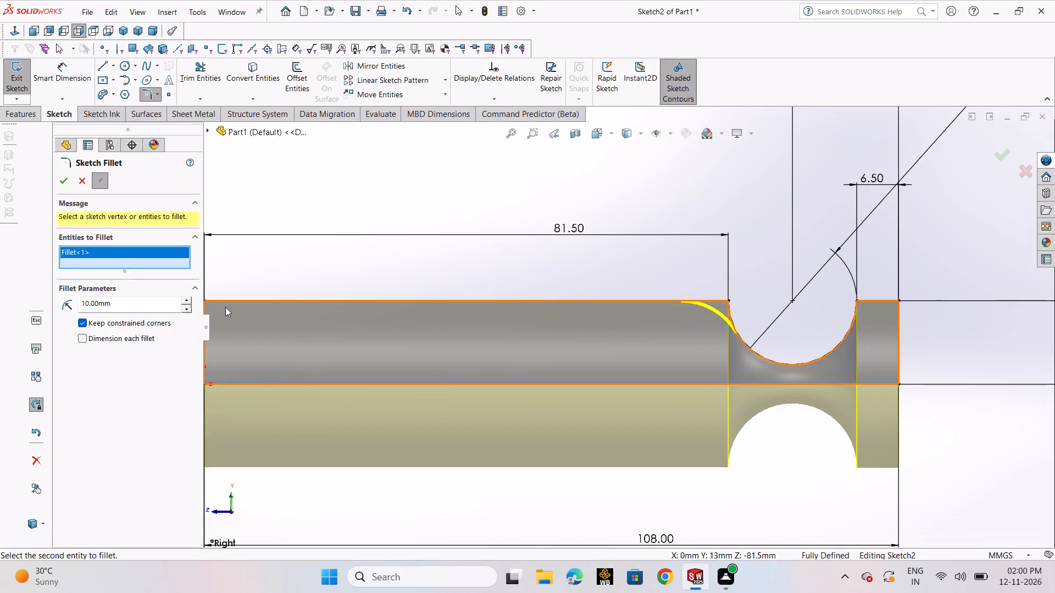
{"action": "double_click", "coordinate": [158, 306]}
{"action": "type", "text": "1.5"}
{"action": "key", "text": "Return"}
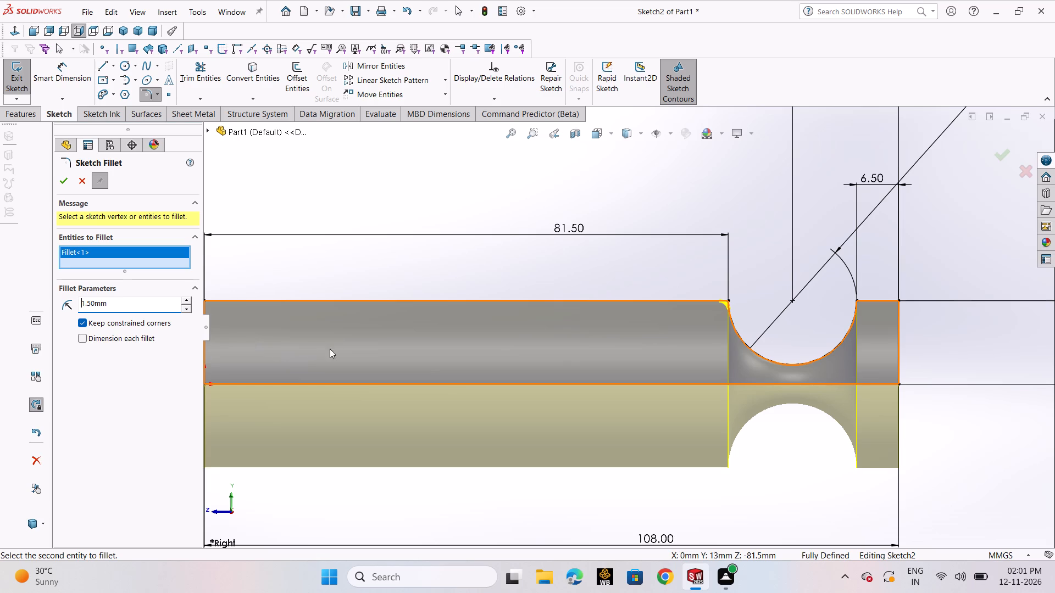
Try to include the notch's other corner at the same 1.5 mm radius, and apply the sketch fillet.
{"action": "left_click", "coordinate": [857, 300]}
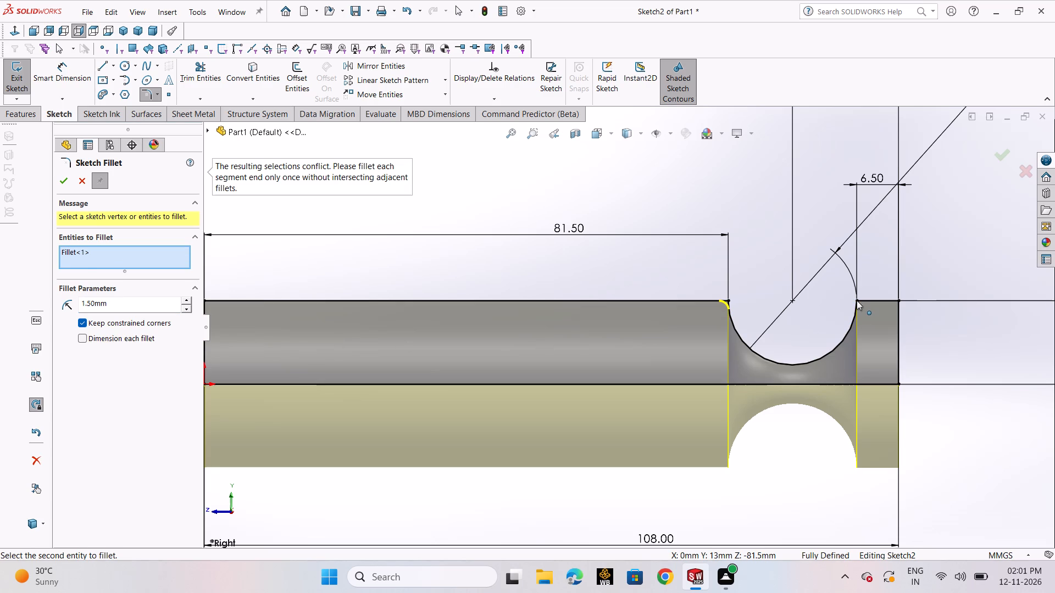
{"action": "scroll", "coordinate": [864, 312], "scroll_direction": "down", "scroll_amount": 3}
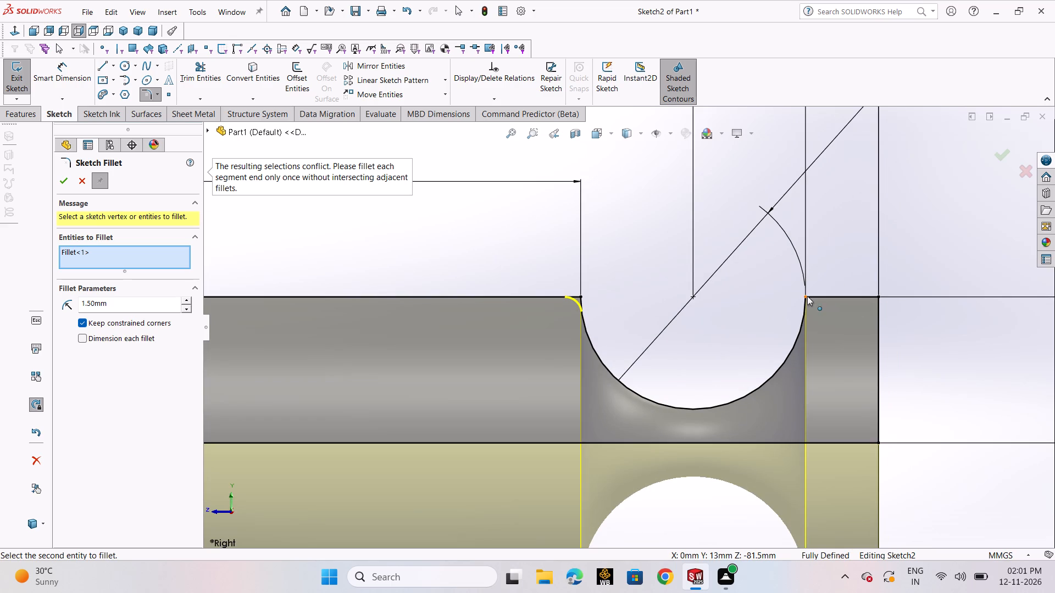
{"action": "left_click", "coordinate": [813, 296]}
{"action": "left_click", "coordinate": [806, 305]}
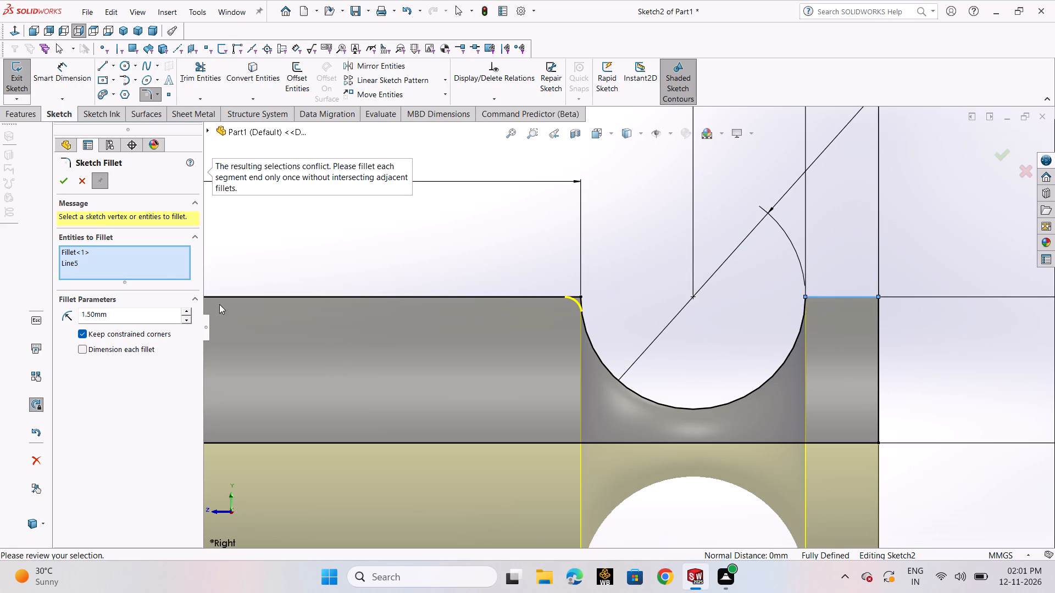
{"action": "left_click", "coordinate": [59, 186]}
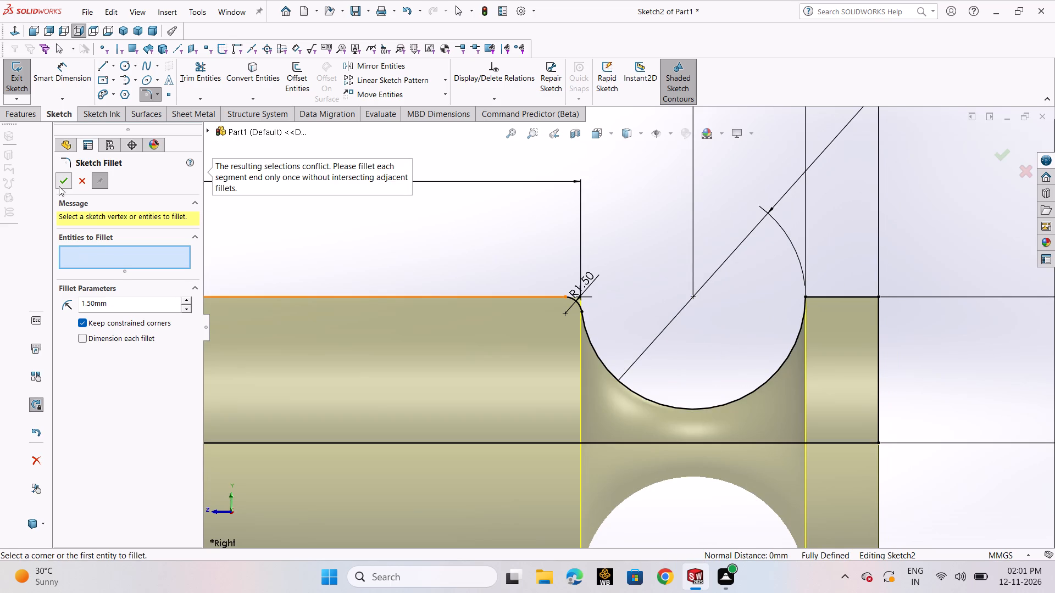
{"action": "left_click", "coordinate": [407, 242]}
{"action": "scroll", "coordinate": [746, 332], "scroll_direction": "up", "scroll_amount": 1}
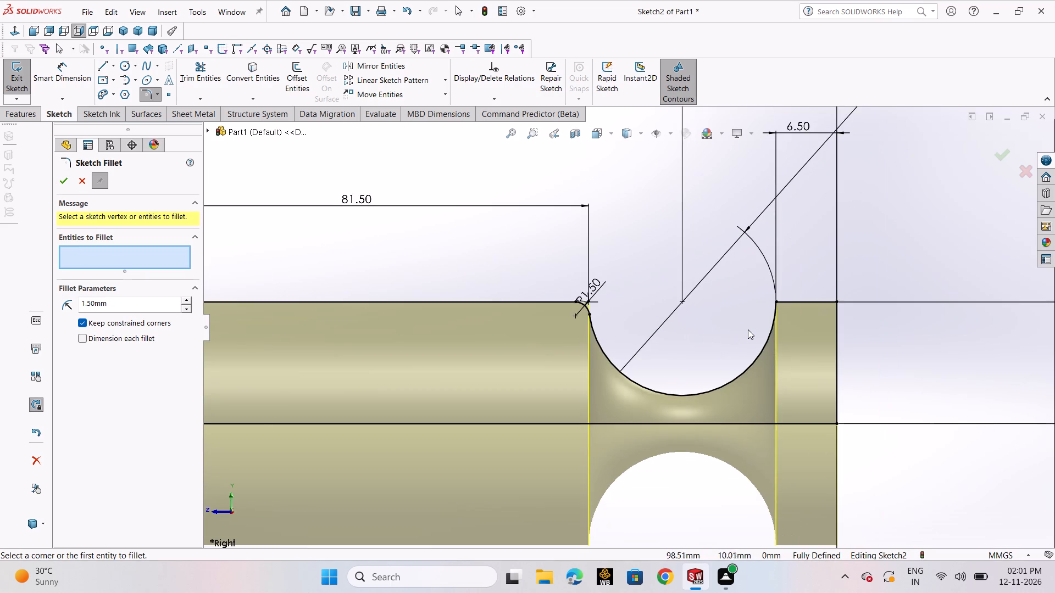
{"action": "left_click", "coordinate": [59, 182]}
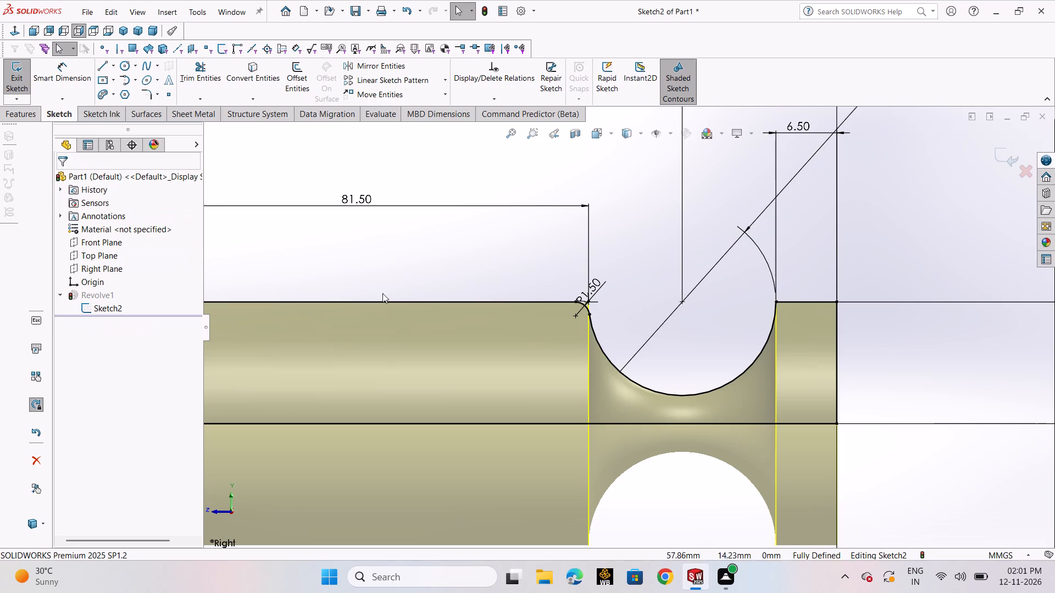
Delete the notch arc together with its associated dimensions.
{"action": "scroll", "coordinate": [543, 311], "scroll_direction": "up", "scroll_amount": 5}
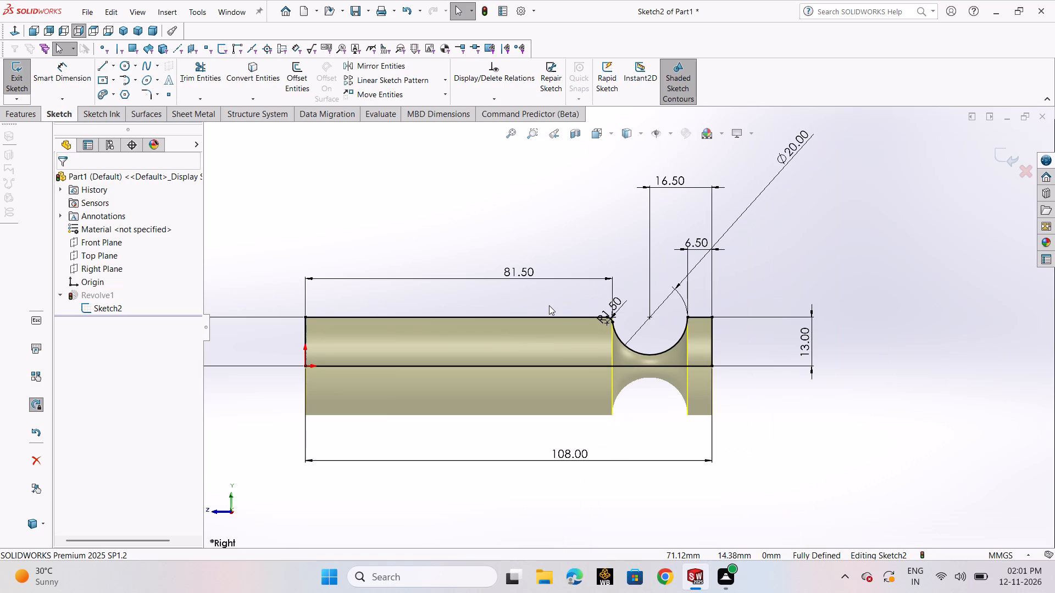
{"action": "scroll", "coordinate": [694, 354], "scroll_direction": "down", "scroll_amount": 2}
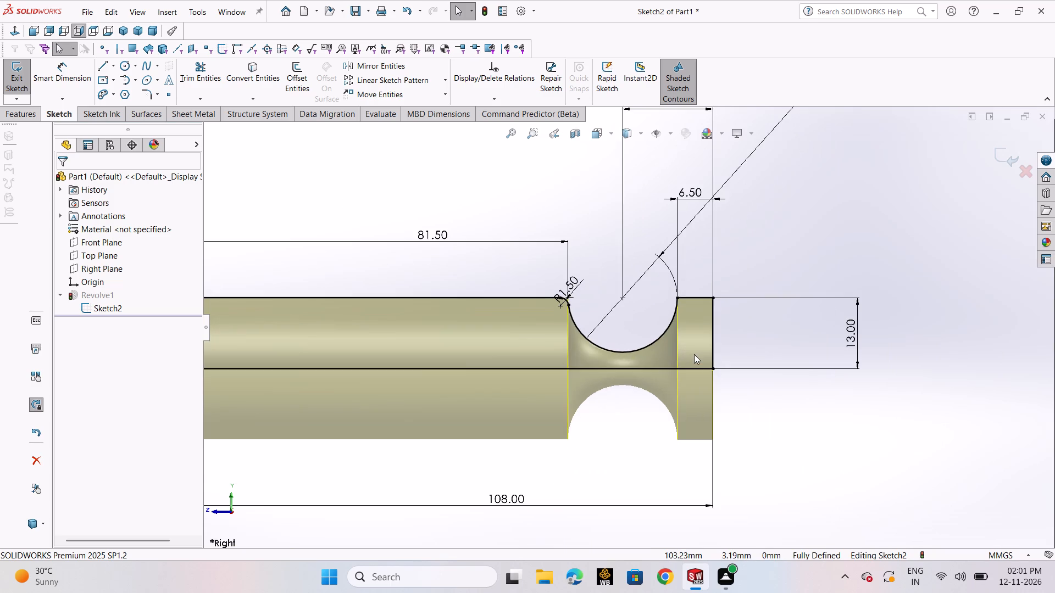
{"action": "scroll", "coordinate": [590, 319], "scroll_direction": "down", "scroll_amount": 3}
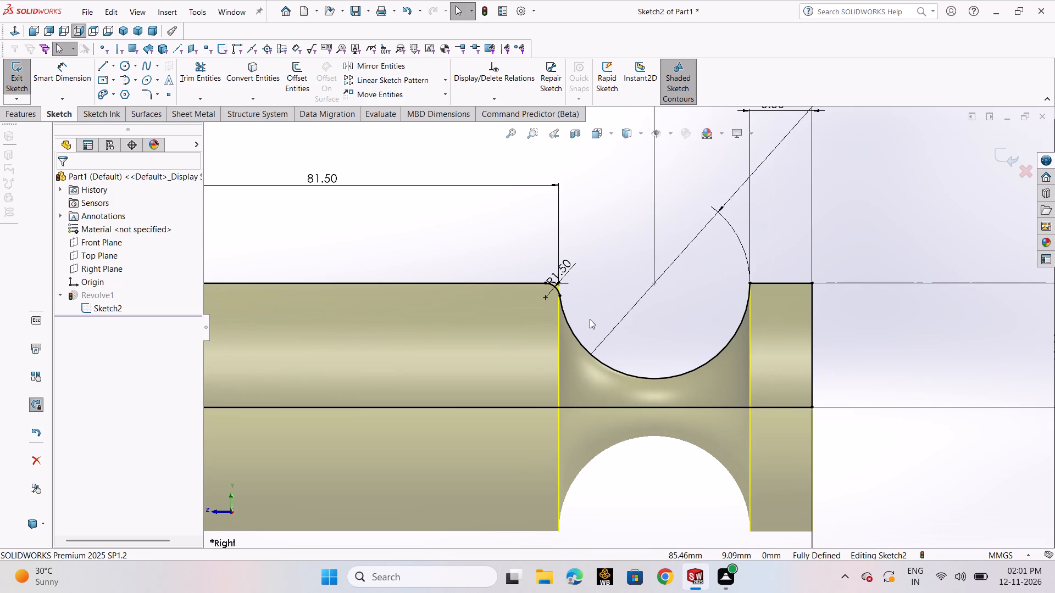
{"action": "scroll", "coordinate": [590, 319], "scroll_direction": "up", "scroll_amount": 4}
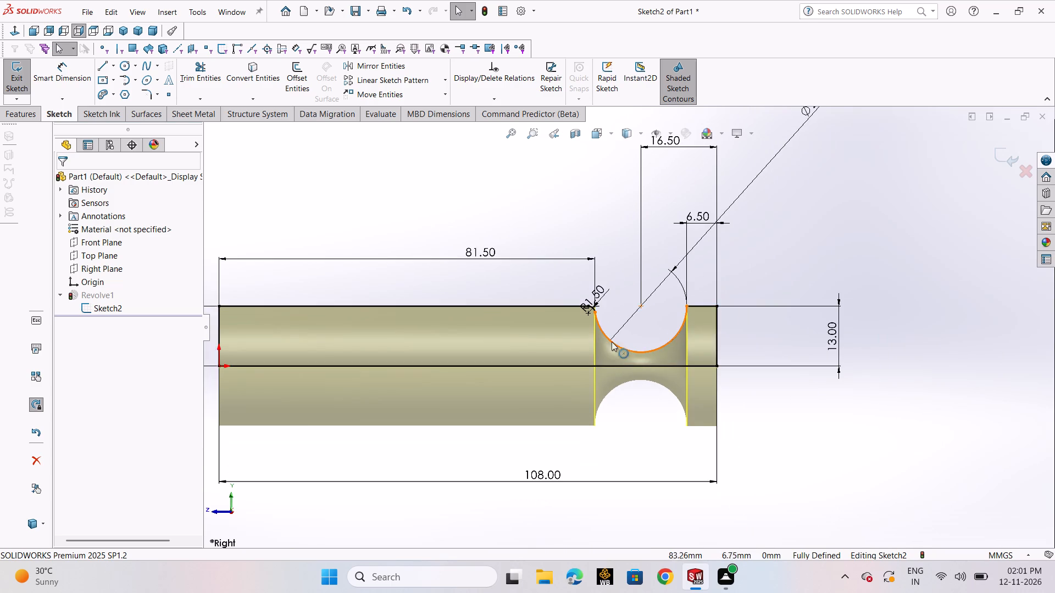
{"action": "left_click", "coordinate": [648, 353]}
{"action": "key", "text": "Delete"}
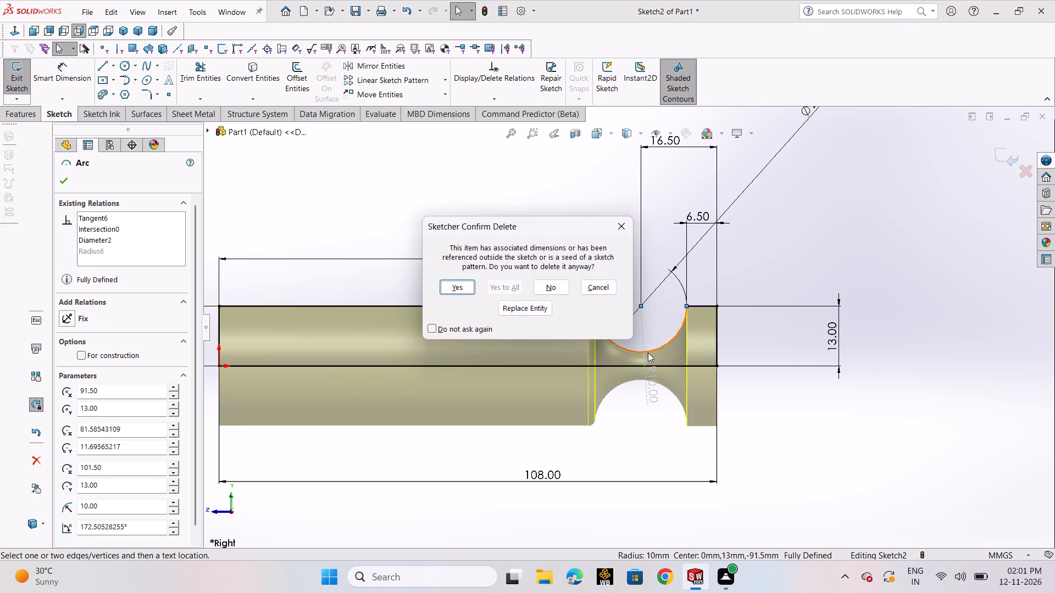
{"action": "left_click", "coordinate": [460, 293]}
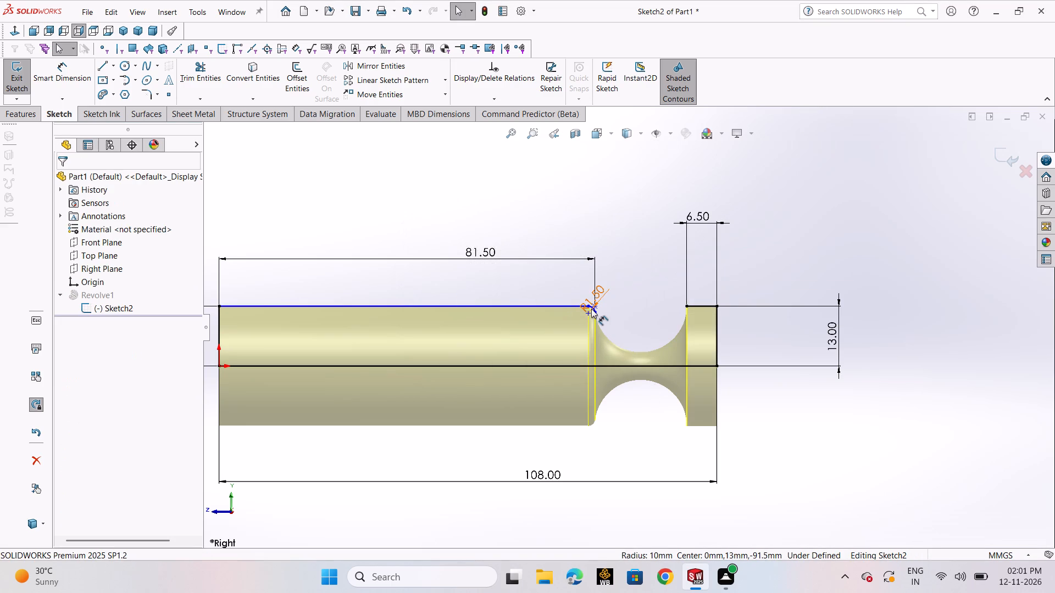
Undo the notch arc deletion, the sketch fillet edits and the revolve, leaving only the unfilleted profile sketch.
{"action": "key", "text": "ctrl+z"}
{"action": "key", "text": "ctrl+z"}
{"action": "key", "text": "ctrl+z"}
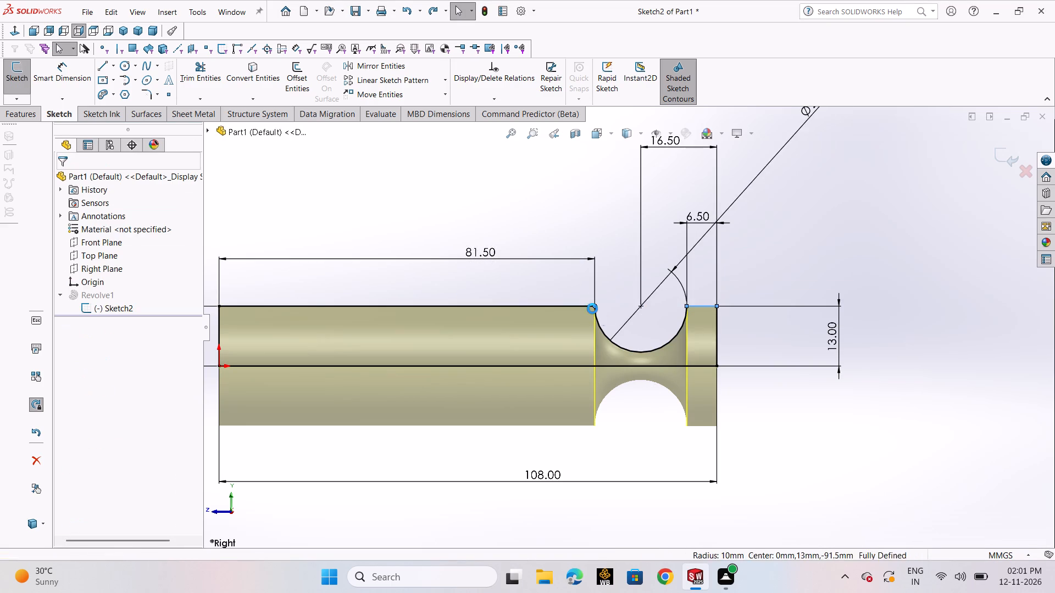
{"action": "key", "text": "ctrl+z"}
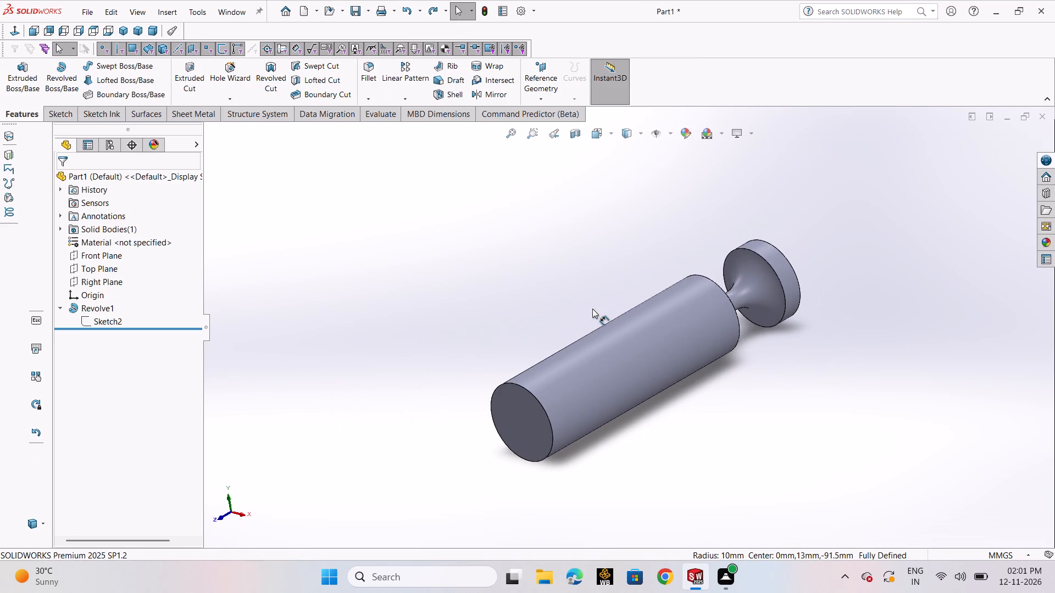
{"action": "middle_click_drag", "start_coordinate": [751, 336], "coordinate": [688, 384], "text": "ctrl"}
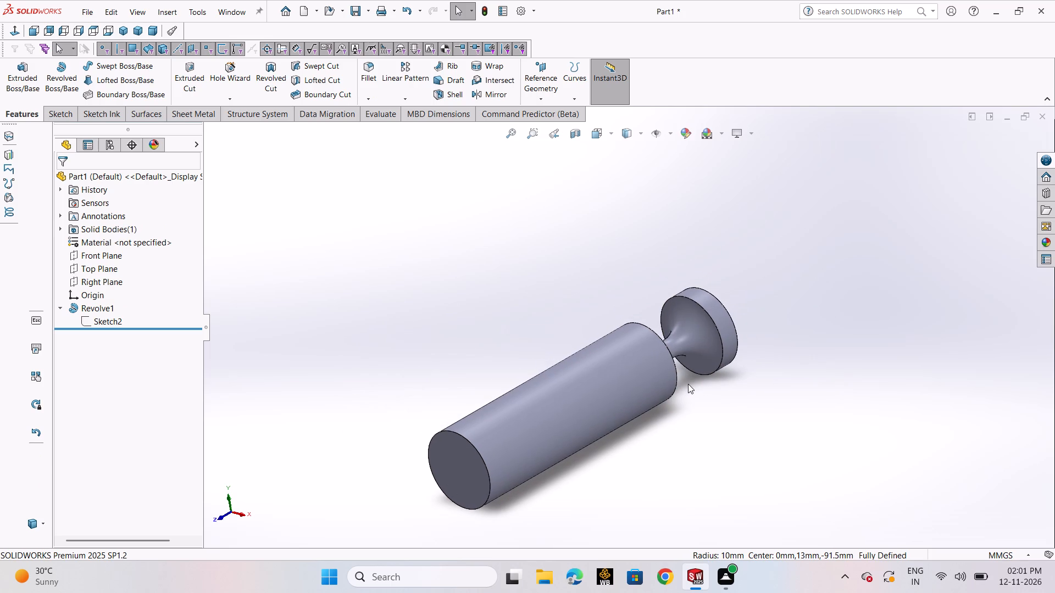
{"action": "key", "text": "ctrl+z"}
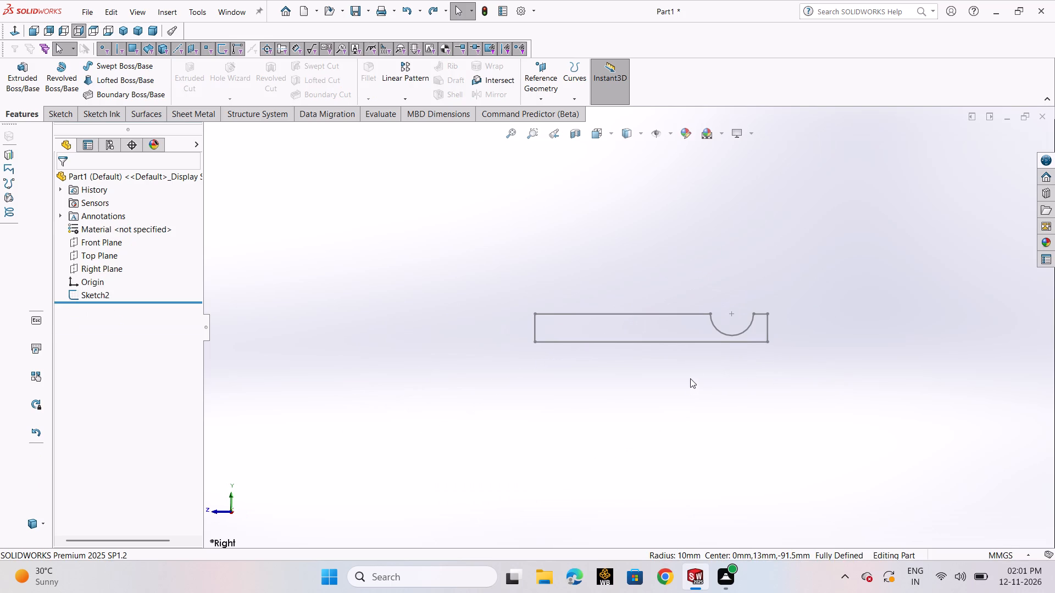
Reopen the notched profile sketch for editing.
{"action": "scroll", "coordinate": [734, 319], "scroll_direction": "down", "scroll_amount": 2}
{"action": "double_click", "coordinate": [734, 354]}
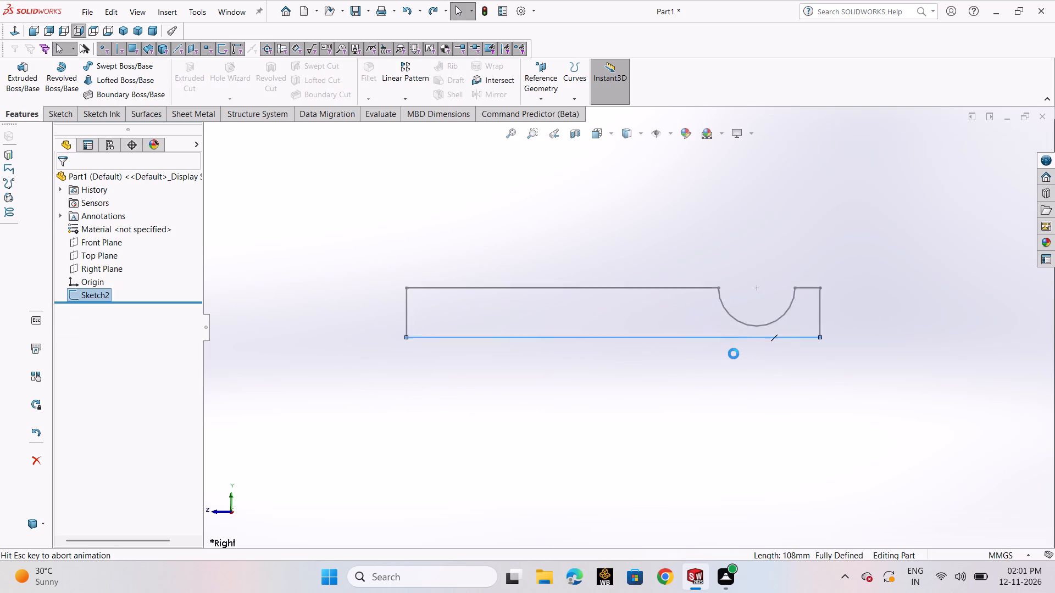
{"action": "scroll", "coordinate": [778, 318], "scroll_direction": "down", "scroll_amount": 3}
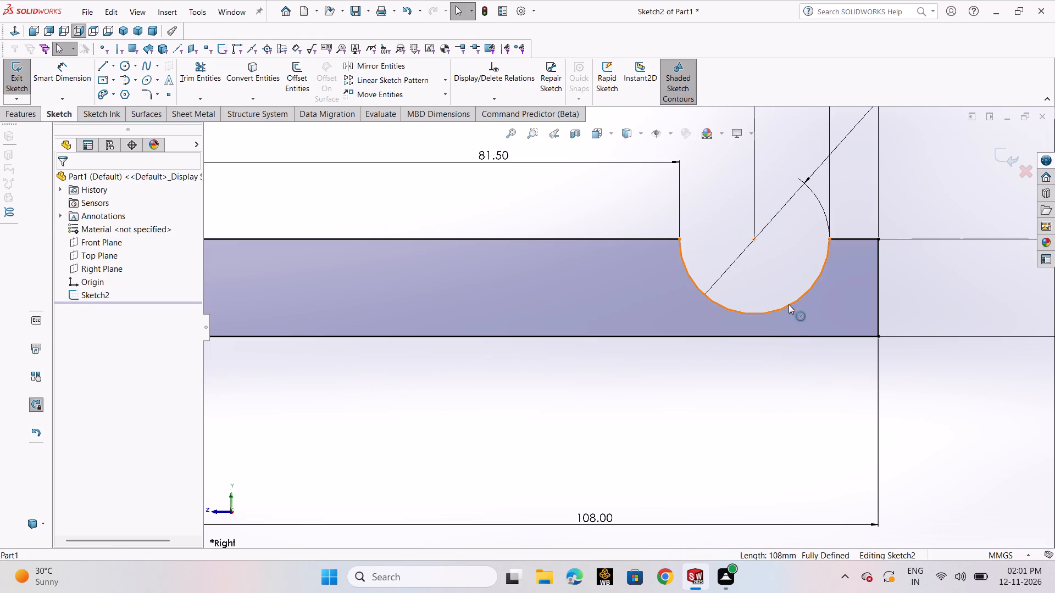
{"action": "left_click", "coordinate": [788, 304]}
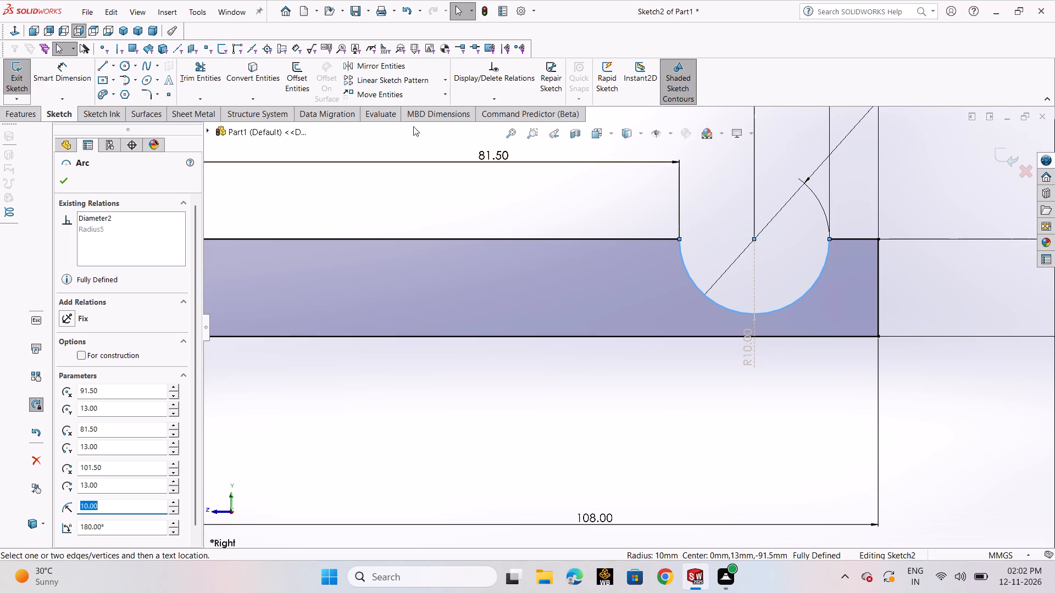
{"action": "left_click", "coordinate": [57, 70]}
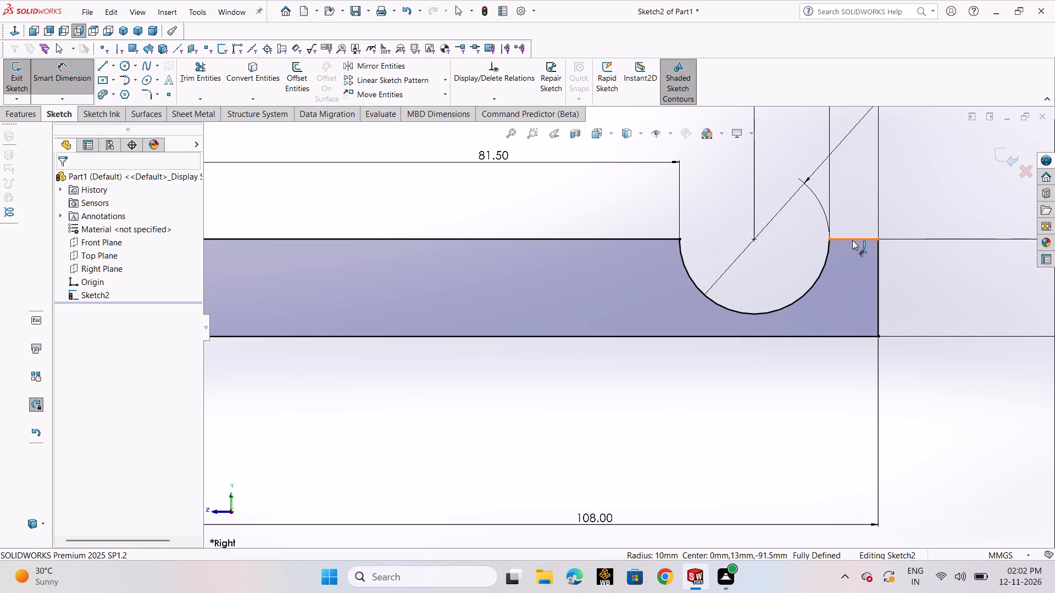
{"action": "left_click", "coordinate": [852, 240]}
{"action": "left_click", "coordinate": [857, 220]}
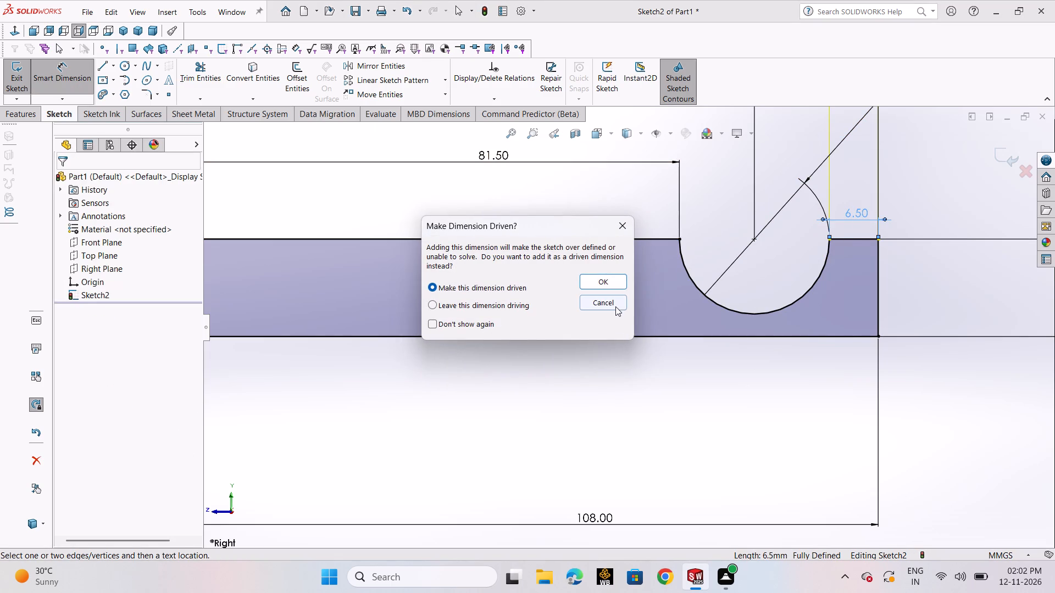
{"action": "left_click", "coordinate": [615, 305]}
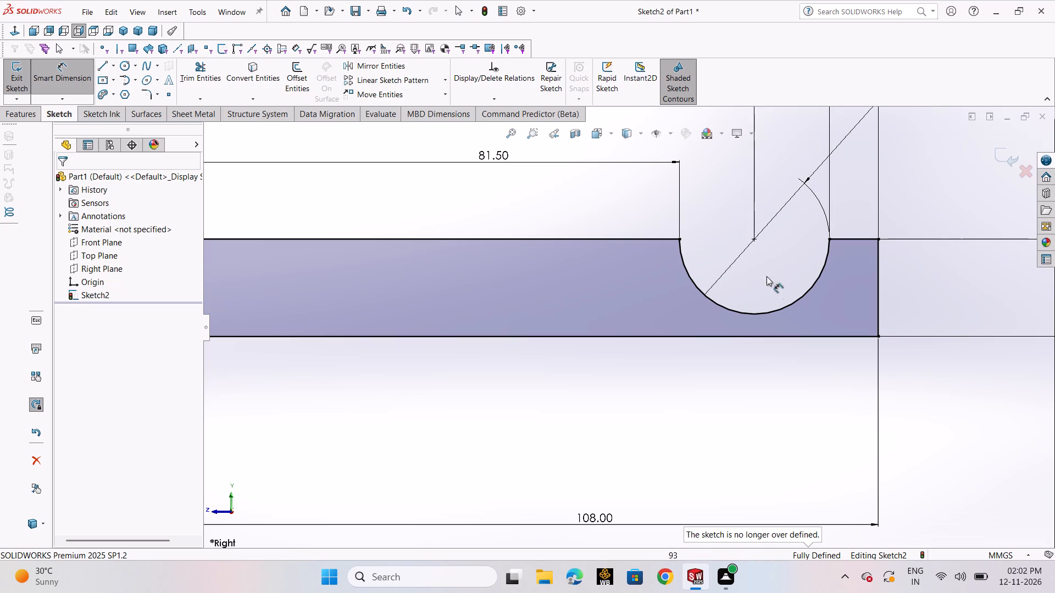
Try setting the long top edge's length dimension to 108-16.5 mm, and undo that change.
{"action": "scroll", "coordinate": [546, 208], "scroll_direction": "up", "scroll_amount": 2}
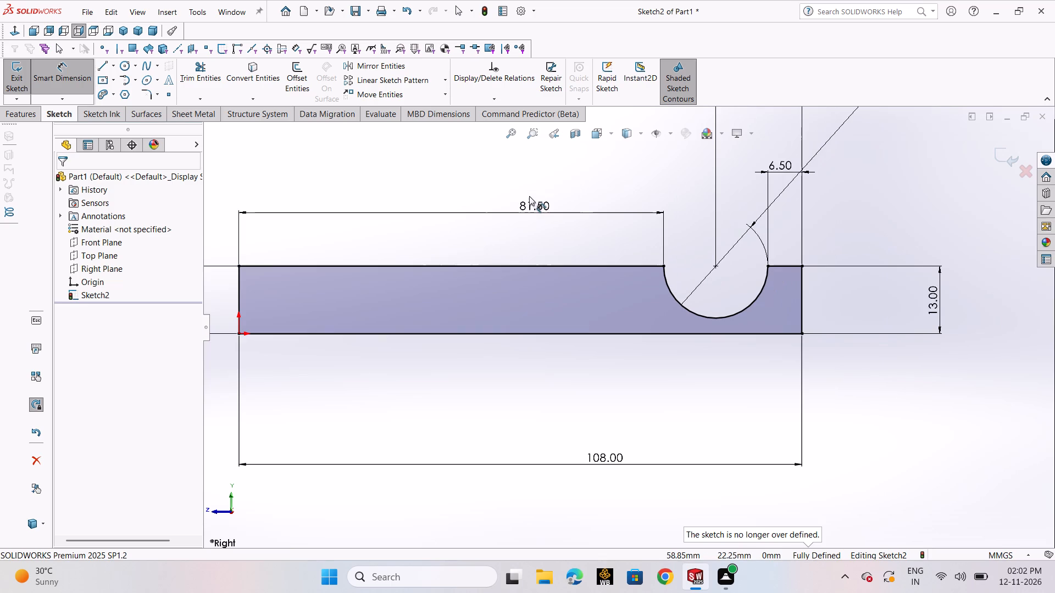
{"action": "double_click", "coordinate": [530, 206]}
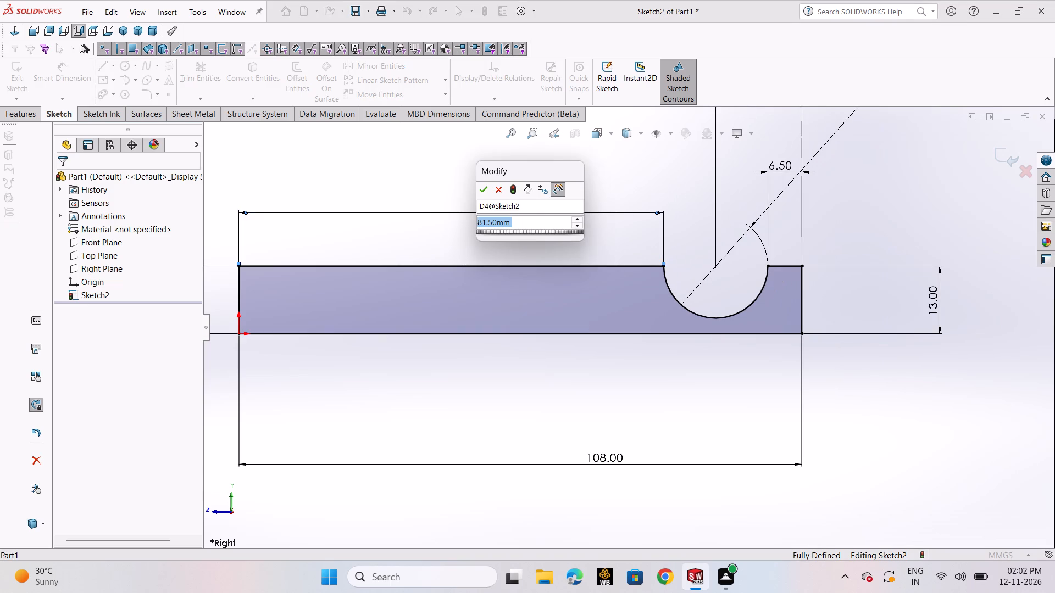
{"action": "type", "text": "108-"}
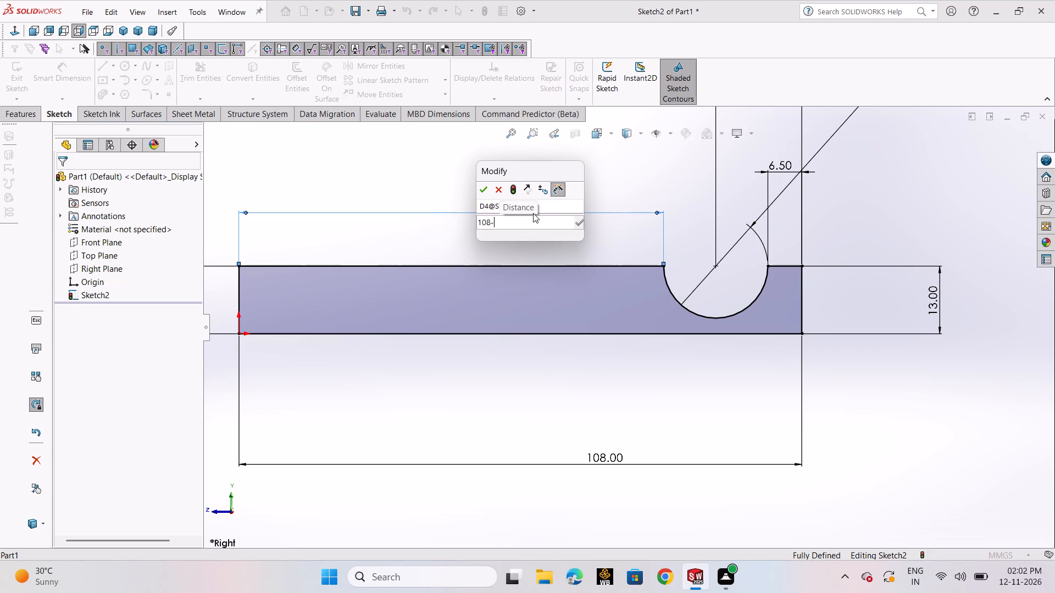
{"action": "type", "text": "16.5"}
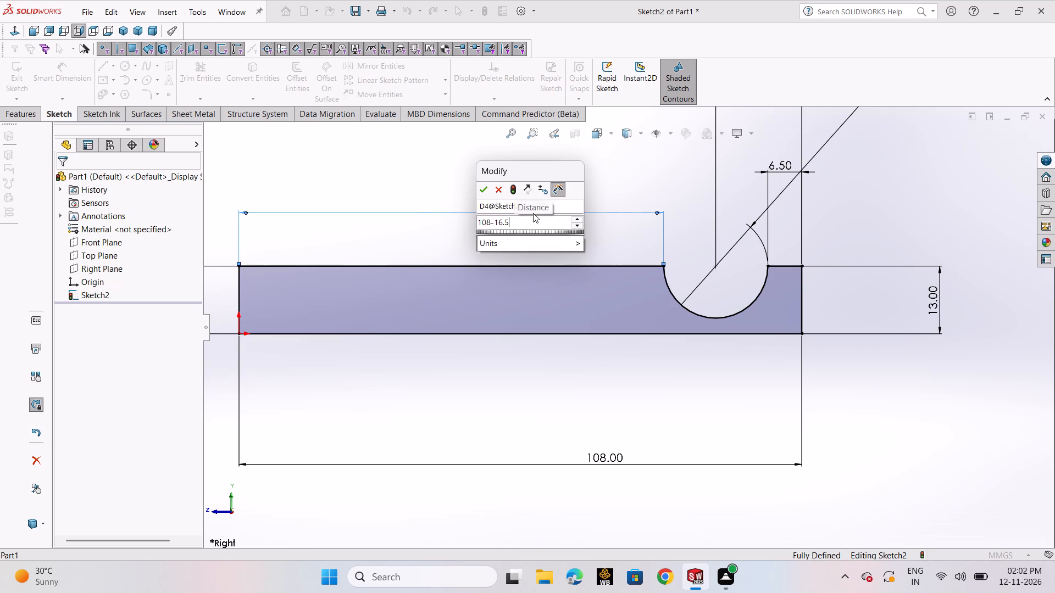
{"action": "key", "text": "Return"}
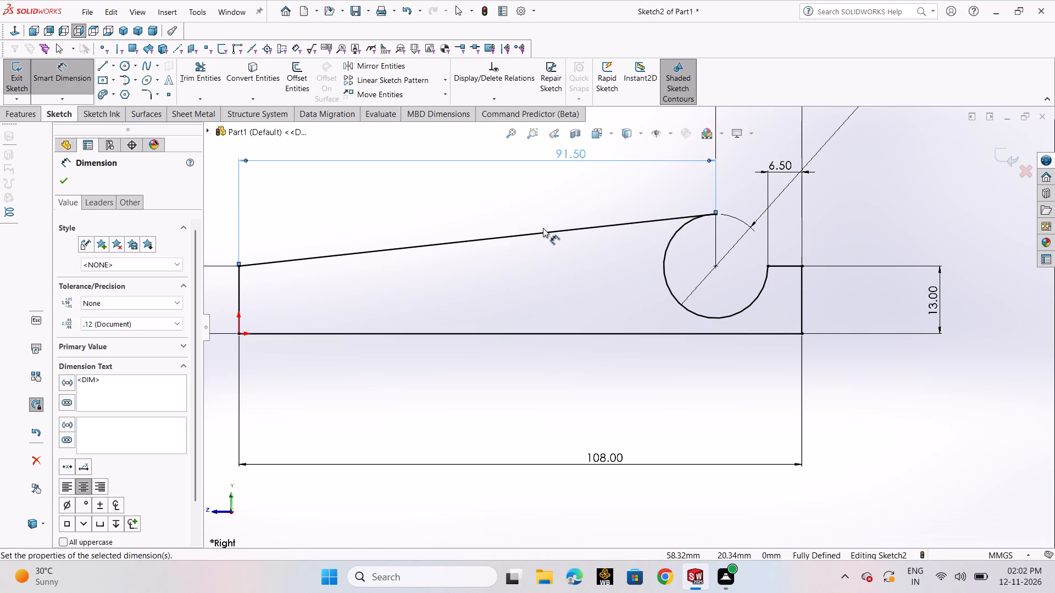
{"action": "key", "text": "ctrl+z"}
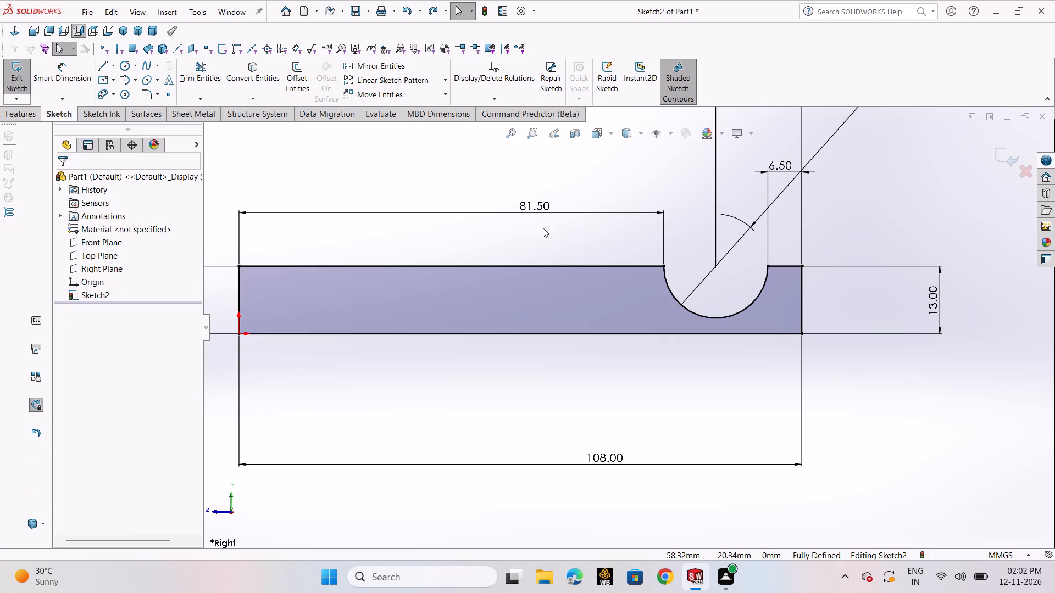
Delete the semicircular notch arc from the profile together with its associated dimensions.
{"action": "left_click", "coordinate": [671, 294]}
{"action": "key", "text": "Delete"}
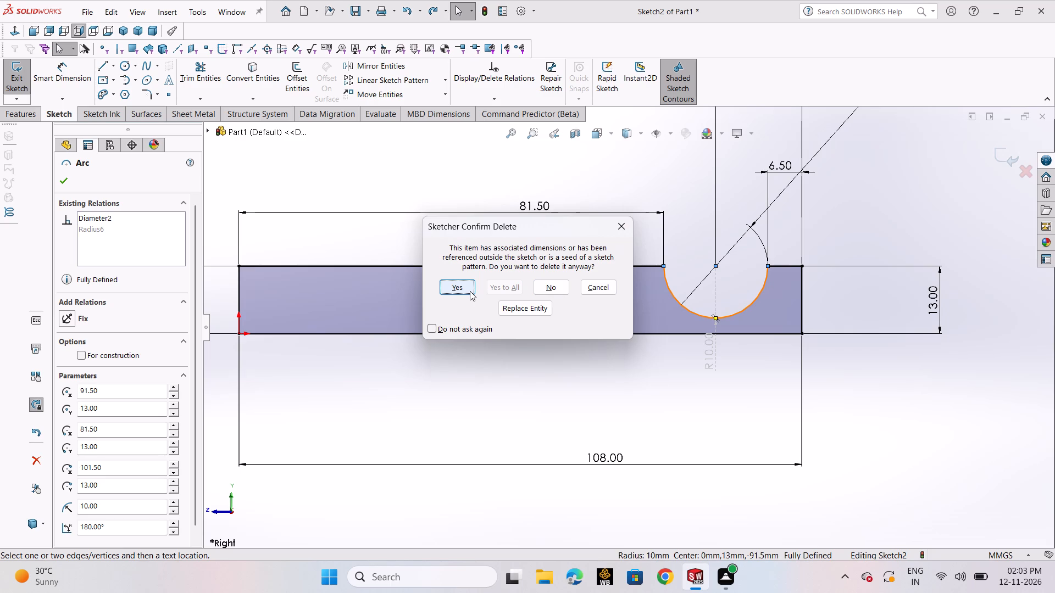
{"action": "left_click", "coordinate": [470, 291]}
Place a sketch point over the open notch gap, about 90.9 mm along the profile and 15.8 mm above the bottom line.
{"action": "scroll", "coordinate": [844, 253], "scroll_direction": "up", "scroll_amount": 1}
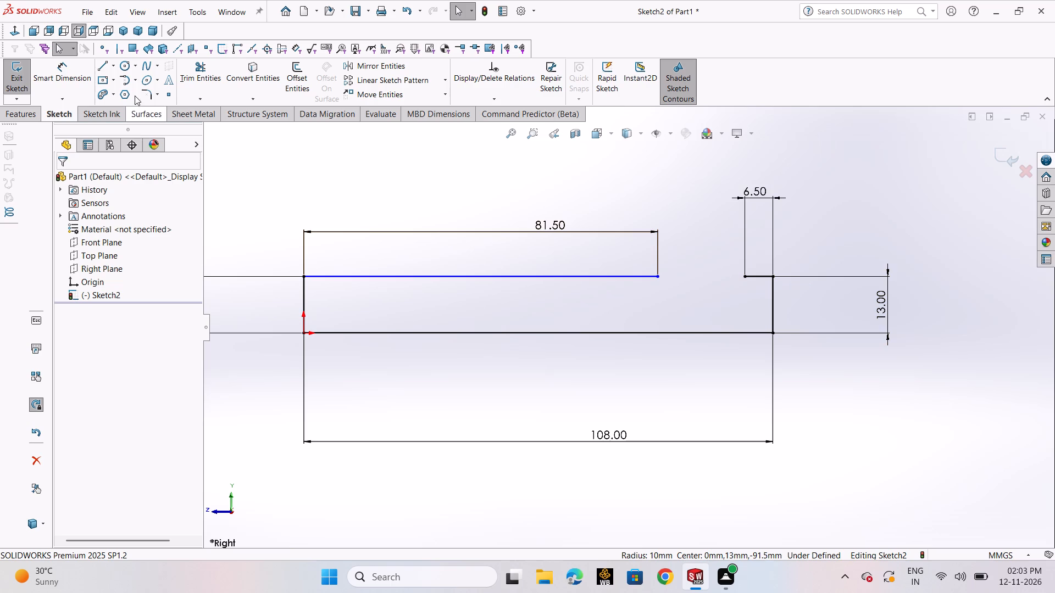
{"action": "left_click", "coordinate": [115, 69]}
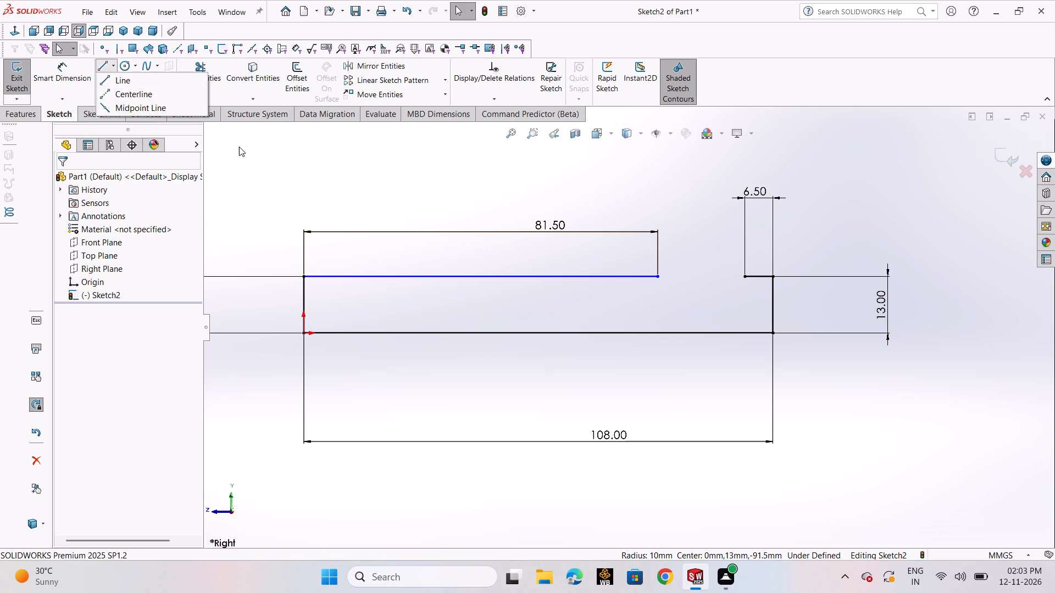
{"action": "left_click", "coordinate": [253, 175]}
{"action": "left_click", "coordinate": [173, 97]}
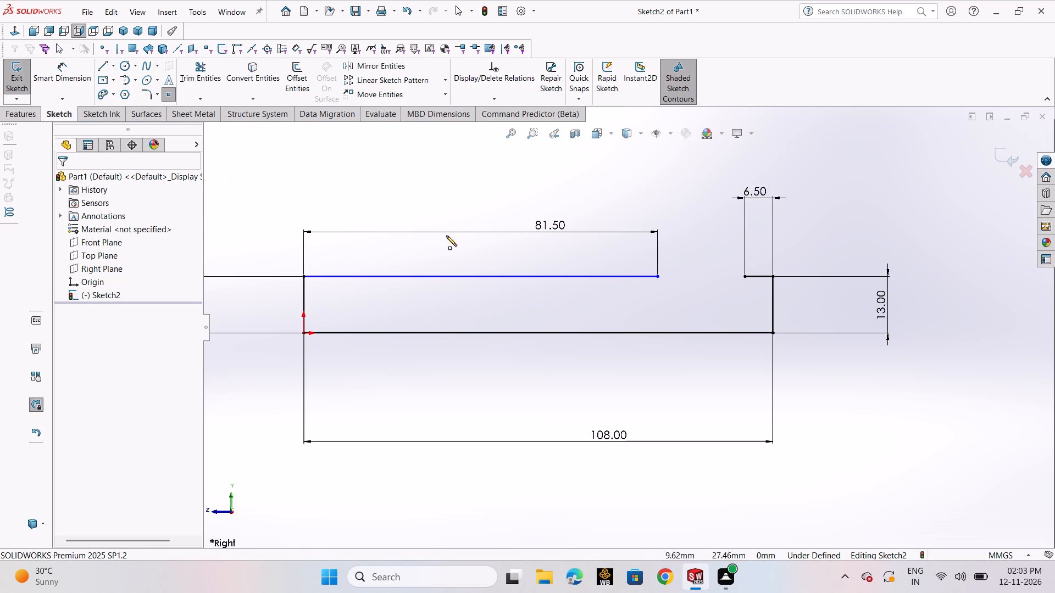
{"action": "left_click", "coordinate": [698, 264]}
{"action": "right_click", "coordinate": [698, 264]}
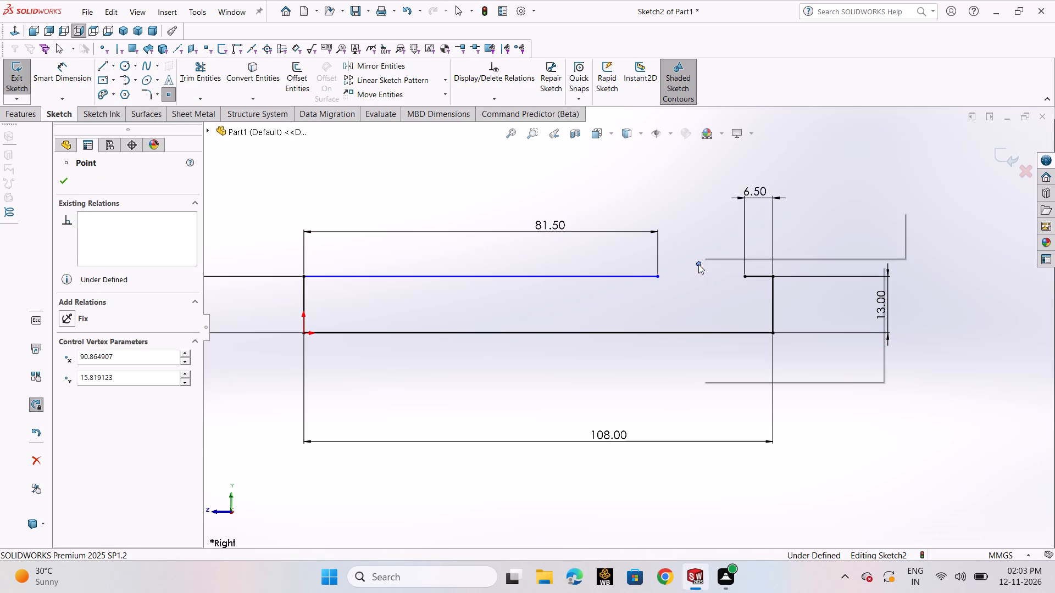
{"action": "left_click", "coordinate": [716, 270]}
Dimension the sketch point's height above the long bottom line as 32/2, giving 16 mm.
{"action": "left_click", "coordinate": [58, 58]}
{"action": "left_click", "coordinate": [70, 72]}
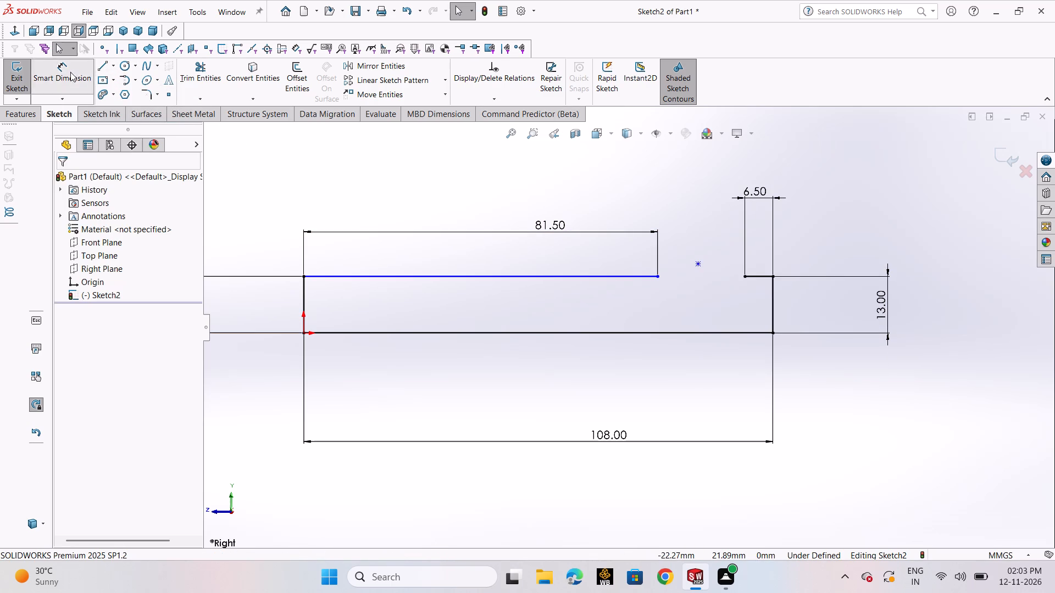
{"action": "left_click", "coordinate": [696, 262]}
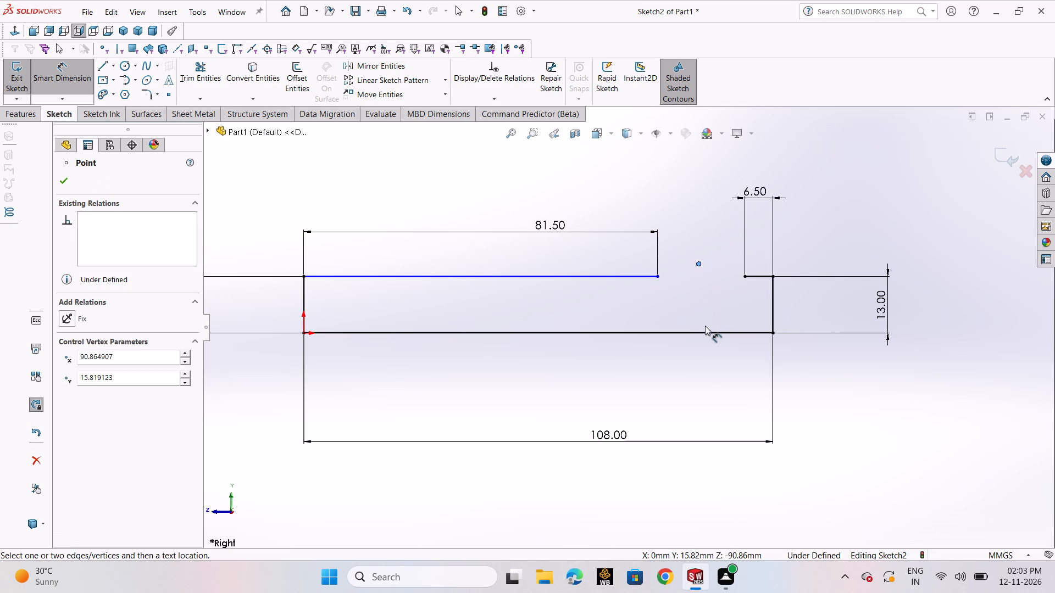
{"action": "left_click", "coordinate": [708, 331]}
{"action": "left_click", "coordinate": [944, 291]}
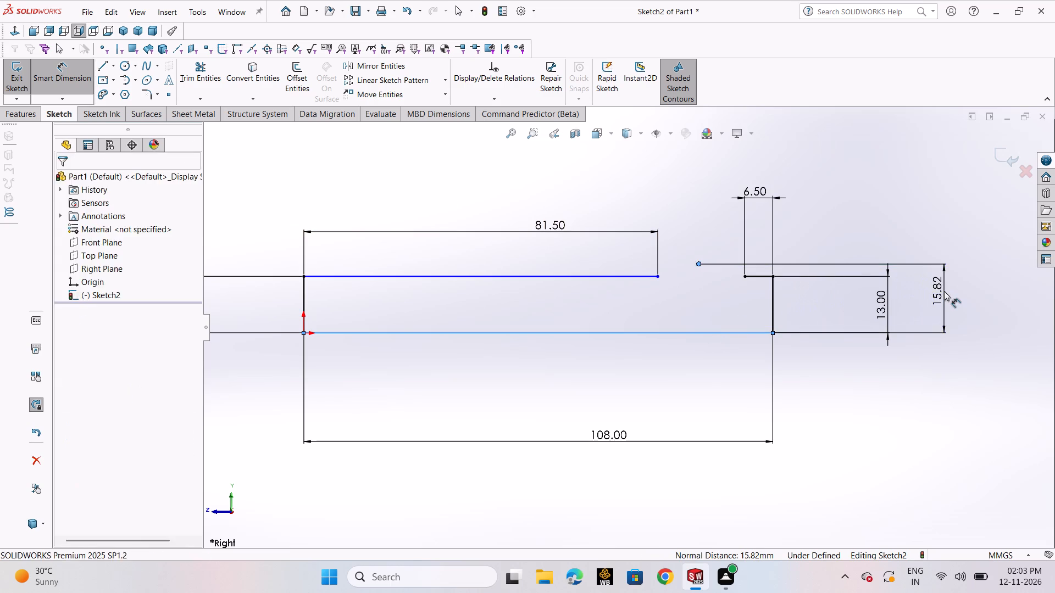
{"action": "type", "text": "32/2"}
{"action": "key", "text": "Return"}
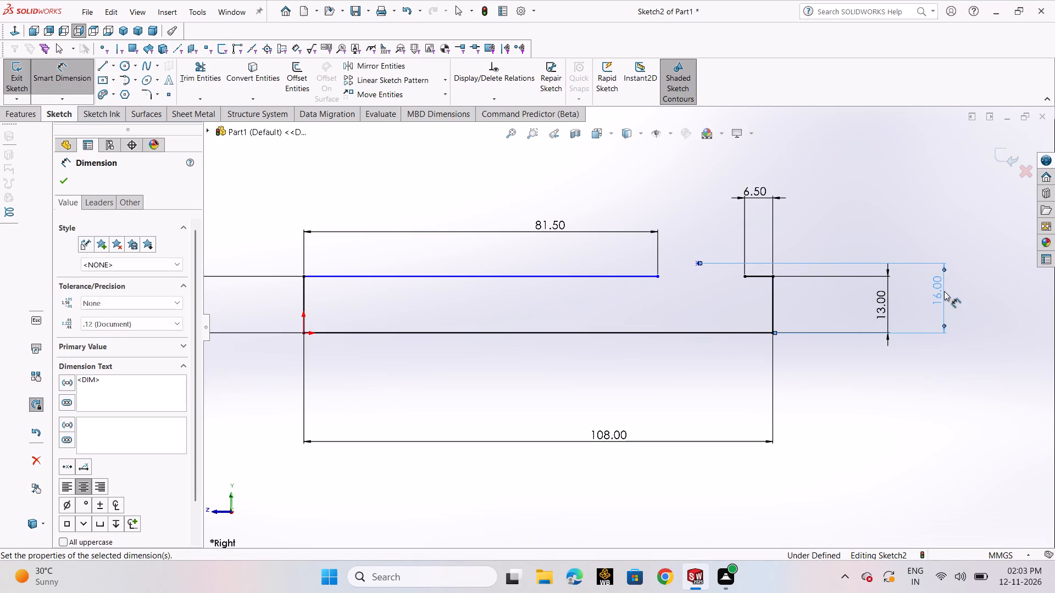
{"action": "left_click", "coordinate": [63, 184]}
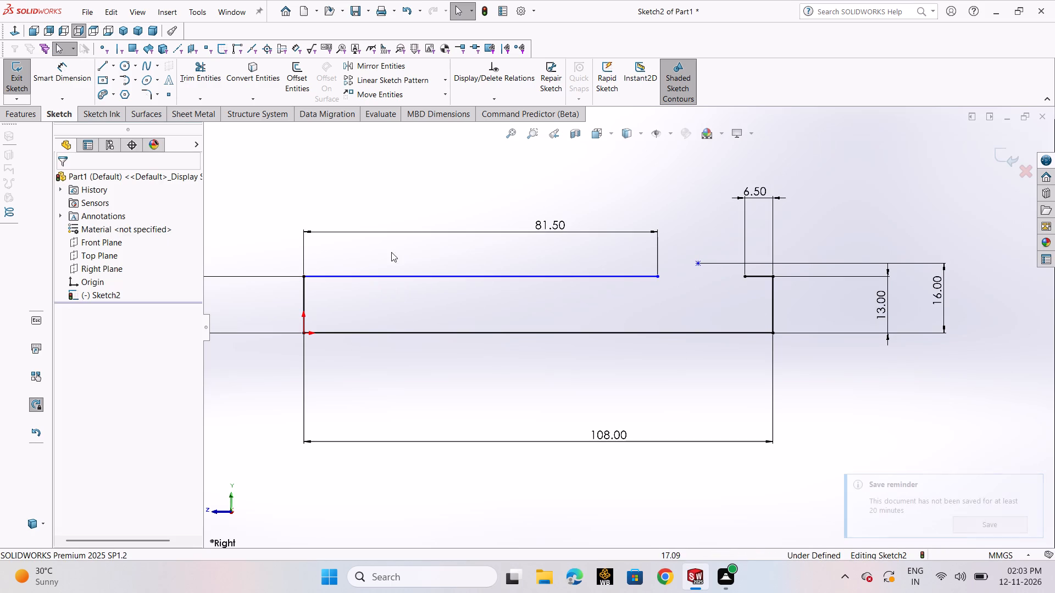
Set the long top edge's length dimension to 108-16.5, giving 91.5 mm.
{"action": "double_click", "coordinate": [536, 224]}
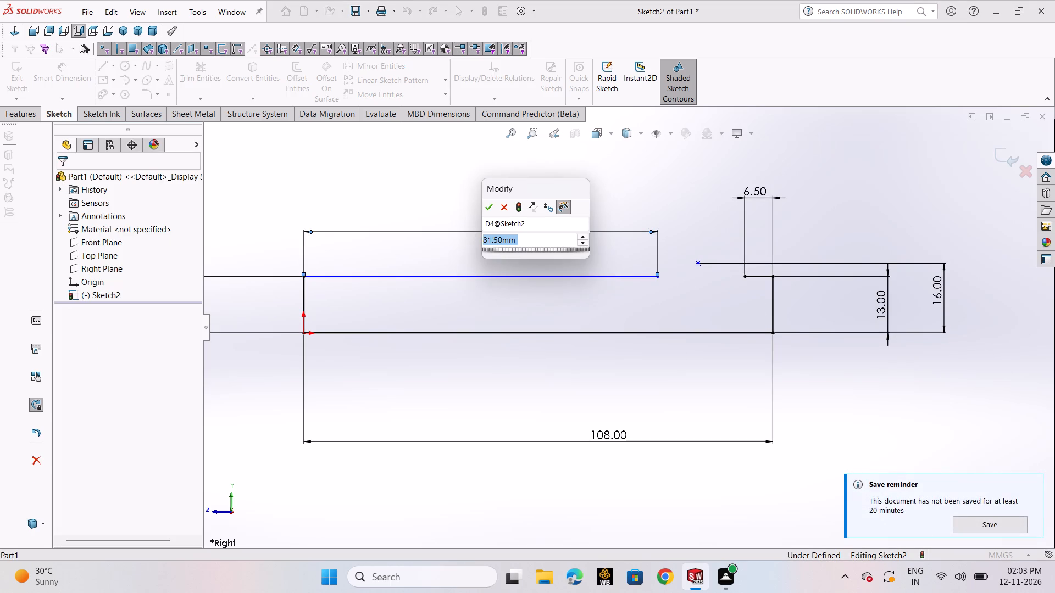
{"action": "type", "text": "108"}
{"action": "key", "text": "minus"}
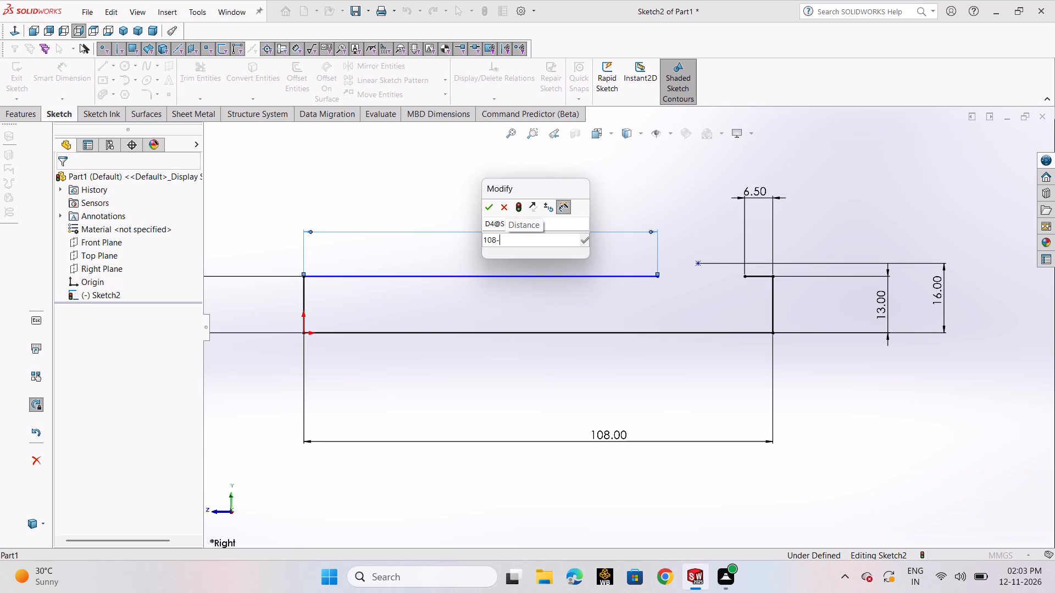
{"action": "type", "text": "16.5"}
{"action": "key", "text": "Return"}
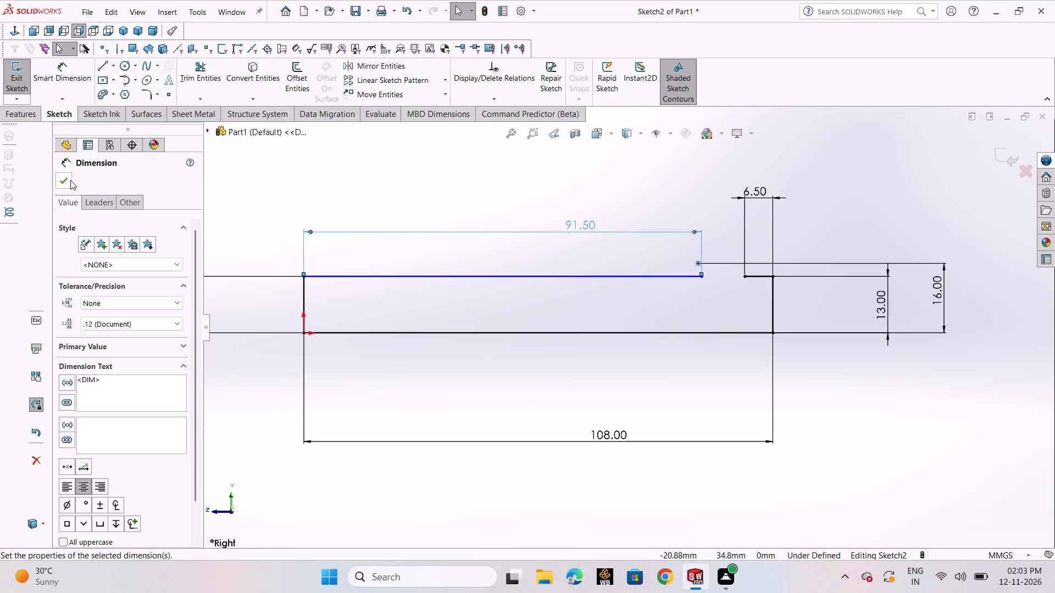
{"action": "left_click", "coordinate": [70, 180]}
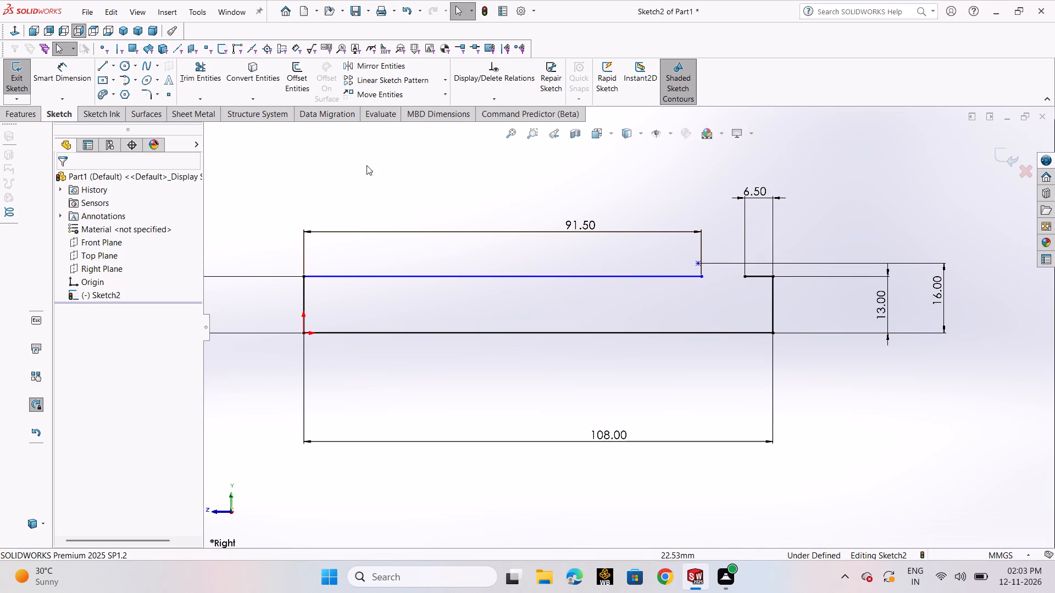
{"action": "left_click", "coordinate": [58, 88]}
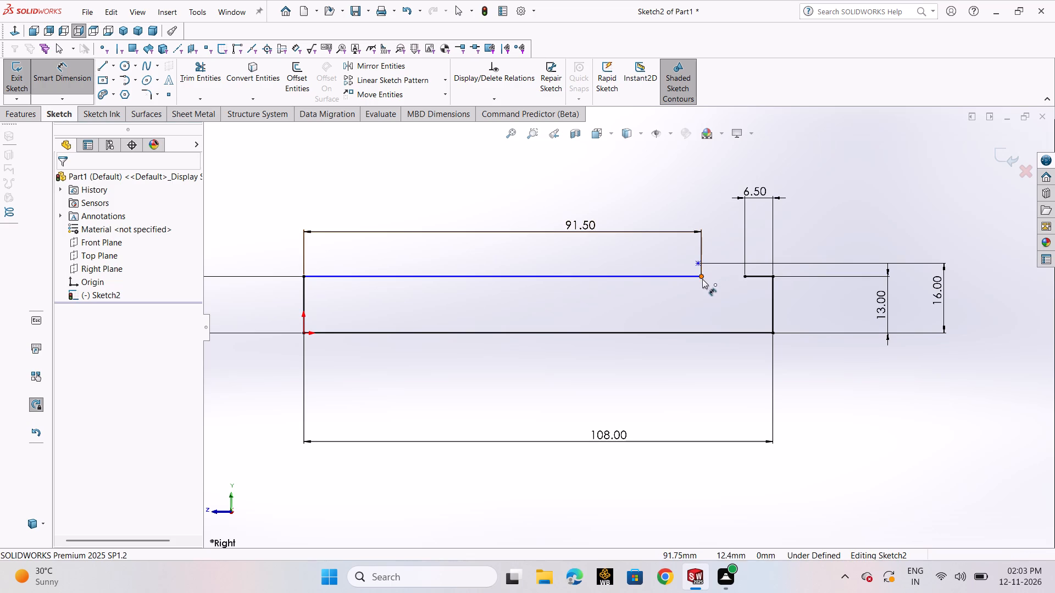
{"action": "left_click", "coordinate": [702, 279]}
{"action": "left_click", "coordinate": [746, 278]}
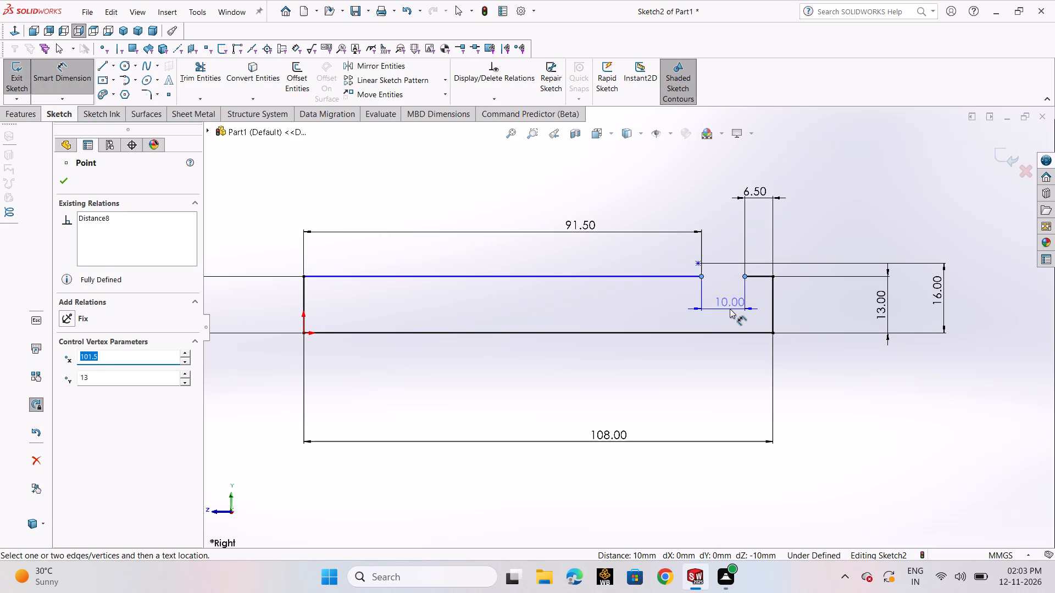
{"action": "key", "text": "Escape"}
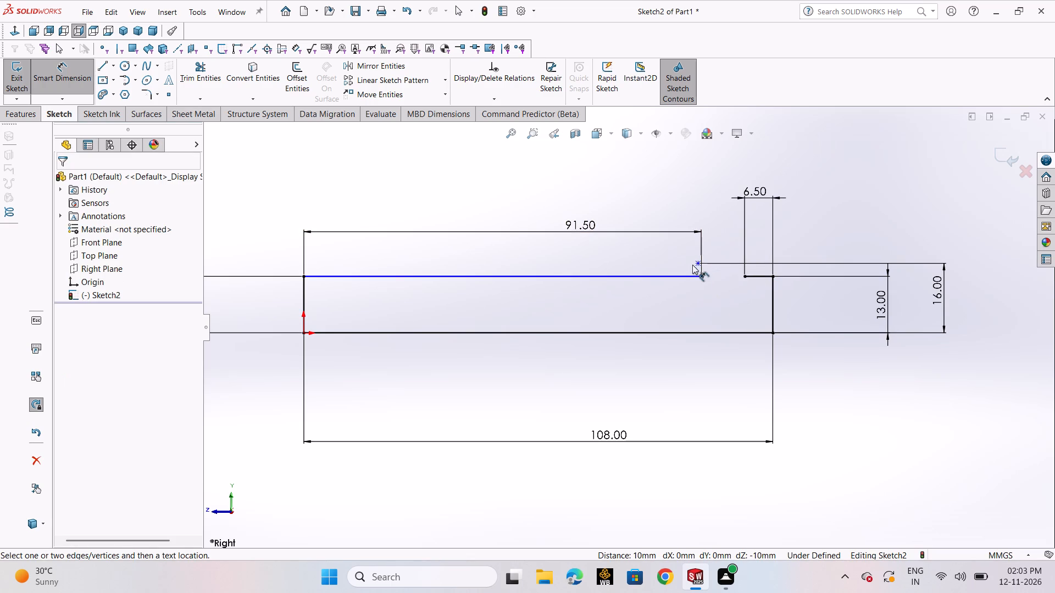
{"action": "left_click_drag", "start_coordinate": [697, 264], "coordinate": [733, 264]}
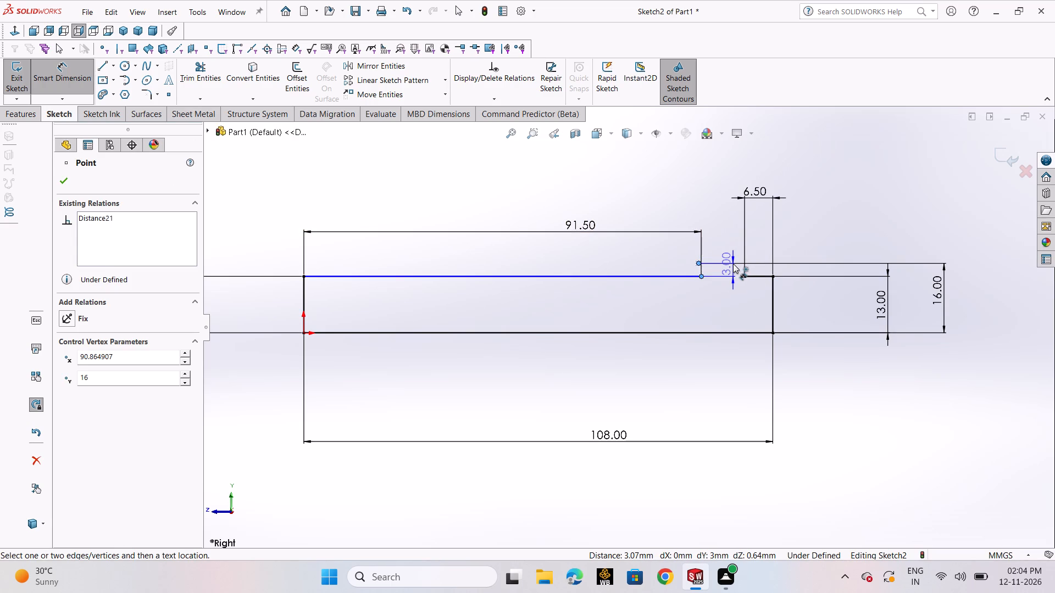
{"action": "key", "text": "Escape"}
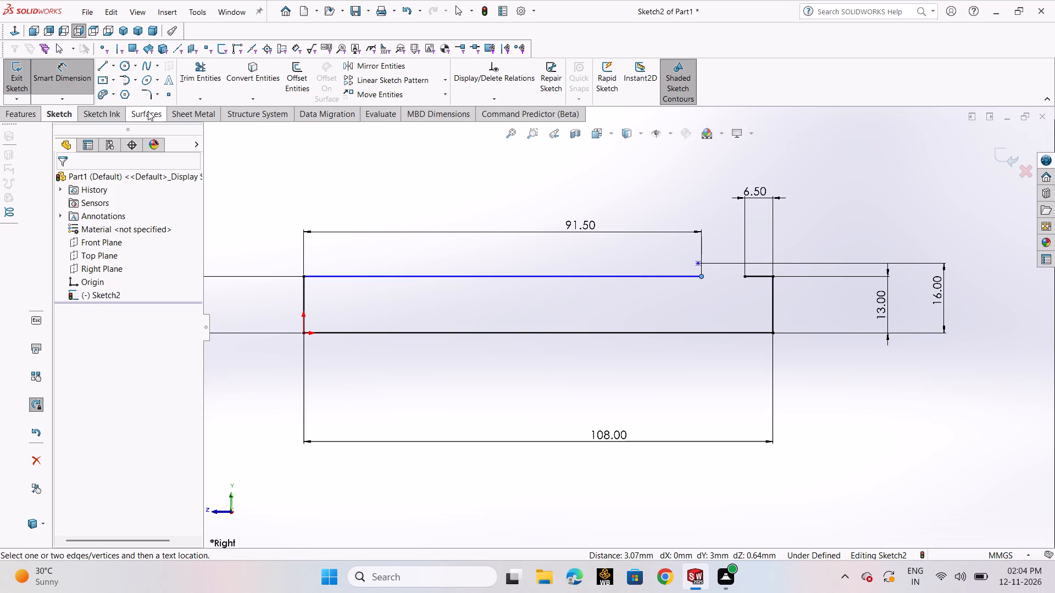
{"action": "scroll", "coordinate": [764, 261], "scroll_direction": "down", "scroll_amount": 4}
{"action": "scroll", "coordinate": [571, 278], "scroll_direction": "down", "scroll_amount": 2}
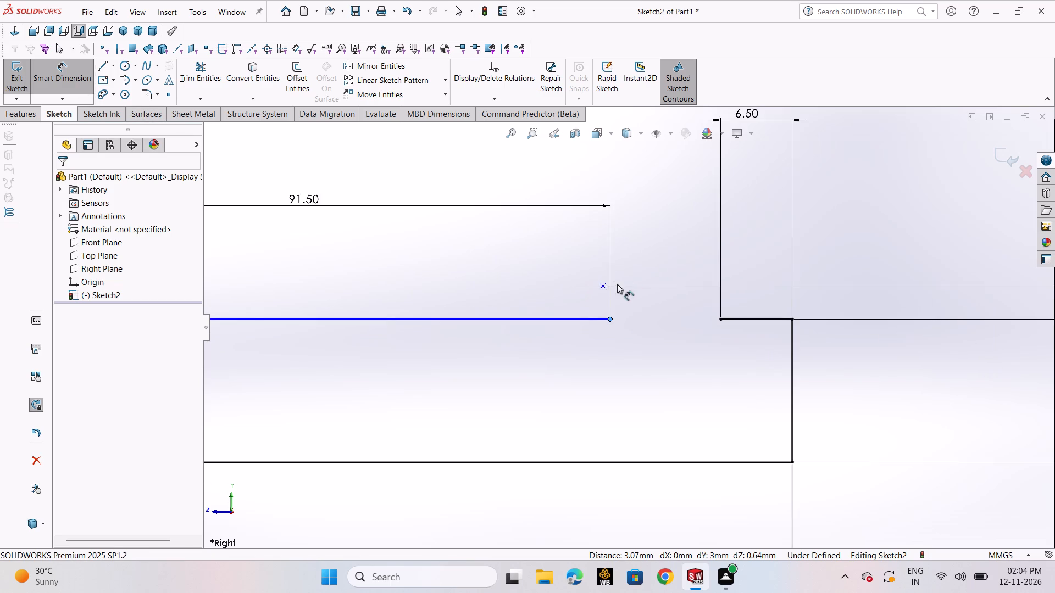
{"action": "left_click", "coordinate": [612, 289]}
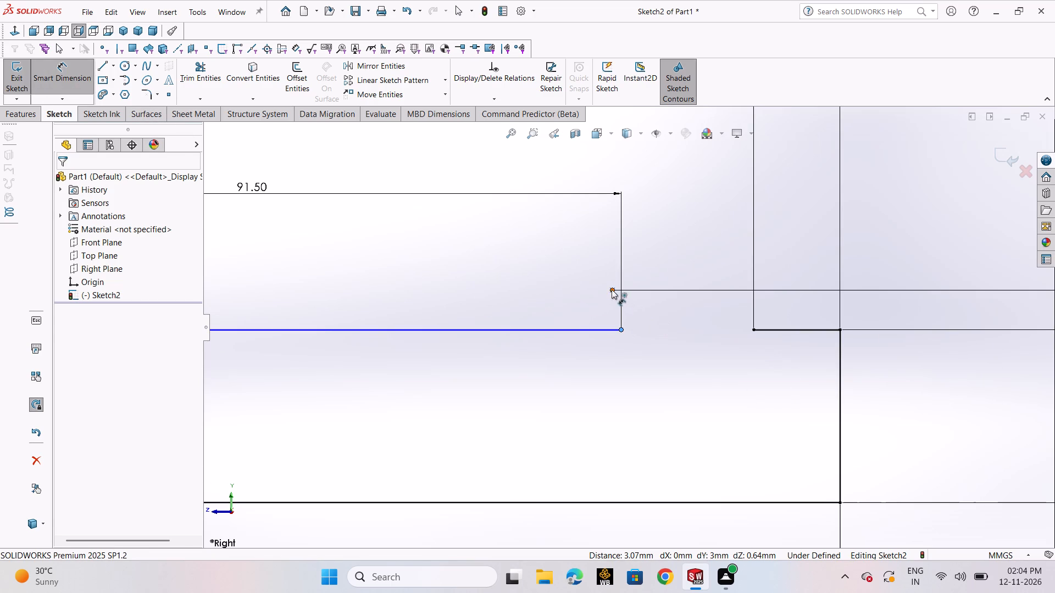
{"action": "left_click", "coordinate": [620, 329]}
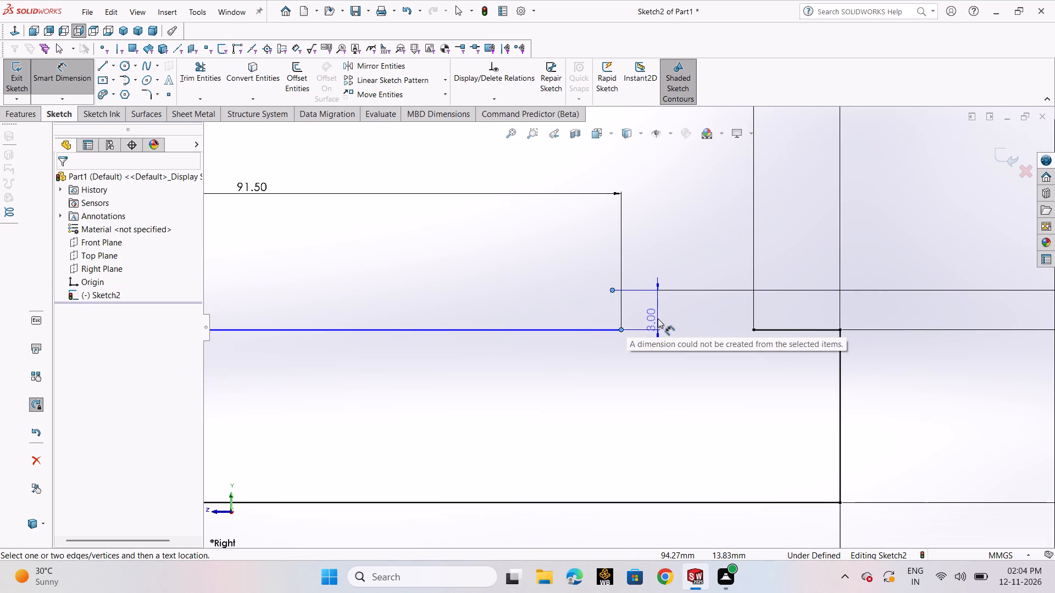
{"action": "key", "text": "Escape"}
Delete the sketch point above the notch gap together with its associated height dimension.
{"action": "left_click", "coordinate": [613, 290]}
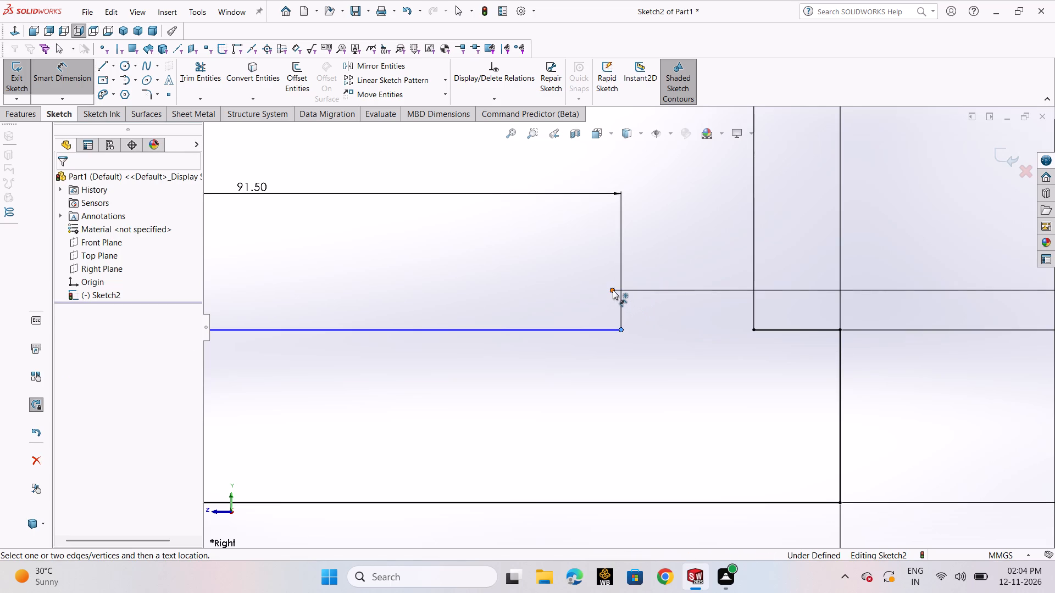
{"action": "key", "text": "Delete"}
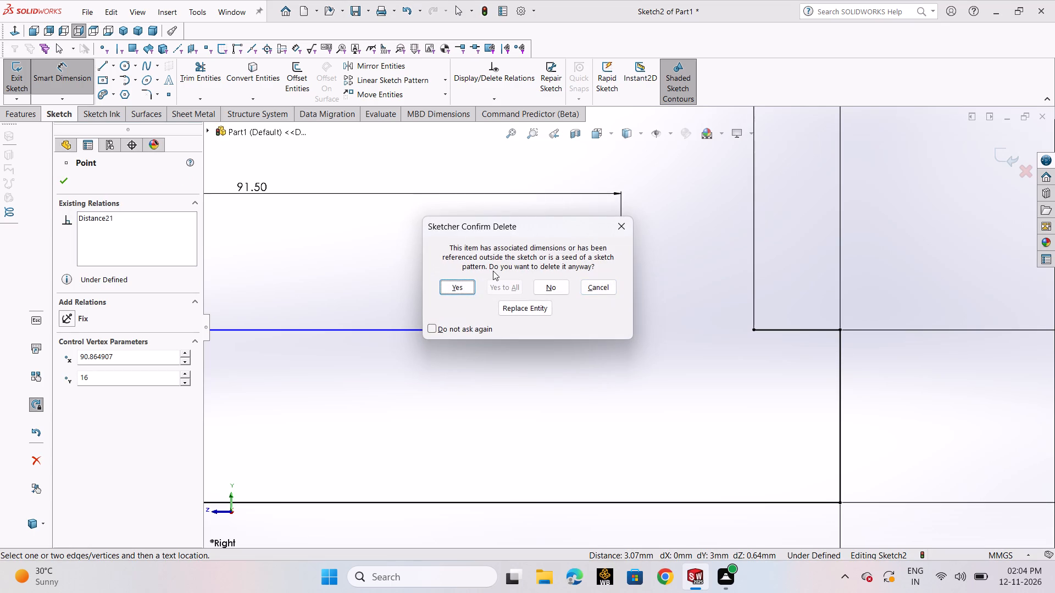
{"action": "left_click", "coordinate": [462, 290]}
{"action": "left_click", "coordinate": [612, 281]}
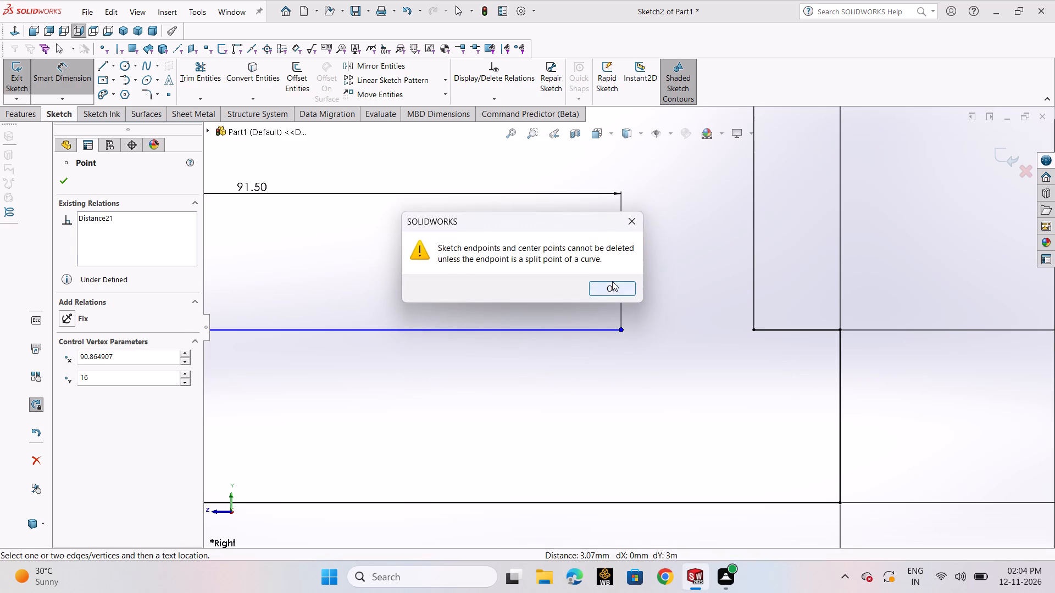
Place a new sketch point over the notch gap, about 97 mm along the profile and 15.3 mm above the bottom line.
{"action": "scroll", "coordinate": [687, 332], "scroll_direction": "up", "scroll_amount": 2}
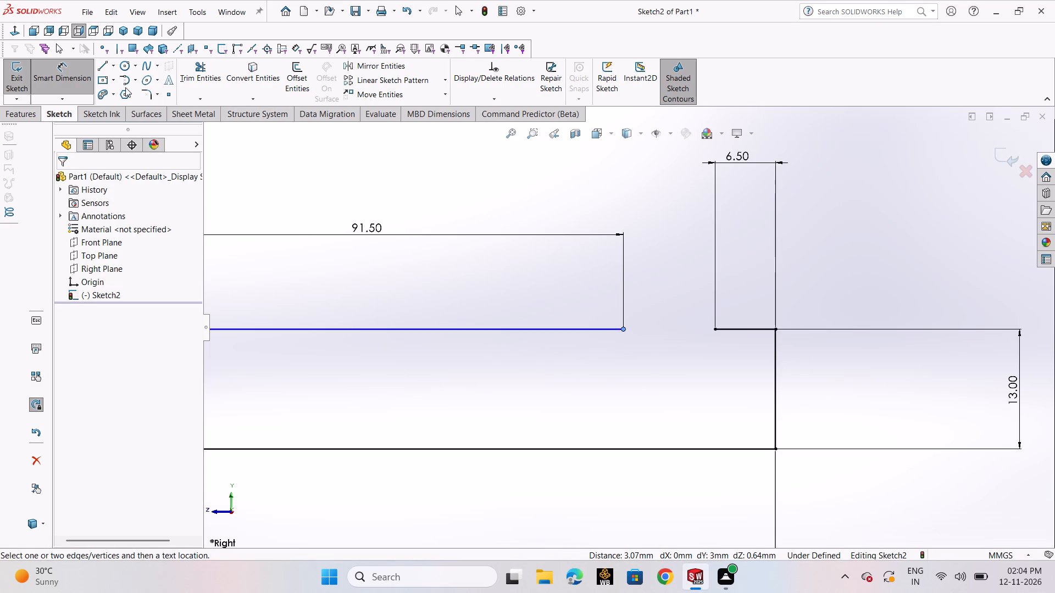
{"action": "left_click", "coordinate": [166, 97]}
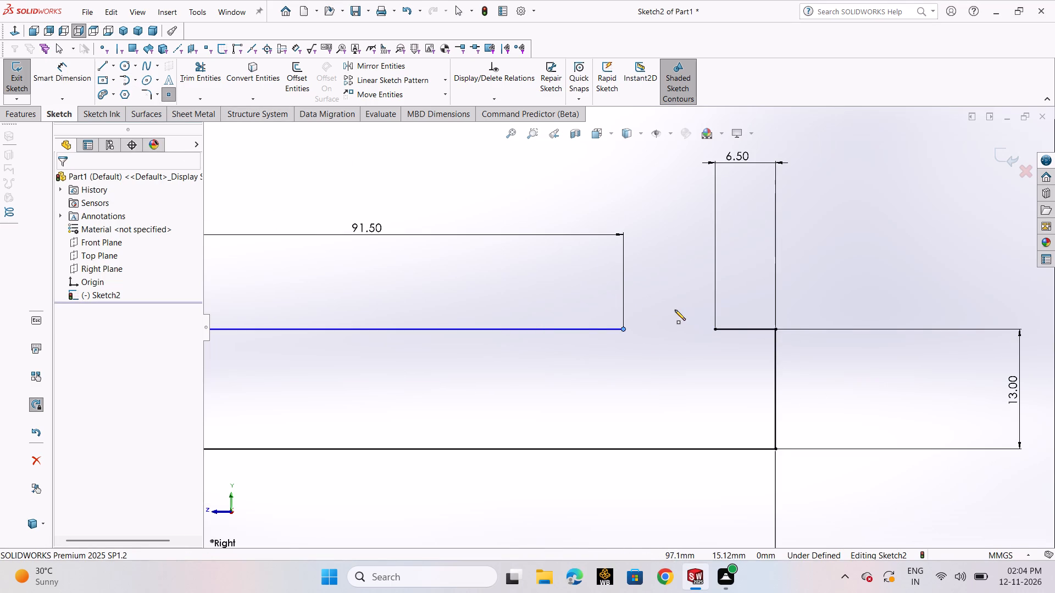
{"action": "left_click", "coordinate": [674, 308]}
{"action": "right_click", "coordinate": [674, 308]}
{"action": "left_click", "coordinate": [707, 316]}
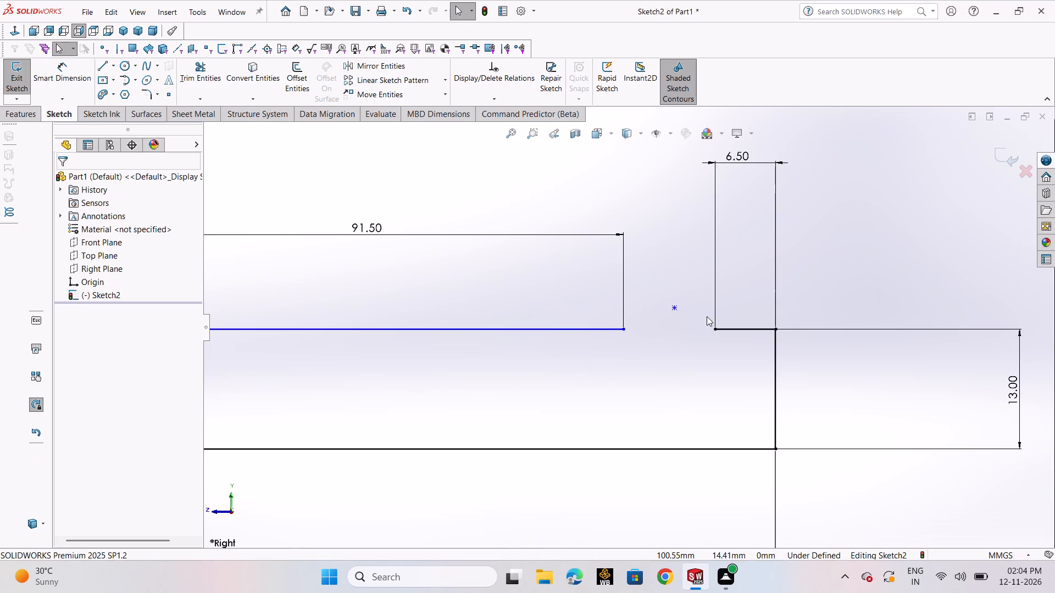
Dimension the horizontal distance from the long top edge's notch-side endpoint to the new sketch point as 5 mm.
{"action": "left_click", "coordinate": [81, 71]}
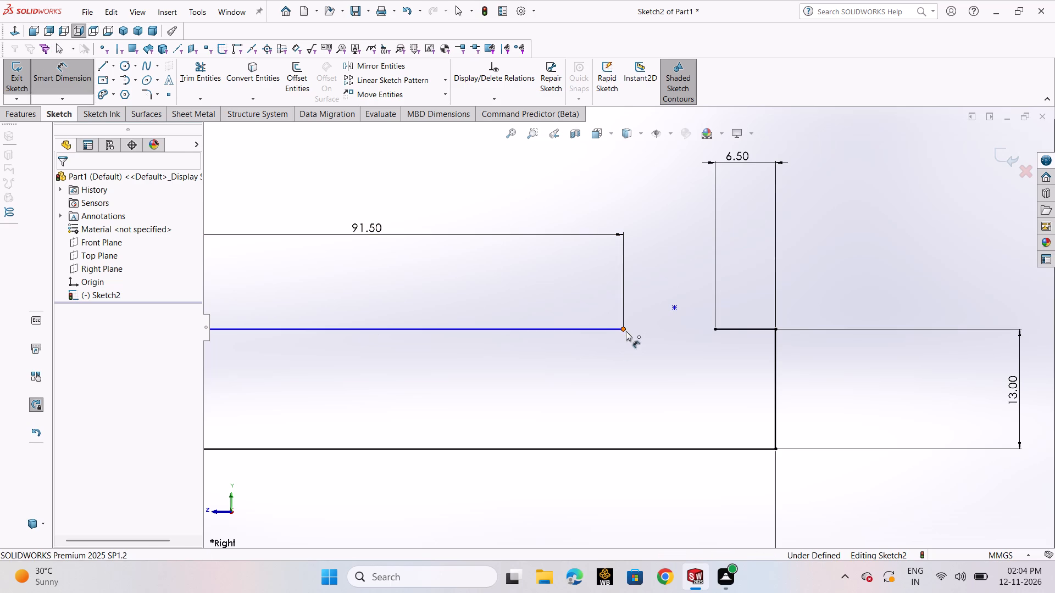
{"action": "left_click", "coordinate": [626, 331]}
{"action": "left_click", "coordinate": [674, 311]}
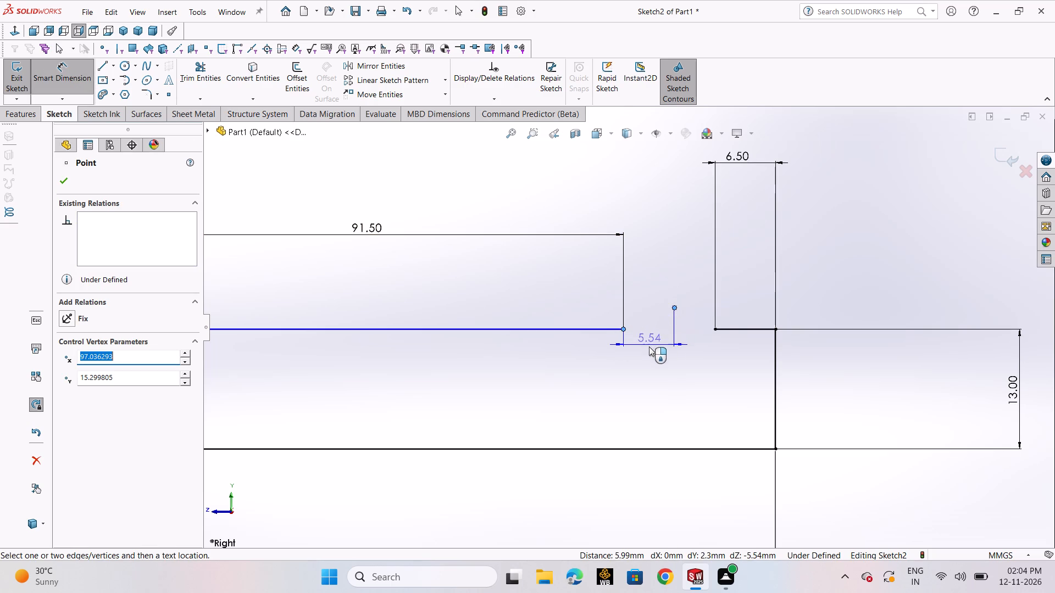
{"action": "left_click", "coordinate": [655, 377]}
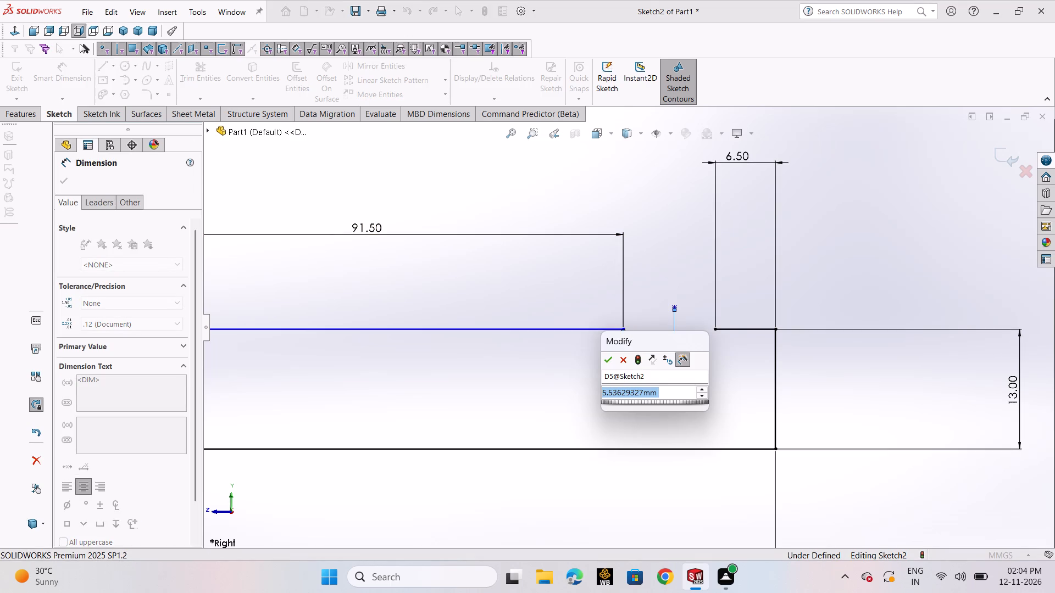
{"action": "key", "text": "5"}
{"action": "key", "text": "Return"}
{"action": "left_click", "coordinate": [58, 187]}
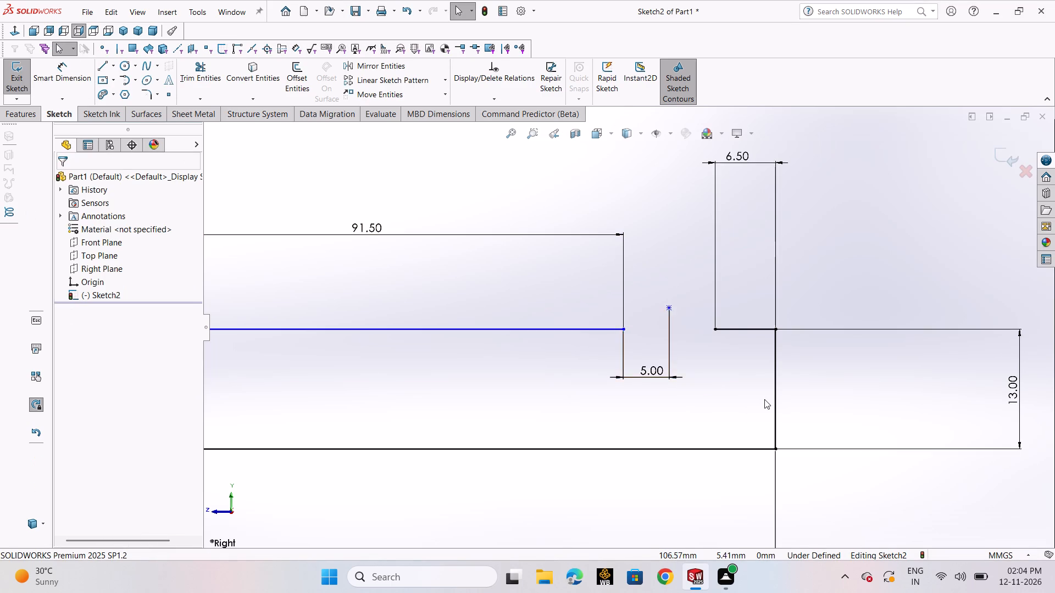
Dimension the sketch point's height above the long bottom line as 16 mm.
{"action": "scroll", "coordinate": [767, 390], "scroll_direction": "up", "scroll_amount": 2}
{"action": "left_click", "coordinate": [81, 65]}
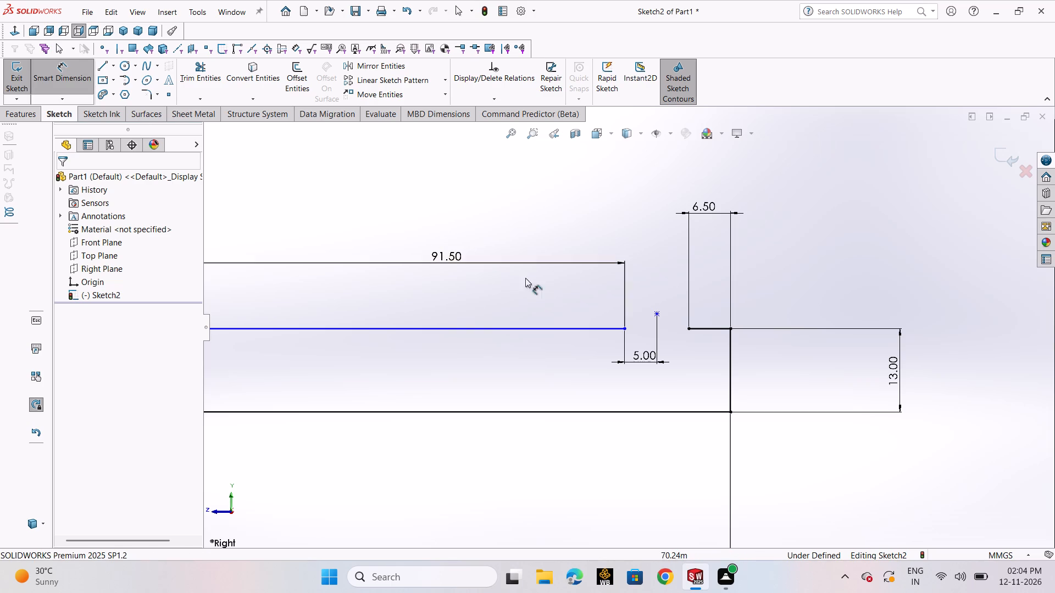
{"action": "left_click", "coordinate": [654, 313]}
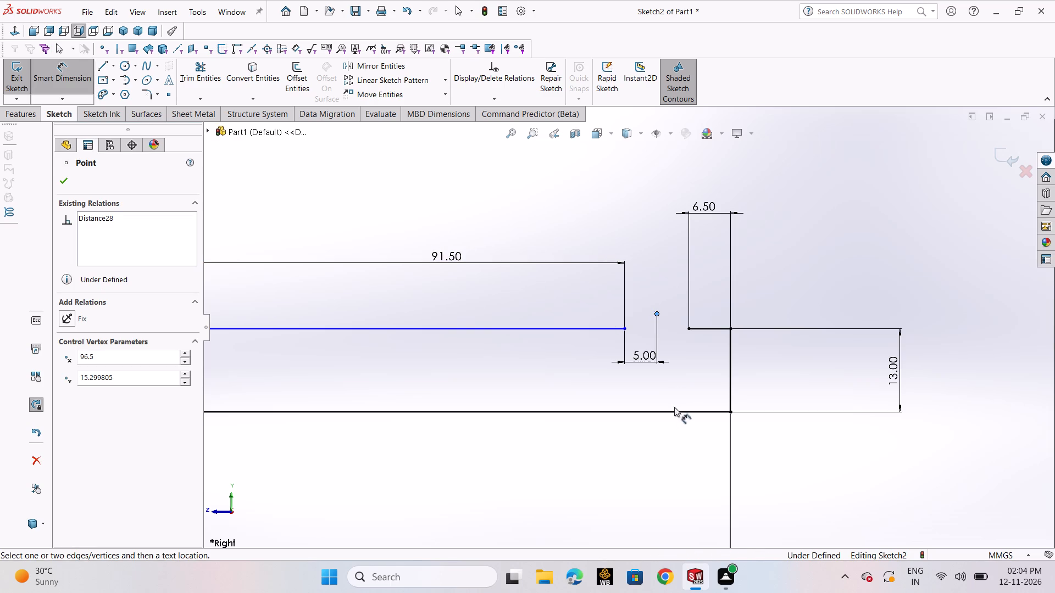
{"action": "left_click", "coordinate": [675, 411]}
{"action": "left_click", "coordinate": [960, 377]}
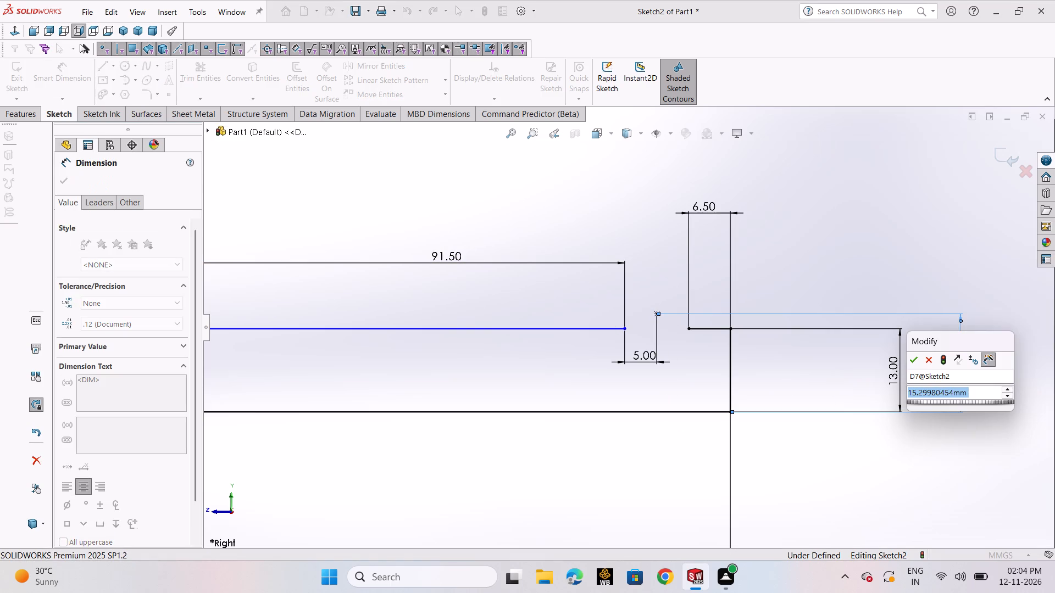
{"action": "type", "text": "16"}
{"action": "key", "text": "Return"}
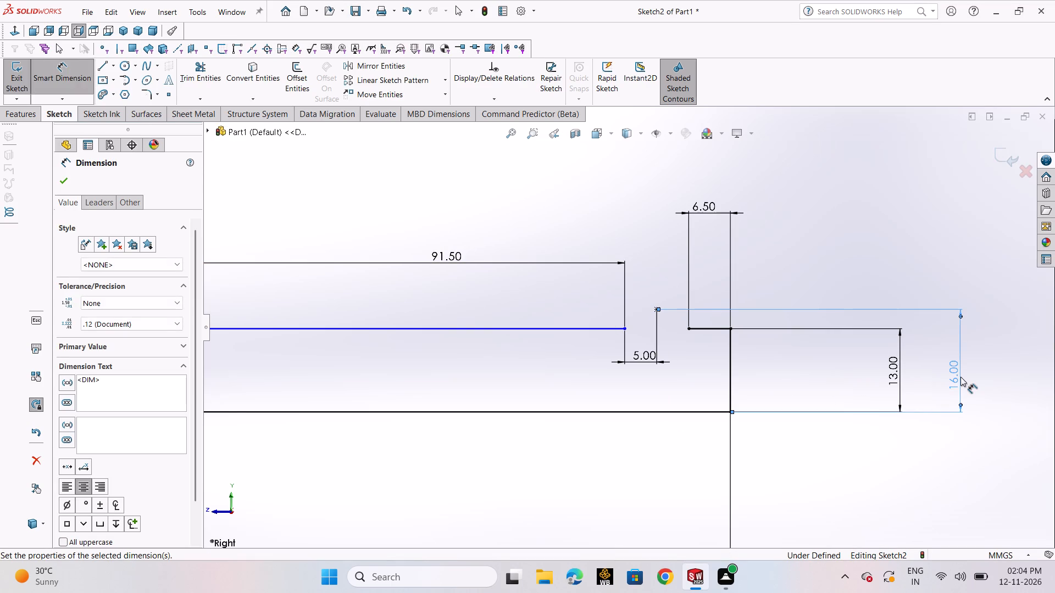
{"action": "left_click", "coordinate": [59, 182]}
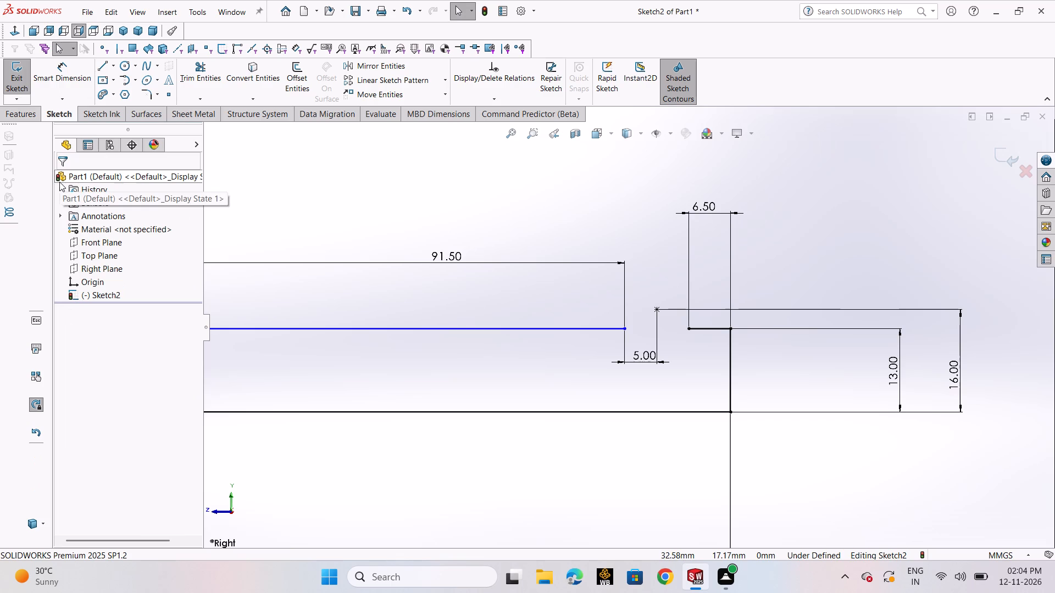
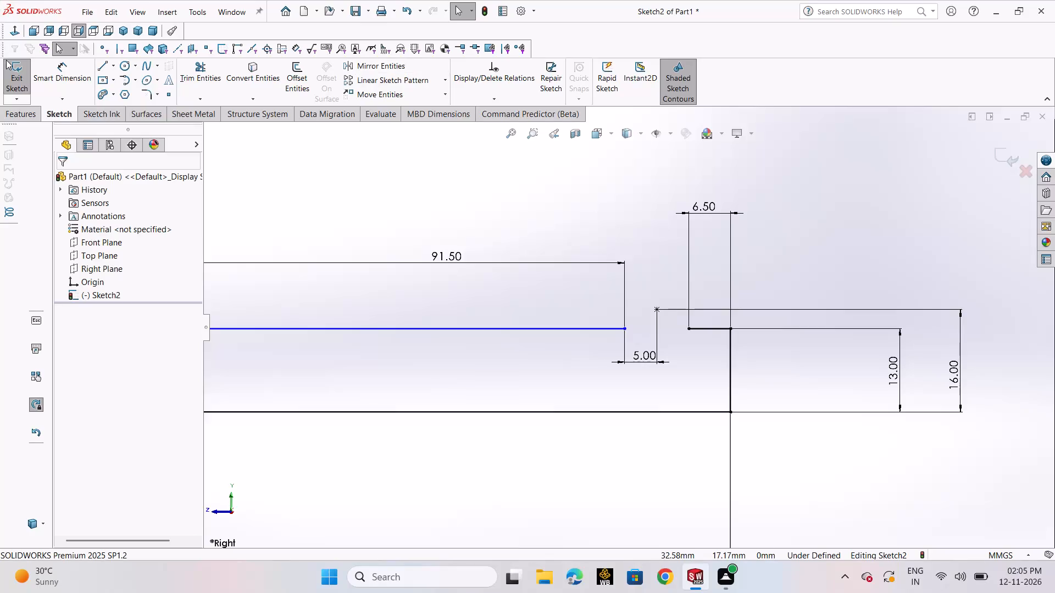
Sketch a circle centred on the sketch point over the notch gap, passing through the short top edge's notch-side endpoint.
{"action": "left_click", "coordinate": [126, 62]}
{"action": "left_click", "coordinate": [132, 79]}
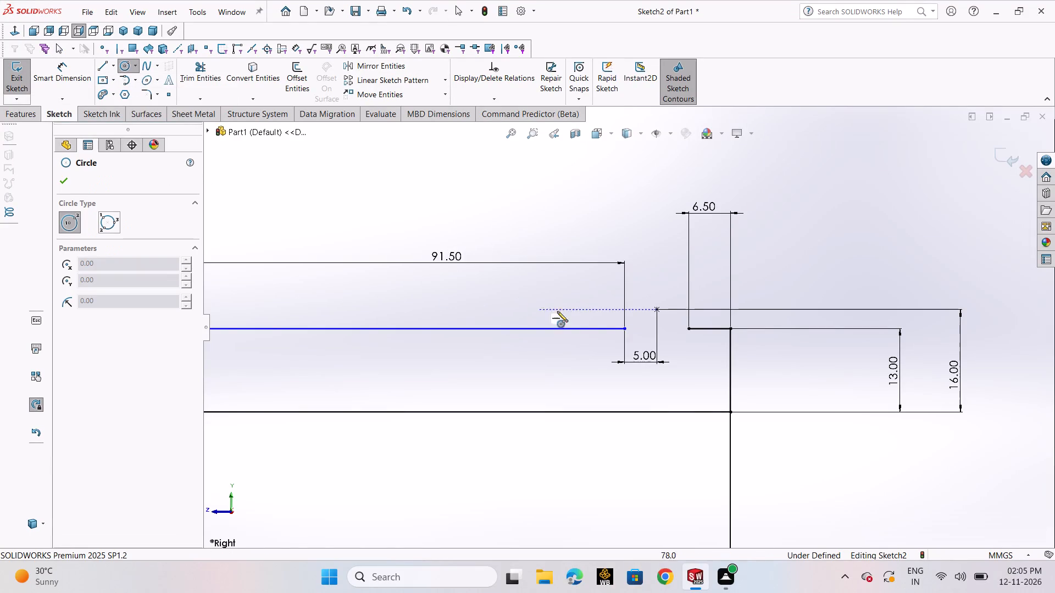
{"action": "left_click", "coordinate": [657, 308]}
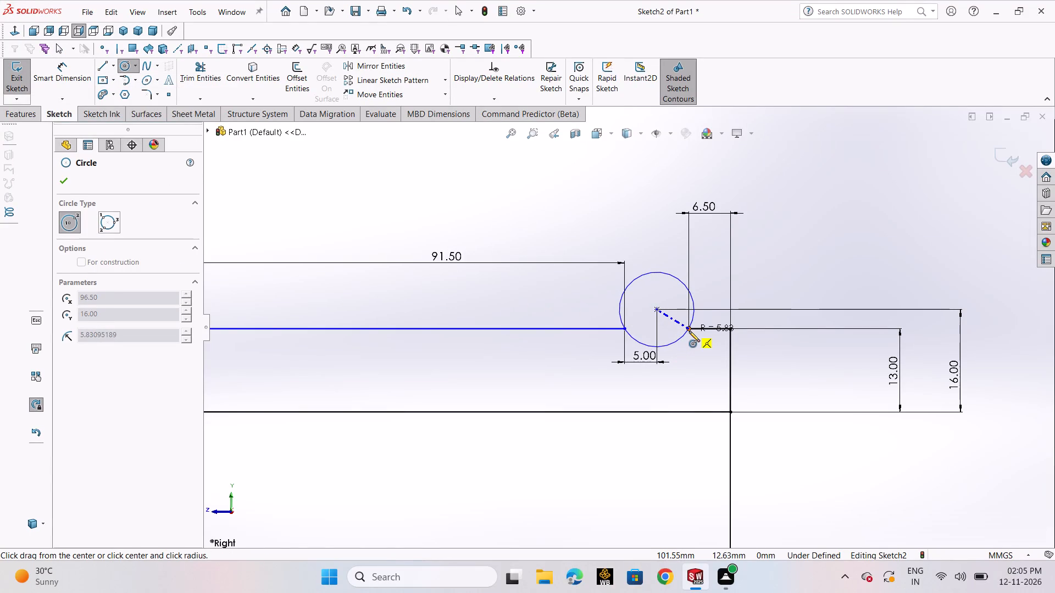
{"action": "left_click", "coordinate": [689, 331]}
{"action": "right_click", "coordinate": [689, 331]}
{"action": "left_click", "coordinate": [704, 339]}
Trim away the circle's upper portion with Power trim, leaving only the concave arc that bridges the notch gap.
{"action": "scroll", "coordinate": [686, 280], "scroll_direction": "down", "scroll_amount": 2}
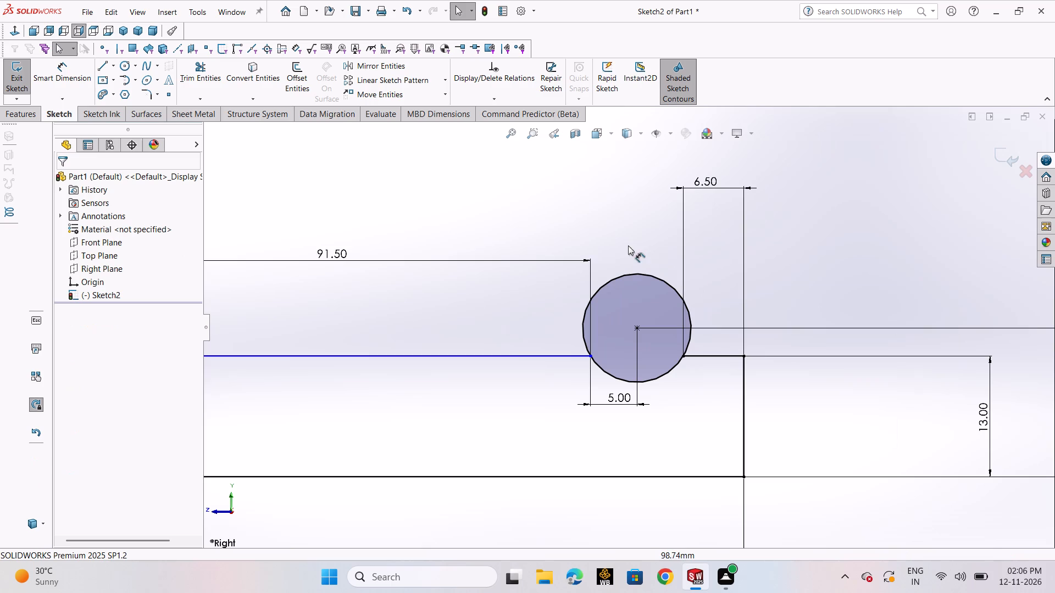
{"action": "left_click", "coordinate": [197, 72]}
{"action": "left_click_drag", "start_coordinate": [493, 287], "coordinate": [734, 310]}
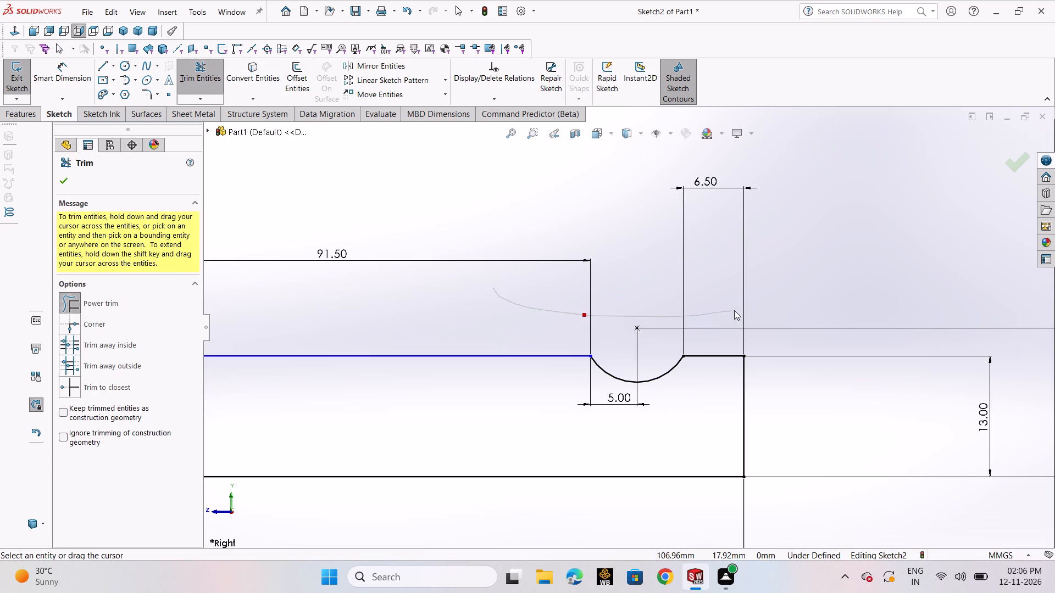
{"action": "left_click_drag", "start_coordinate": [734, 310], "coordinate": [739, 310]}
{"action": "scroll", "coordinate": [733, 314], "scroll_direction": "up", "scroll_amount": 2}
{"action": "scroll", "coordinate": [437, 264], "scroll_direction": "up", "scroll_amount": 1}
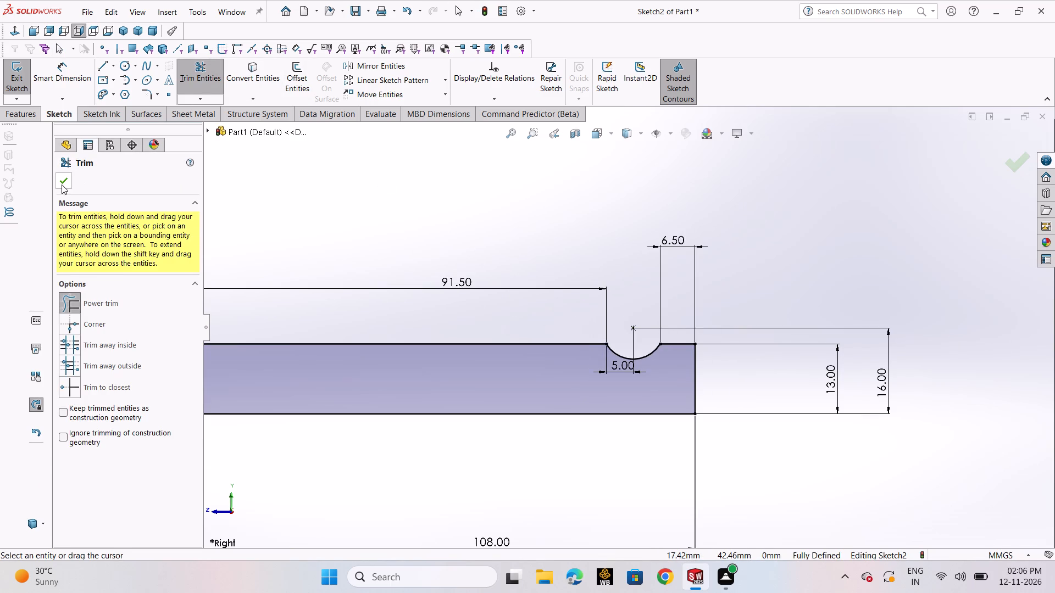
{"action": "left_click", "coordinate": [62, 184]}
Exit the sketch and revolve the closed profile 360 degrees about its long bottom line.
{"action": "left_click", "coordinate": [20, 82]}
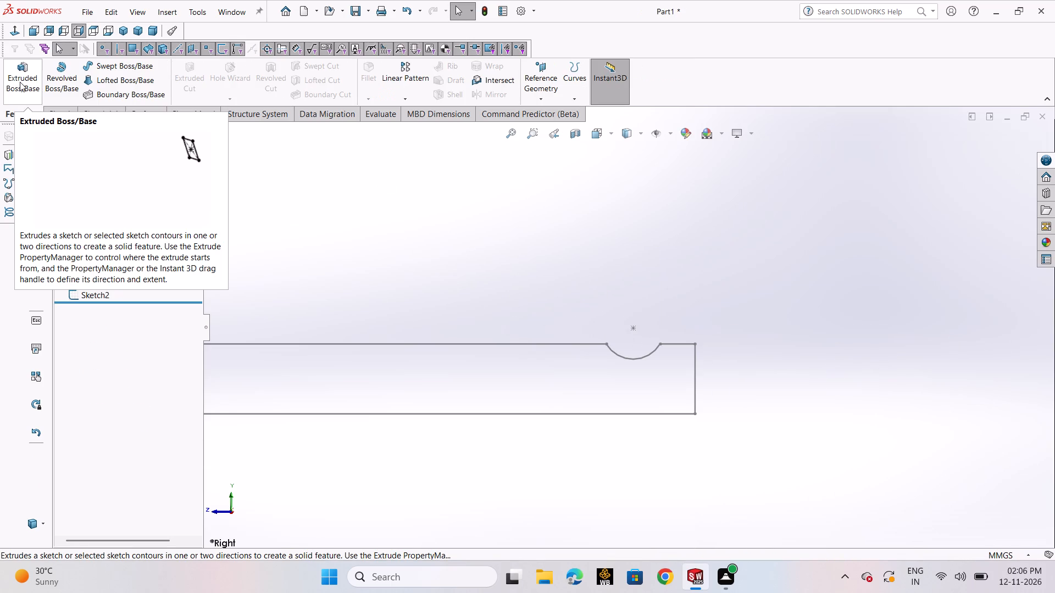
{"action": "left_click", "coordinate": [58, 72]}
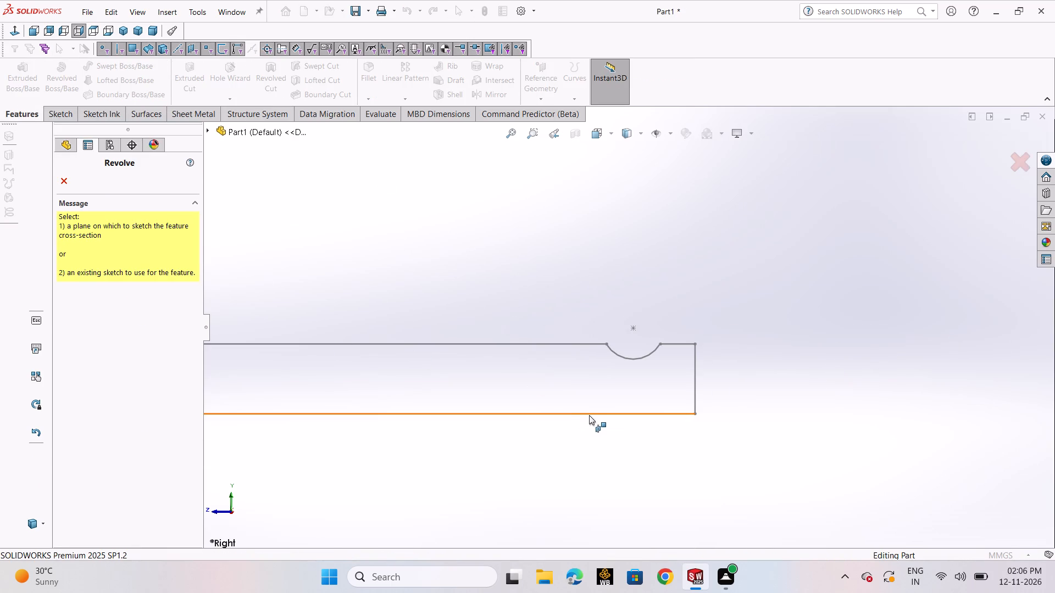
{"action": "left_click", "coordinate": [592, 415]}
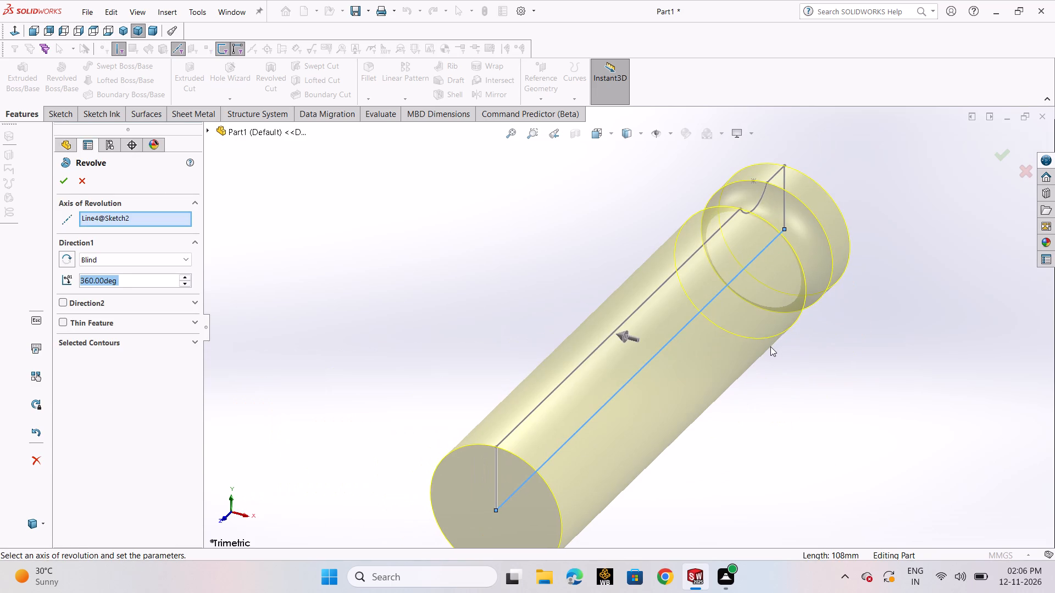
{"action": "scroll", "coordinate": [770, 346], "scroll_direction": "up", "scroll_amount": 3}
{"action": "left_click", "coordinate": [780, 337]}
{"action": "scroll", "coordinate": [780, 337], "scroll_direction": "up", "scroll_amount": 1}
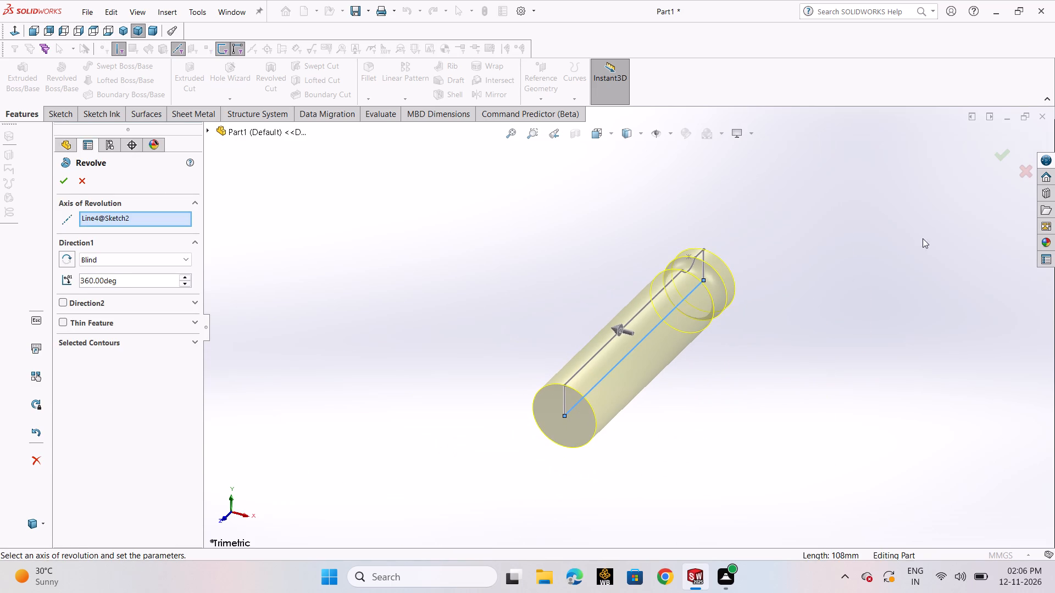
{"action": "left_click", "coordinate": [1005, 156]}
{"action": "left_click", "coordinate": [766, 303]}
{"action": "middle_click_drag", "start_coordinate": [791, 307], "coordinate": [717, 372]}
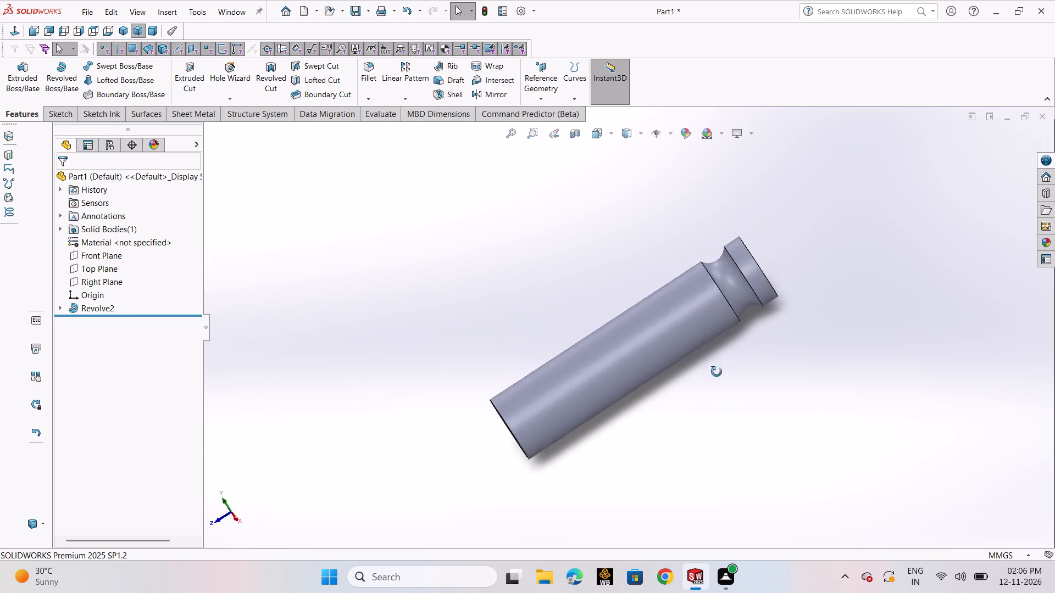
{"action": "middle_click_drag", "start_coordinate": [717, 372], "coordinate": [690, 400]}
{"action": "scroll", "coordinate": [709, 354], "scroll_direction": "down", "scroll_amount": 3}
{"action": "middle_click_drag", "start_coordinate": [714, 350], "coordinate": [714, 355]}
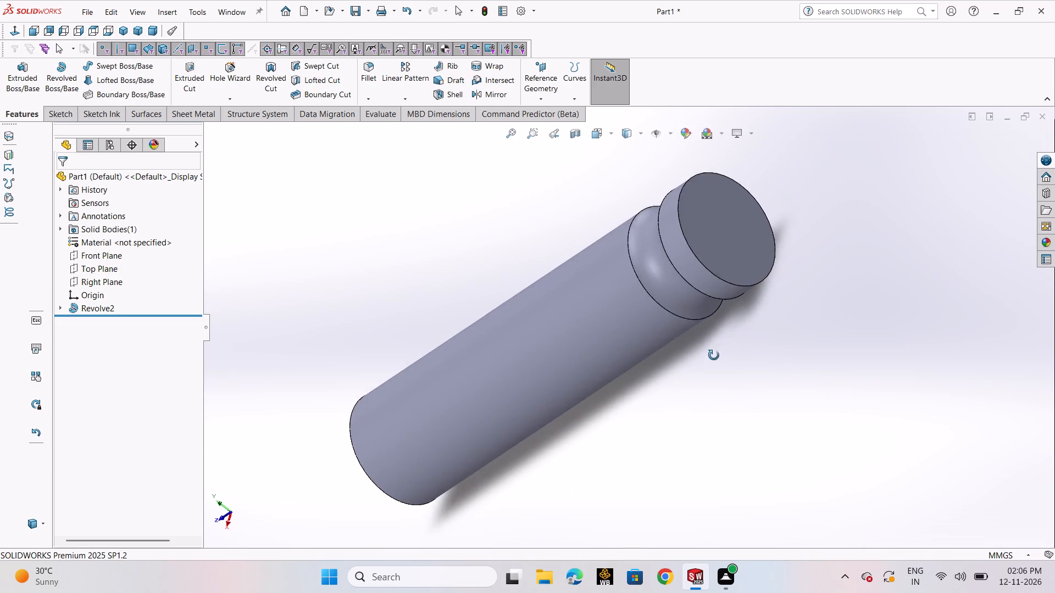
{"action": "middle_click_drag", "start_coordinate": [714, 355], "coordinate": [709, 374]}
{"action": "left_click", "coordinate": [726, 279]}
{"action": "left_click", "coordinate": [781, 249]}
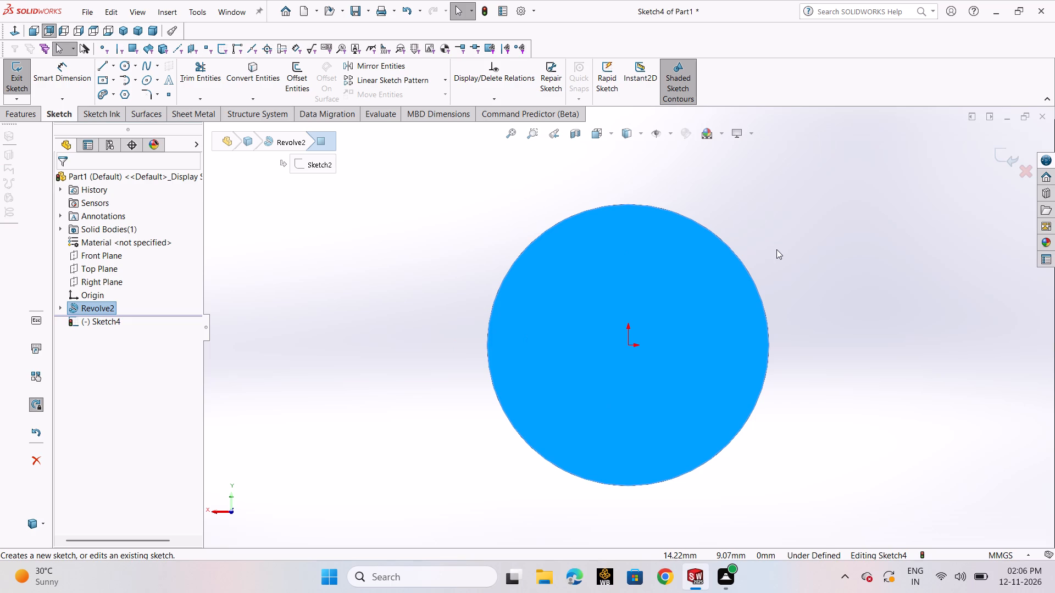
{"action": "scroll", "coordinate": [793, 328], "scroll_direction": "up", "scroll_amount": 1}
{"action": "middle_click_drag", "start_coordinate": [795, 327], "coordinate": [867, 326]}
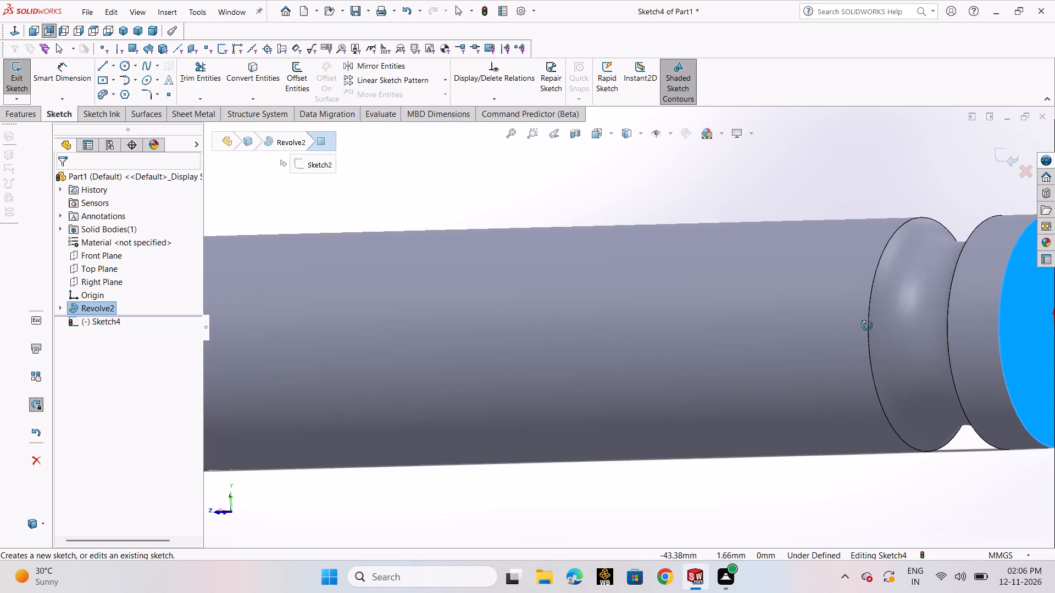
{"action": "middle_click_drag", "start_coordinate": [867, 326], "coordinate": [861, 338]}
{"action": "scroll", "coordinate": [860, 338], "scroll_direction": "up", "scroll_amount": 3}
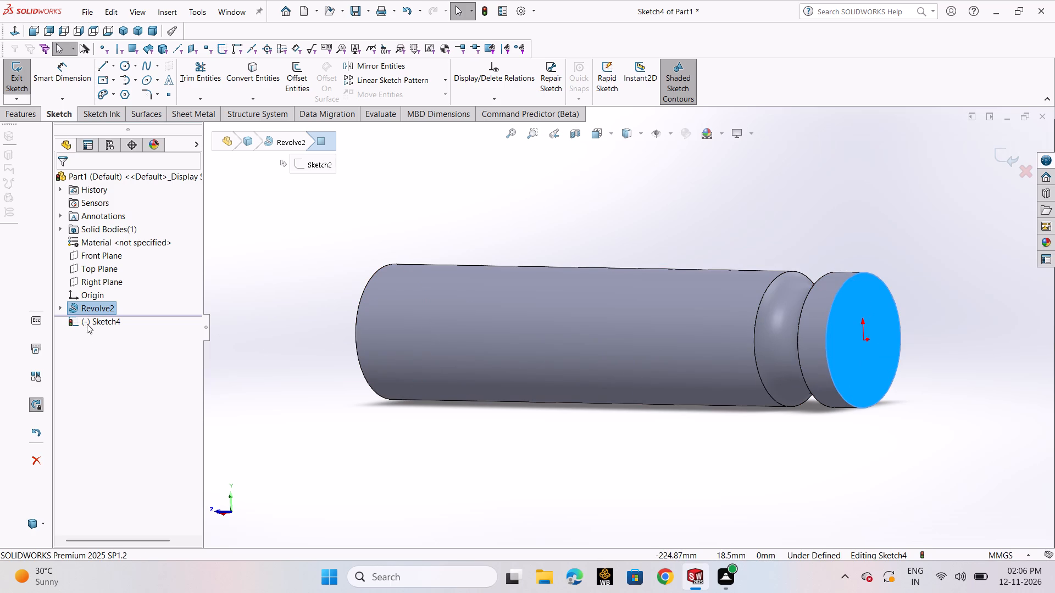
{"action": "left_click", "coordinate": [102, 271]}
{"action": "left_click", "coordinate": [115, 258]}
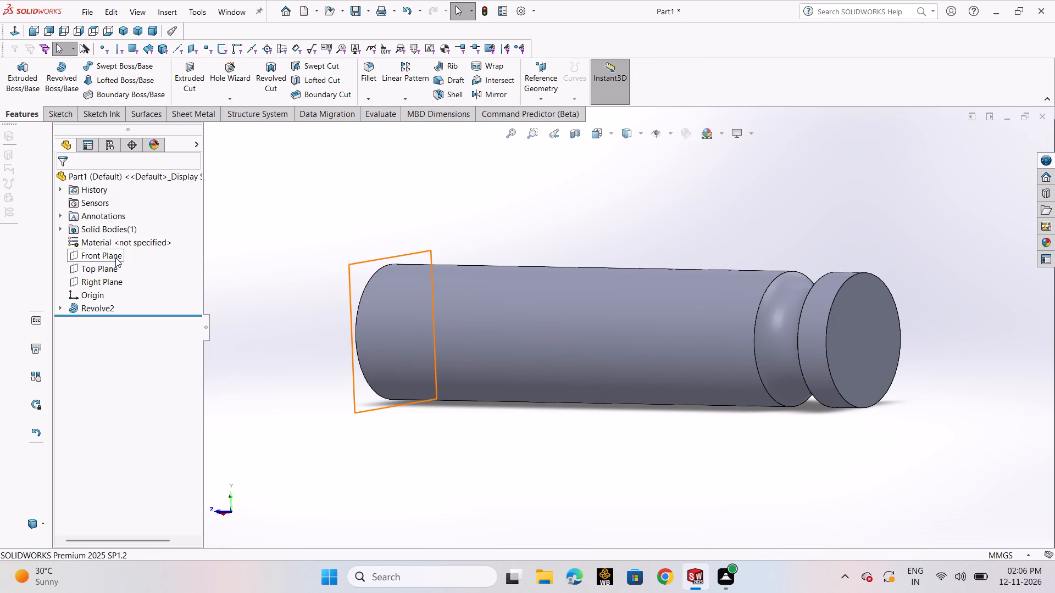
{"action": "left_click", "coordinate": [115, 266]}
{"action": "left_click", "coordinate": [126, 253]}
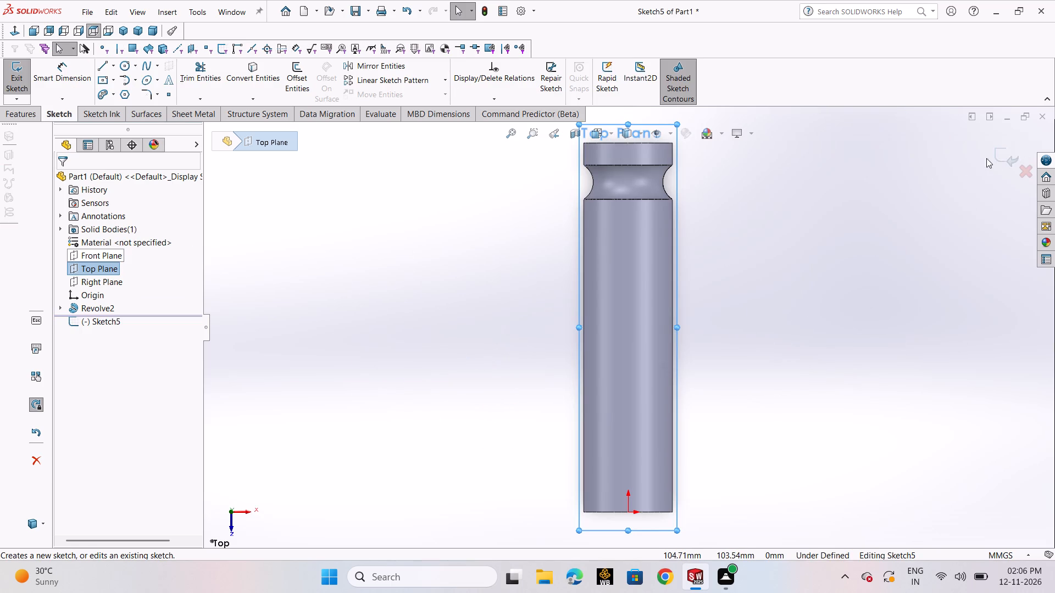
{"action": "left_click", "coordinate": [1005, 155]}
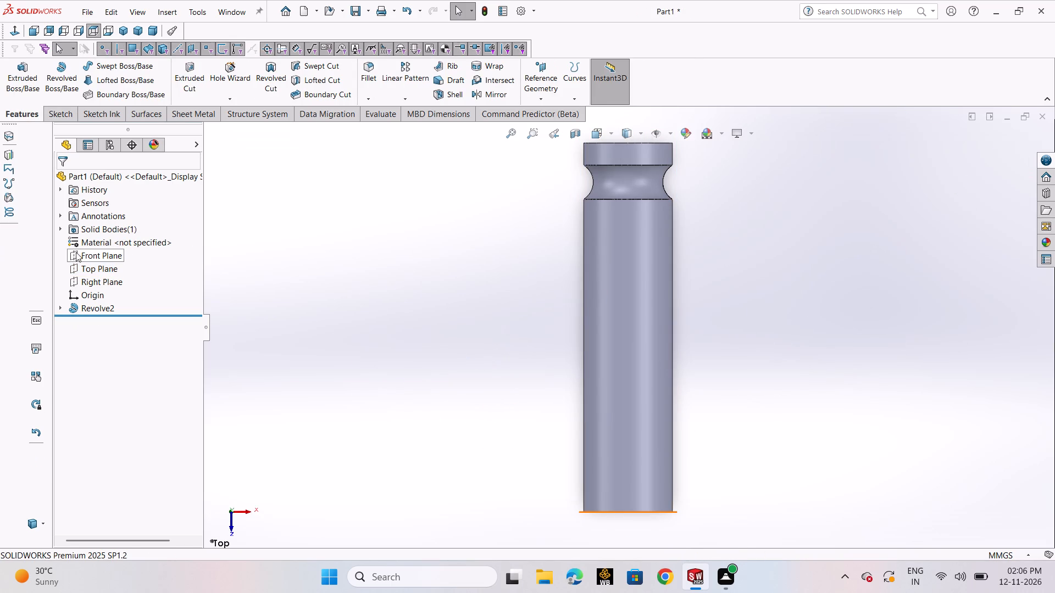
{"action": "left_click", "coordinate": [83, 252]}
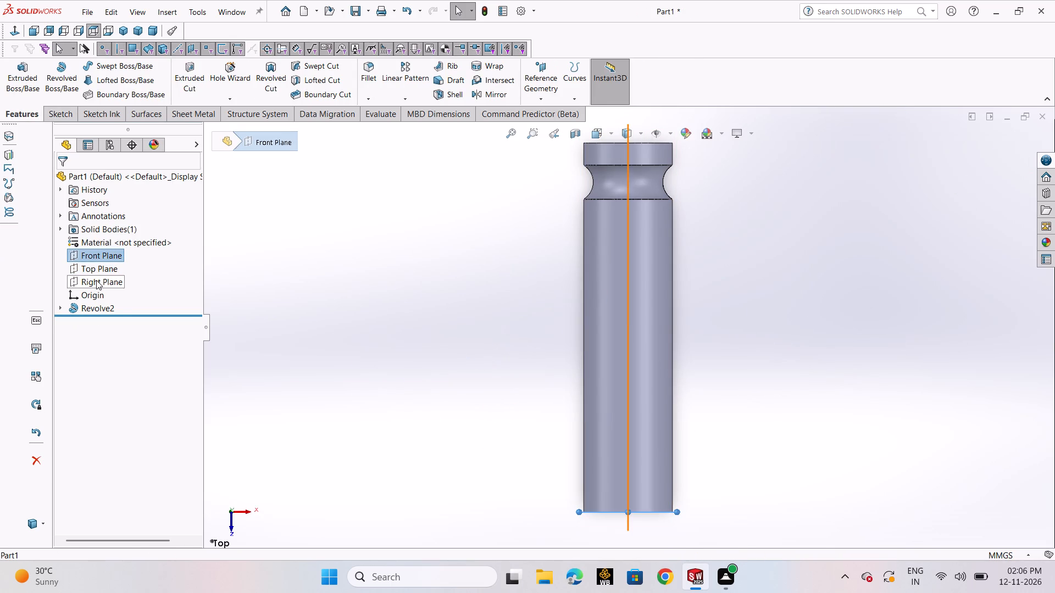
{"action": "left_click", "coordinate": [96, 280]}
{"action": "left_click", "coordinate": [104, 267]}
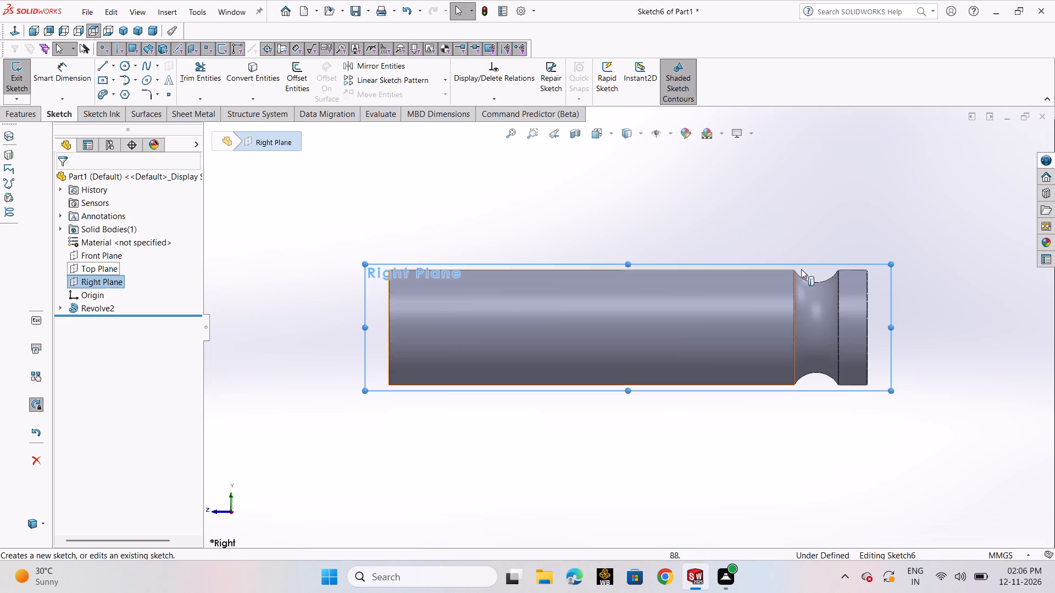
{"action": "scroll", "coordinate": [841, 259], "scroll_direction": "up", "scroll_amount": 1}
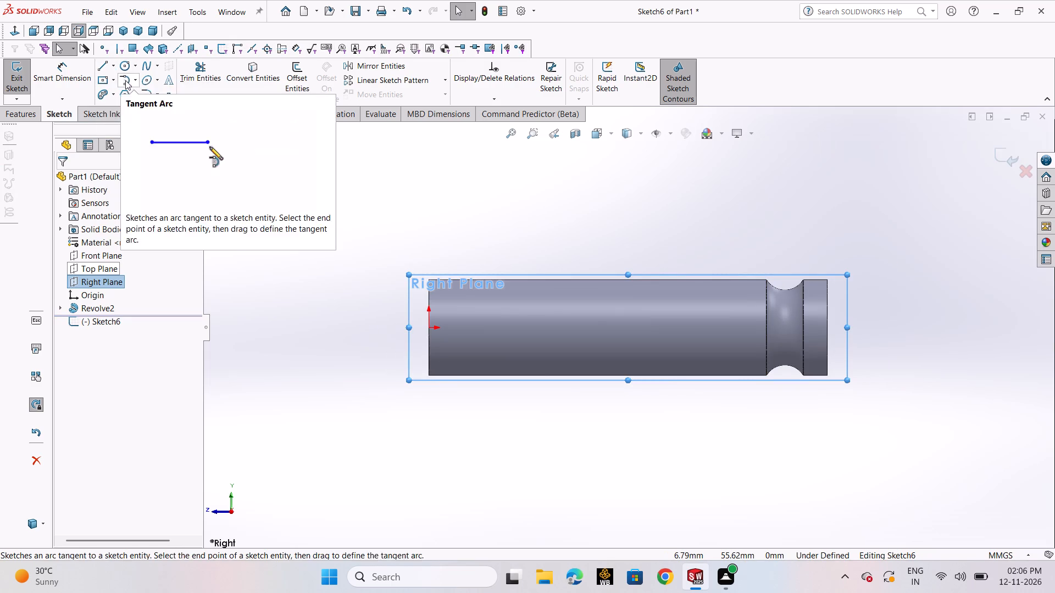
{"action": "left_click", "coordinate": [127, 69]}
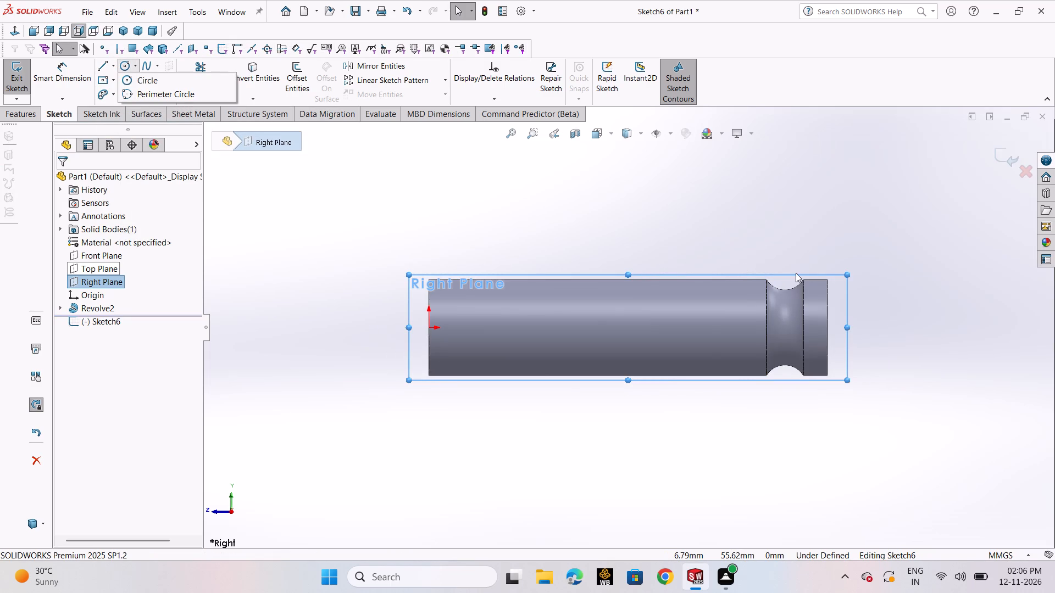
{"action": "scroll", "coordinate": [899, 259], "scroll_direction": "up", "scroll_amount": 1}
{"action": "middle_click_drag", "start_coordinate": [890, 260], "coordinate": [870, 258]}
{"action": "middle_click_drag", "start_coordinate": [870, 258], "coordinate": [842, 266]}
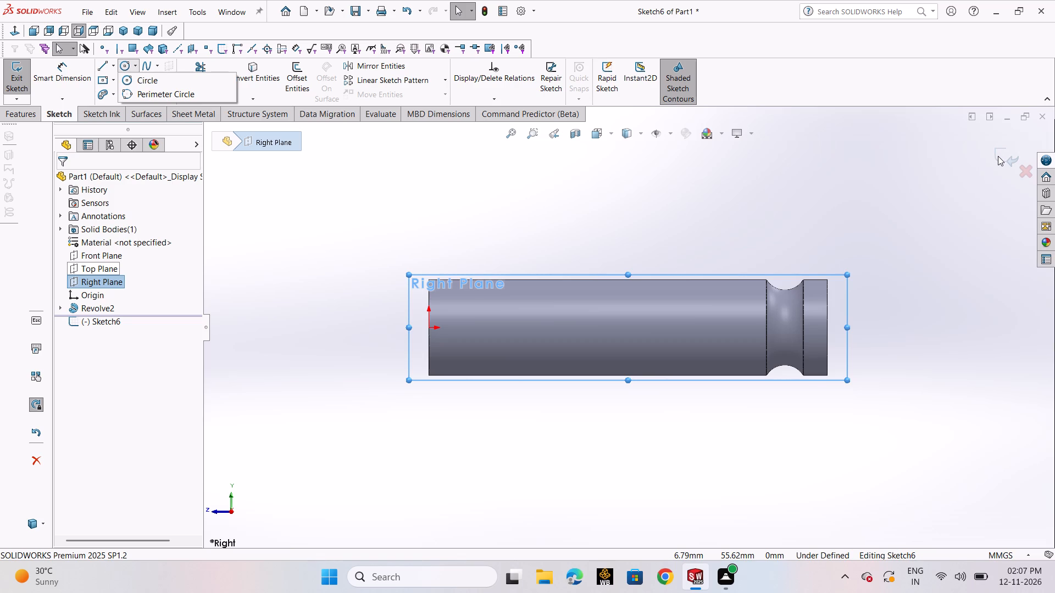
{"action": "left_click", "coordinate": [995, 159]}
On the pin's flat end face beside the groove, sketch a circle about 2.5 mm in diameter, centred about 17.6 mm directly above the origin.
{"action": "scroll", "coordinate": [936, 253], "scroll_direction": "up", "scroll_amount": 2}
{"action": "middle_click_drag", "start_coordinate": [898, 269], "coordinate": [884, 272]}
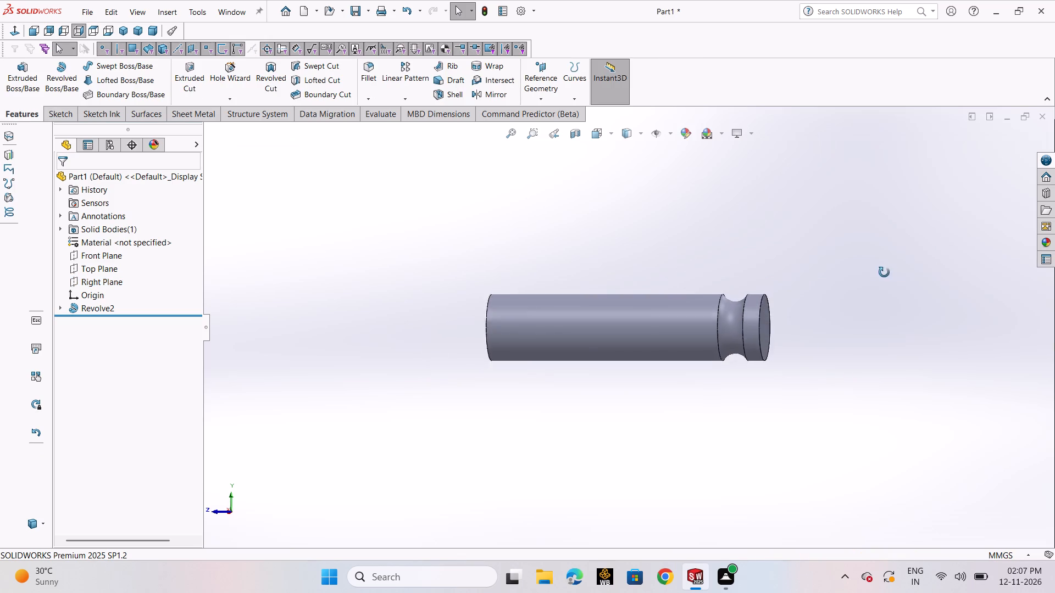
{"action": "middle_click_drag", "start_coordinate": [884, 272], "coordinate": [816, 261]}
{"action": "left_click", "coordinate": [670, 320]}
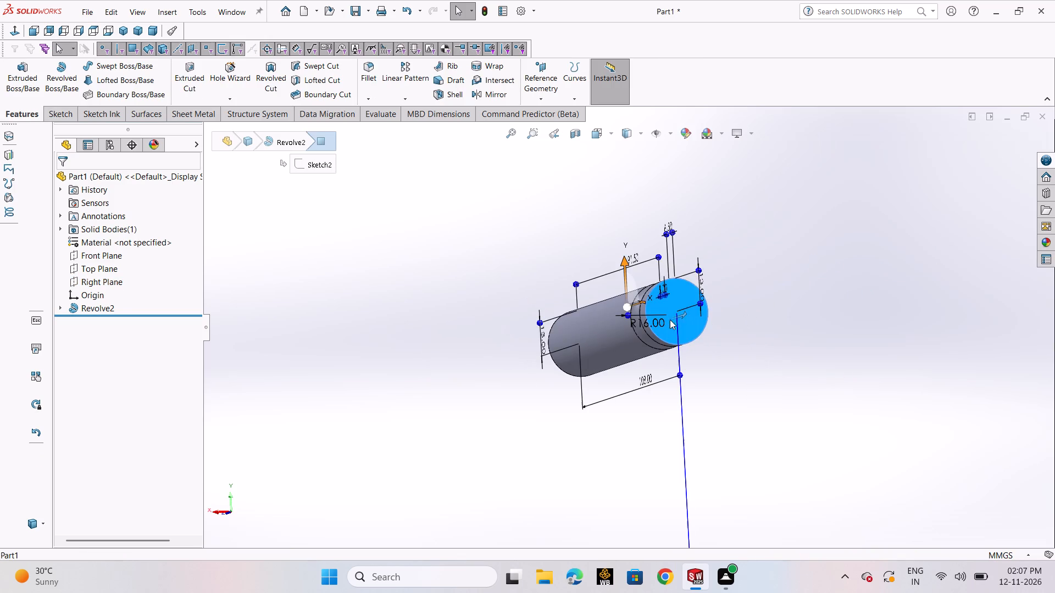
{"action": "left_click", "coordinate": [730, 286]}
{"action": "scroll", "coordinate": [799, 285], "scroll_direction": "up", "scroll_amount": 1}
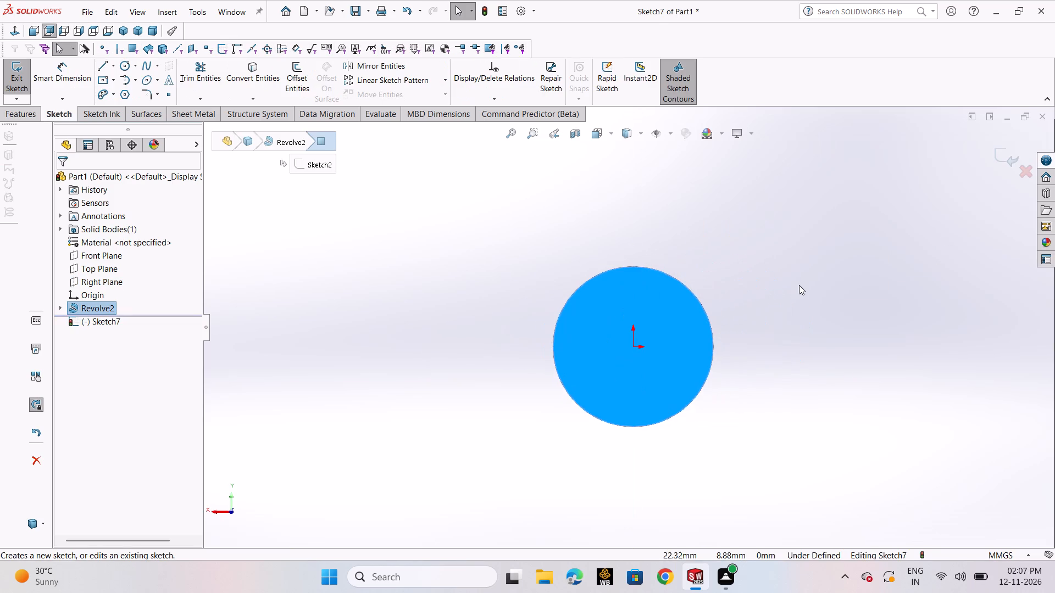
{"action": "left_click", "coordinate": [124, 68]}
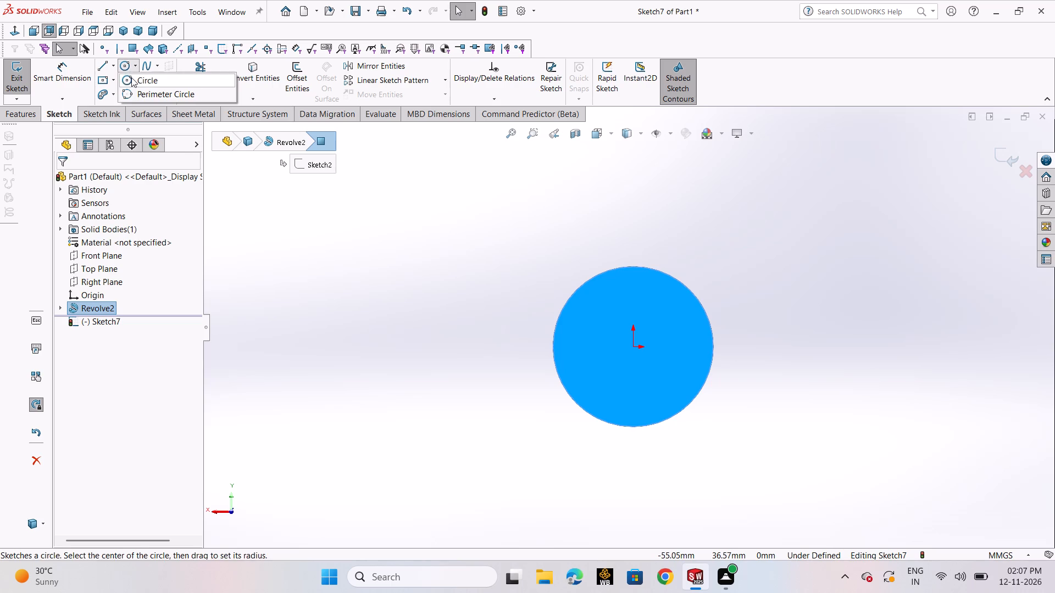
{"action": "left_click", "coordinate": [131, 77]}
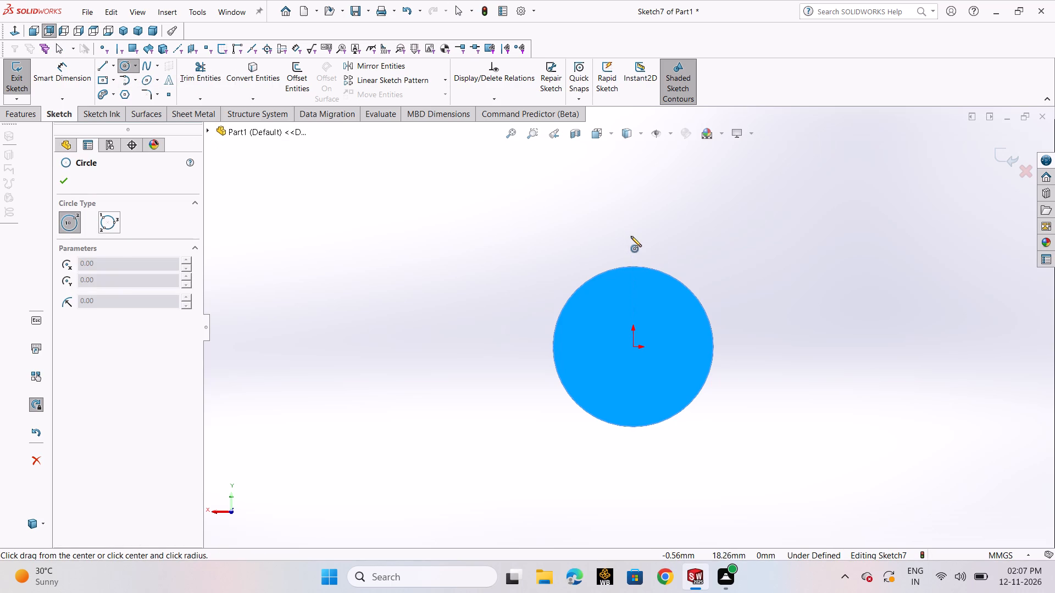
{"action": "left_click", "coordinate": [634, 238]}
{"action": "left_click", "coordinate": [639, 243]}
{"action": "right_click", "coordinate": [639, 243]}
{"action": "left_click", "coordinate": [671, 251]}
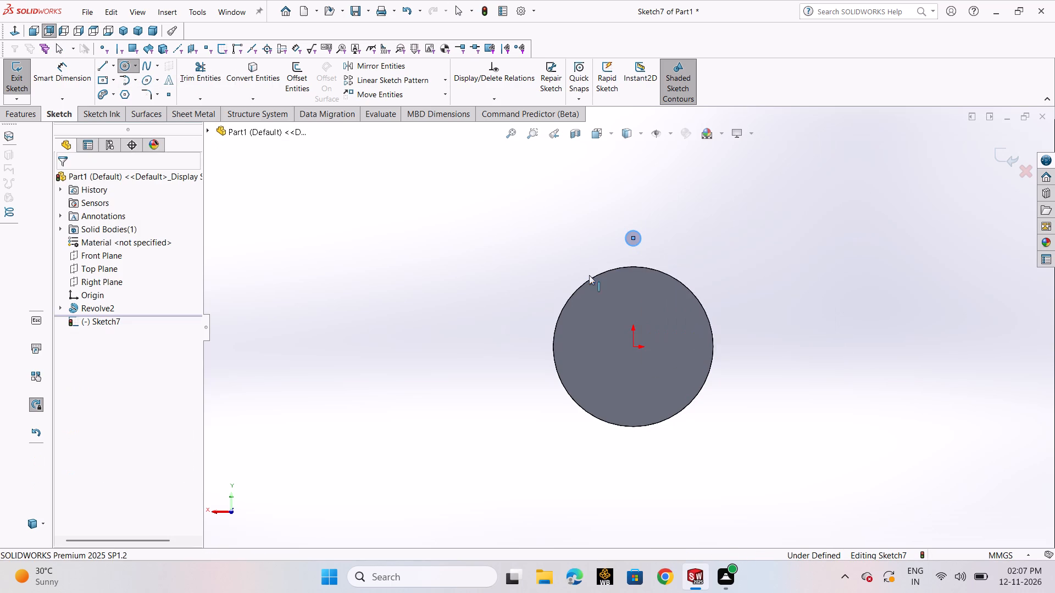
Dimension the vertical distance from the origin to the small circle's centre as 16 mm.
{"action": "left_click", "coordinate": [46, 79]}
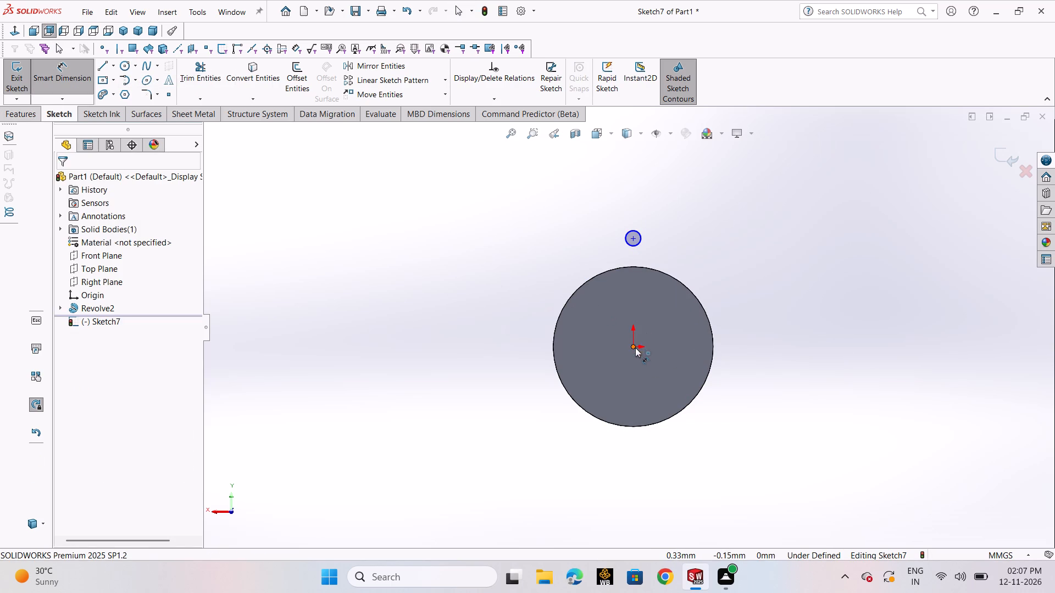
{"action": "left_click", "coordinate": [635, 348]}
{"action": "left_click", "coordinate": [634, 239]}
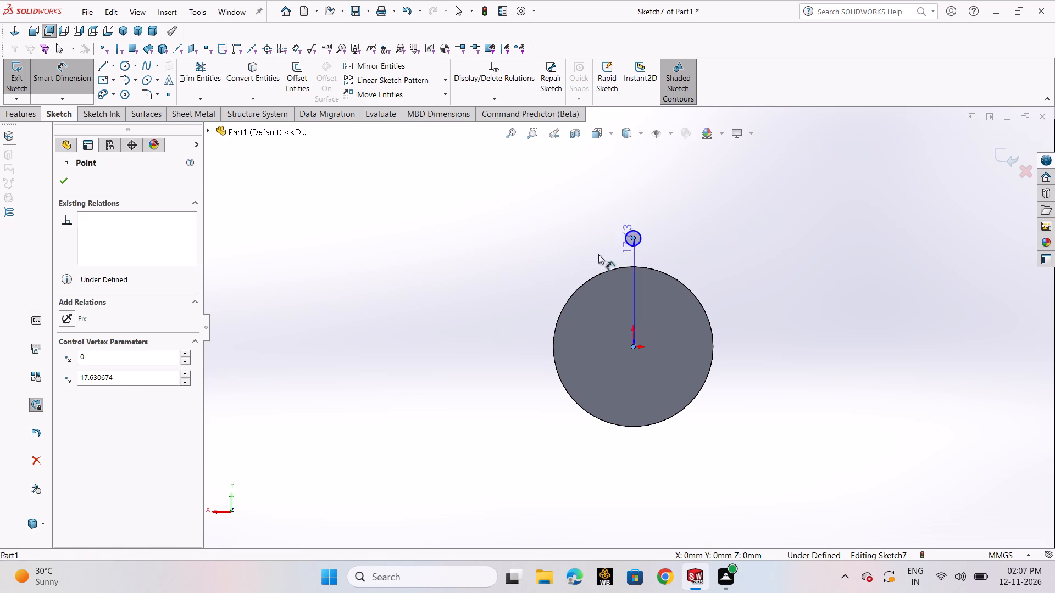
{"action": "left_click", "coordinate": [432, 276]}
{"action": "key", "text": "2"}
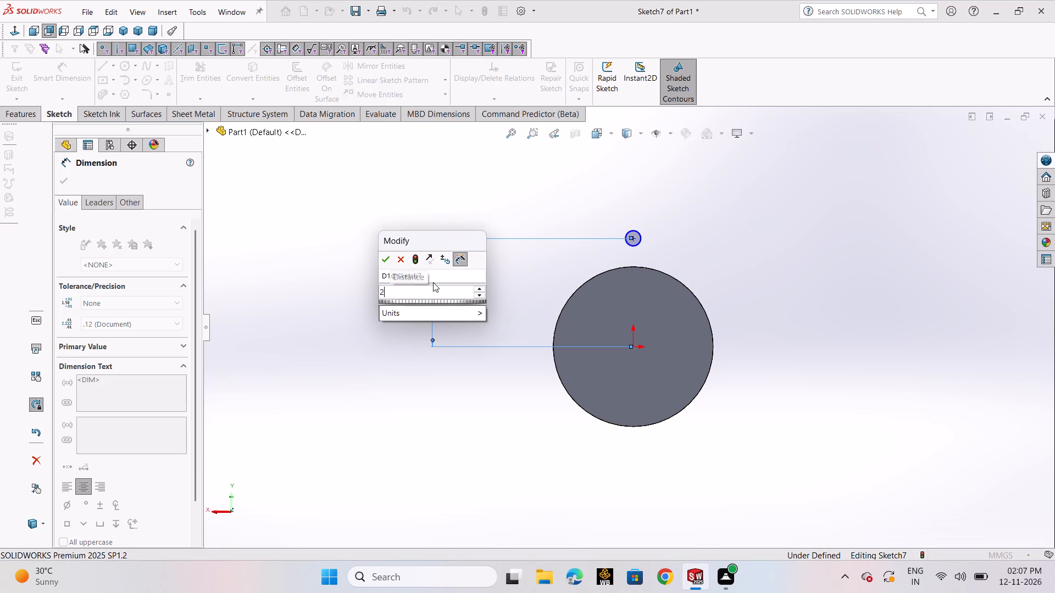
{"action": "key", "text": "BackSpace"}
{"action": "type", "text": "16"}
{"action": "key", "text": "Return"}
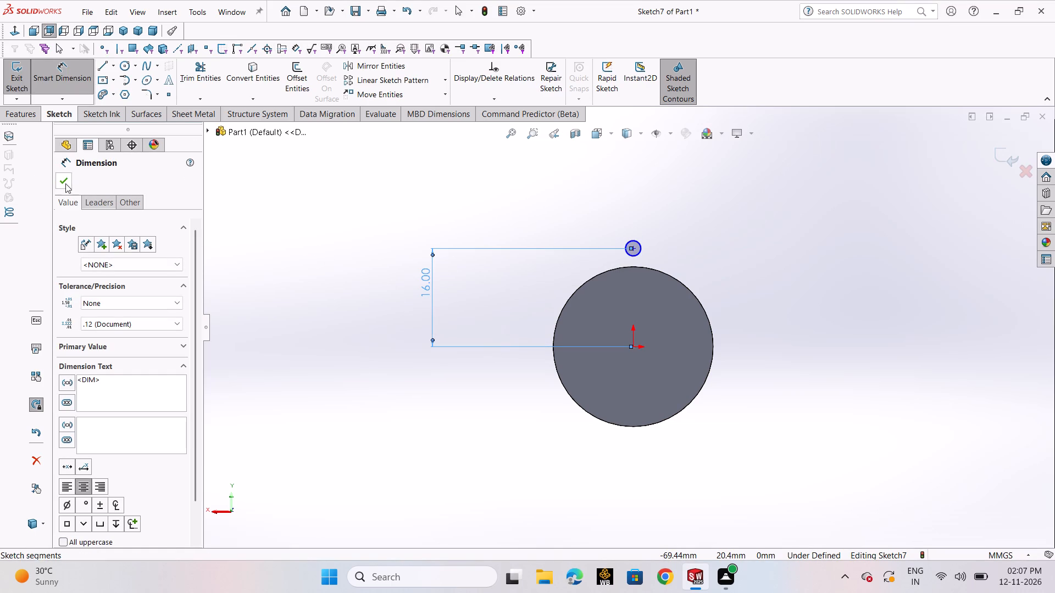
{"action": "left_click", "coordinate": [59, 181]}
Dimension the small circle's diameter as 12 mm.
{"action": "left_click", "coordinate": [70, 91]}
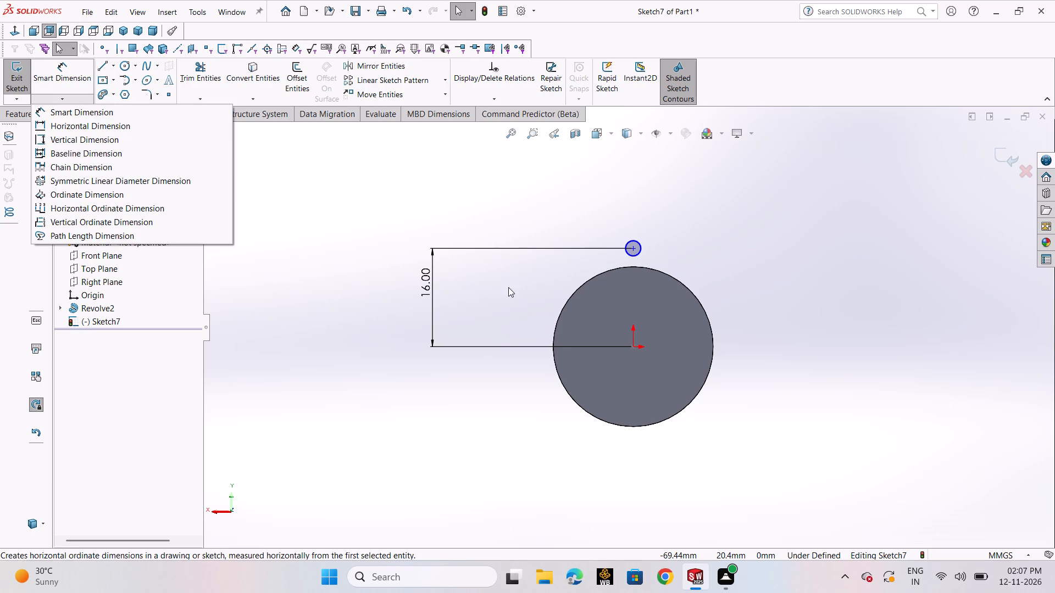
{"action": "left_click", "coordinate": [151, 108]}
{"action": "left_click", "coordinate": [637, 258]}
{"action": "left_click", "coordinate": [836, 260]}
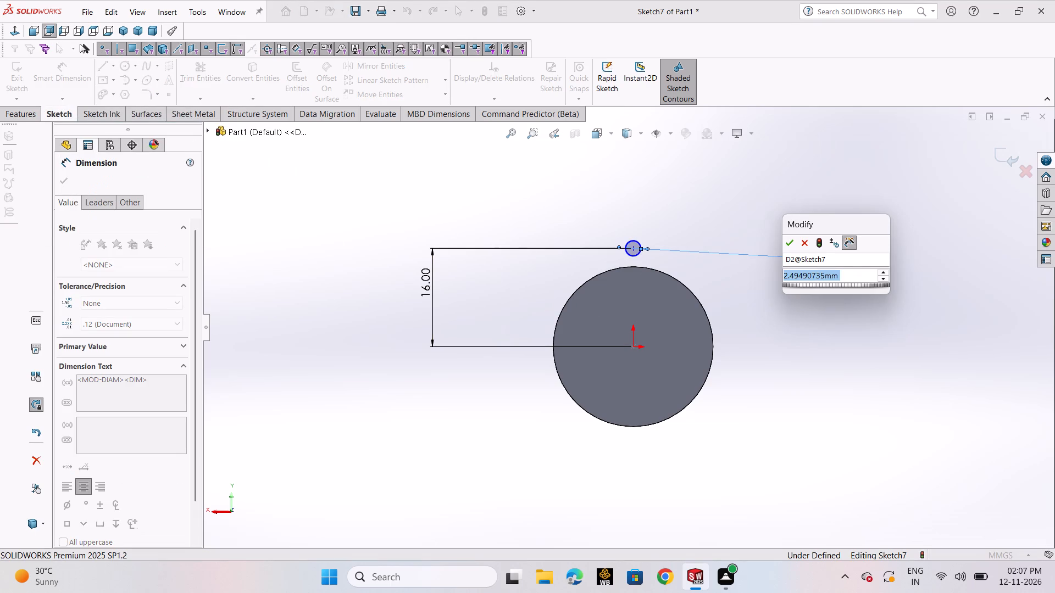
{"action": "type", "text": "12"}
{"action": "key", "text": "Return"}
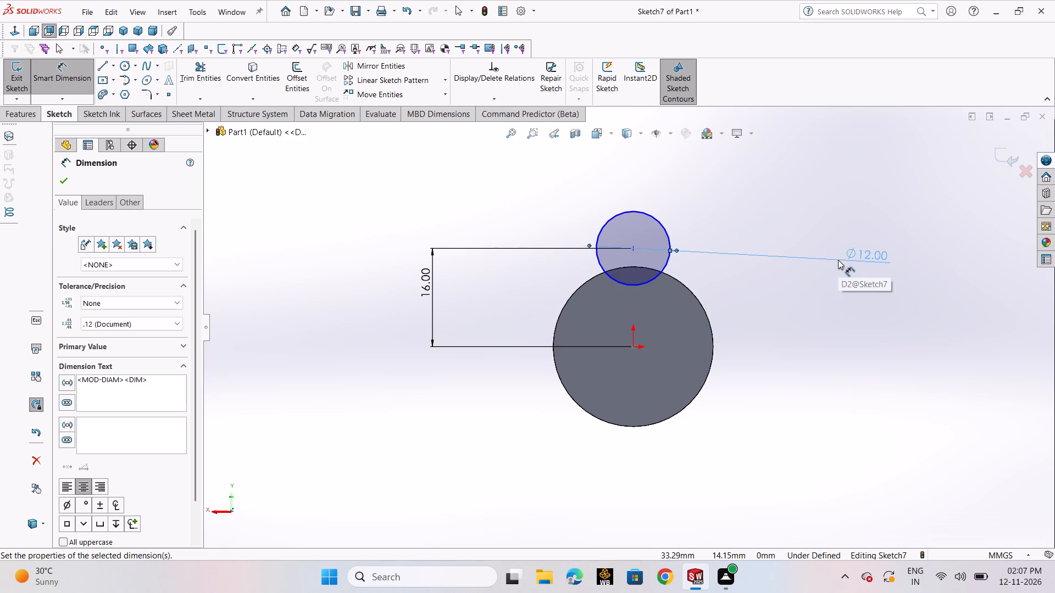
{"action": "left_click", "coordinate": [65, 180]}
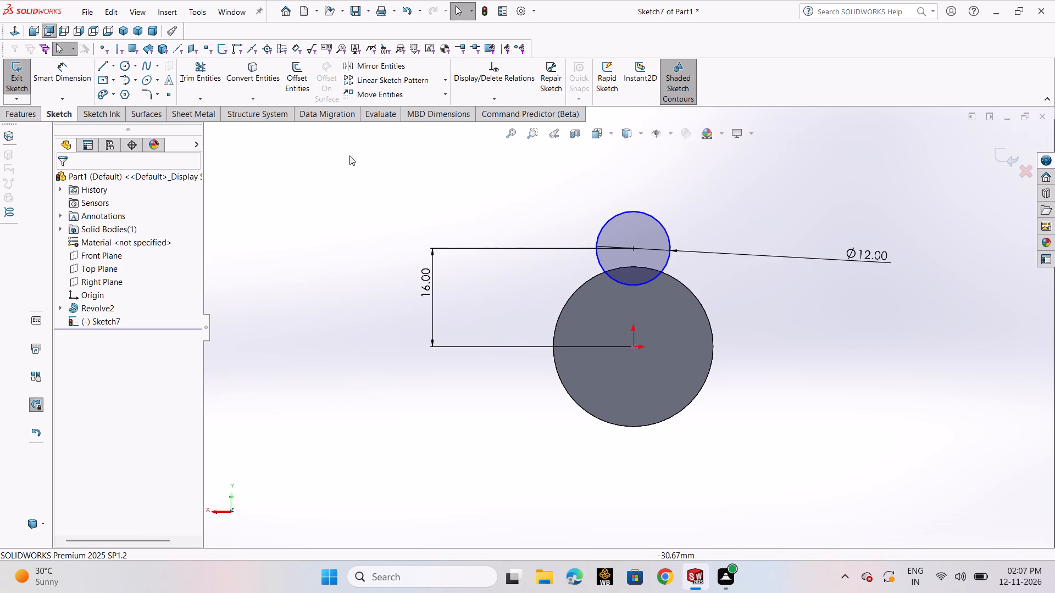
Add a vertical relation between the origin and the 12 mm circle's centre.
{"action": "left_click", "coordinate": [485, 99]}
{"action": "left_click", "coordinate": [497, 122]}
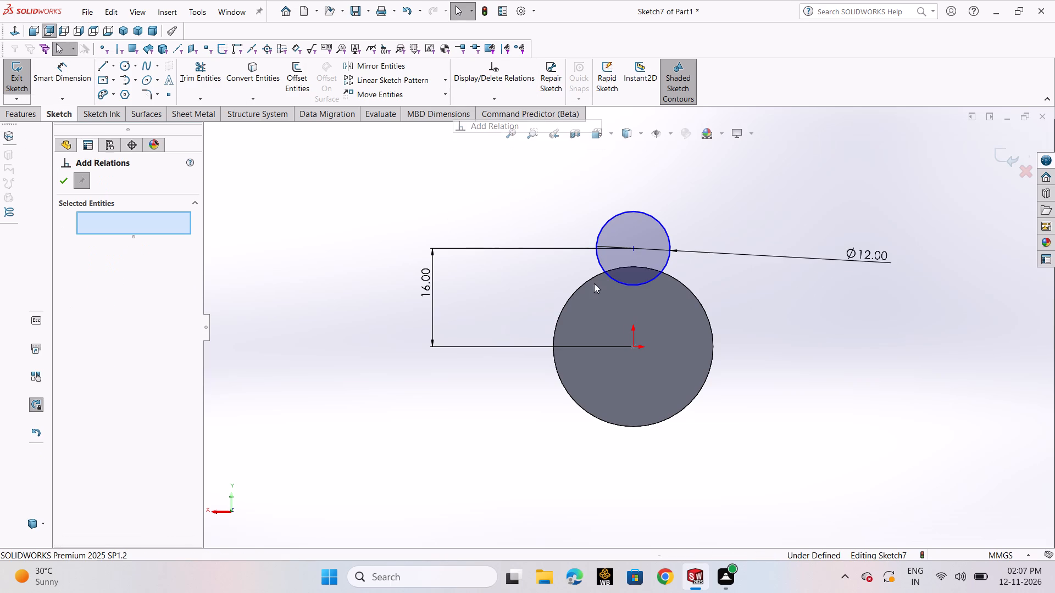
{"action": "left_click", "coordinate": [633, 348]}
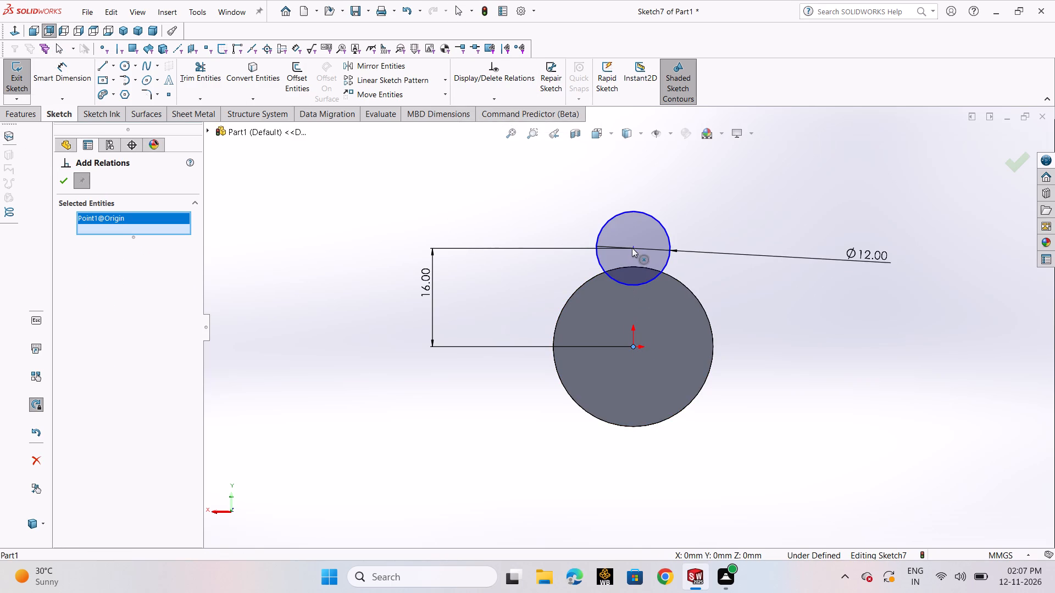
{"action": "left_click", "coordinate": [632, 248]}
{"action": "left_click", "coordinate": [85, 396]}
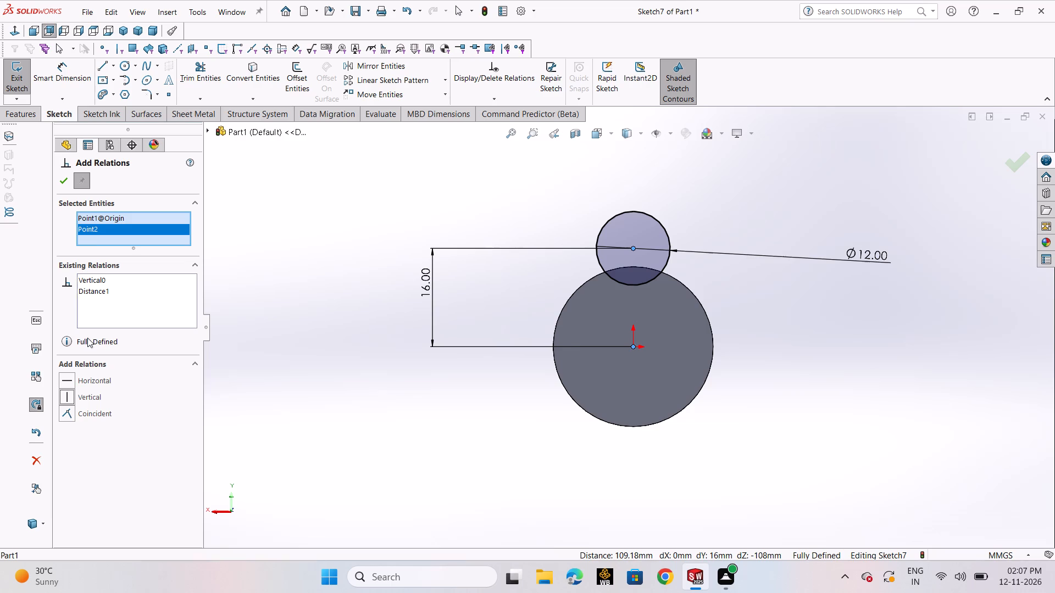
{"action": "left_click", "coordinate": [66, 178]}
{"action": "left_click", "coordinate": [324, 251]}
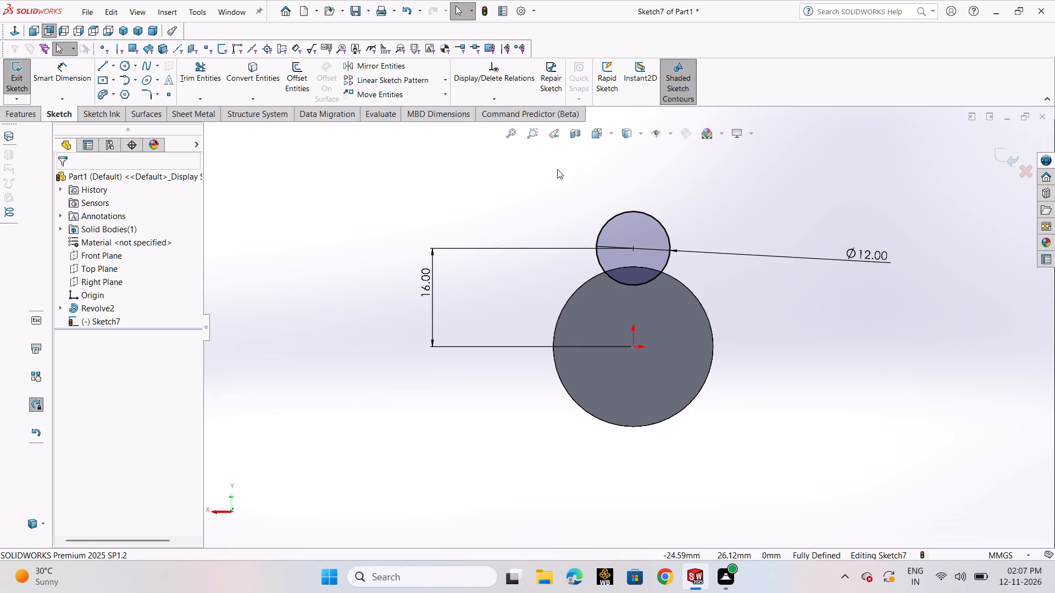
Create a circular sketch pattern of the 12 mm circle around the origin, with 6 equally spaced instances over 360 degrees.
{"action": "left_click", "coordinate": [447, 84]}
{"action": "left_click", "coordinate": [437, 111]}
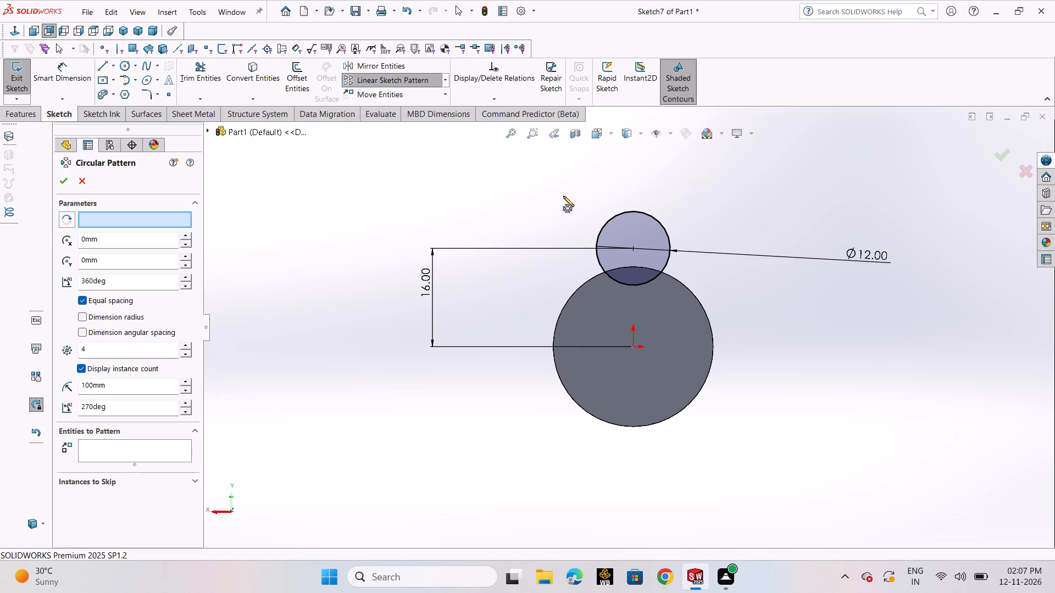
{"action": "left_click", "coordinate": [606, 227]}
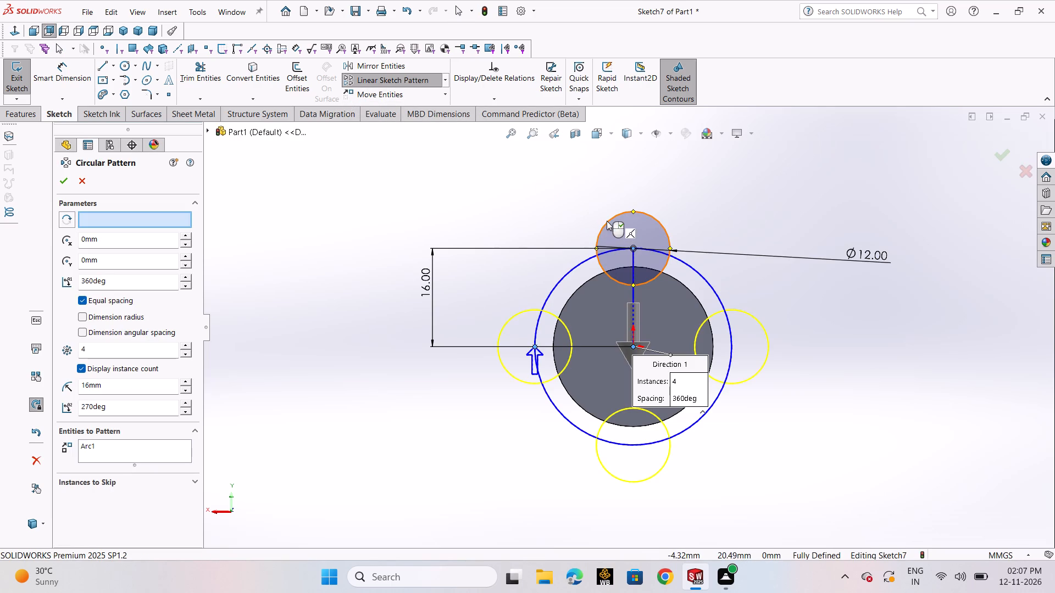
{"action": "double_click", "coordinate": [166, 351]}
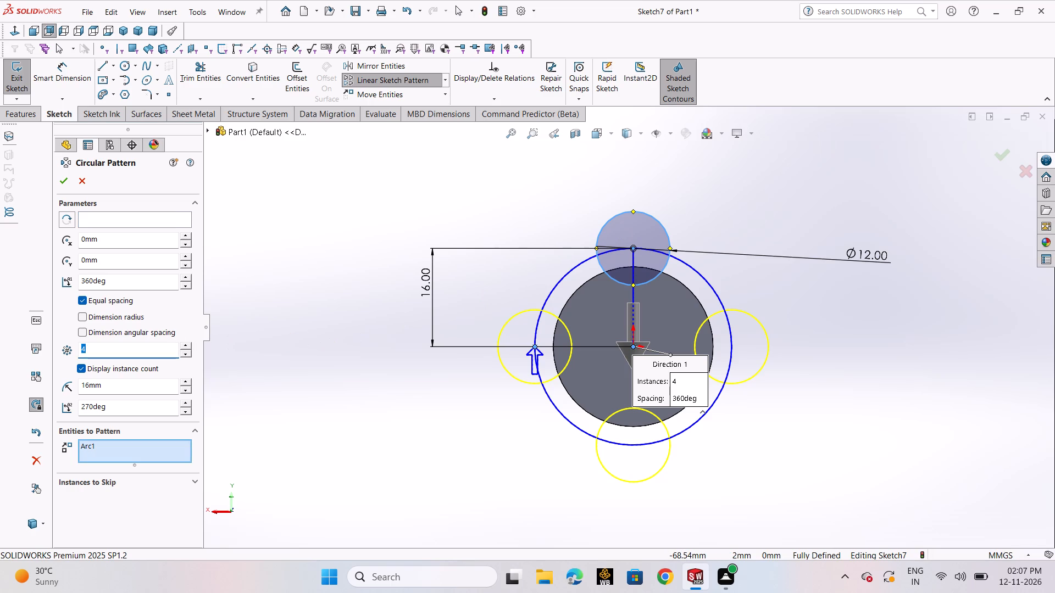
{"action": "key", "text": "6"}
{"action": "key", "text": "Return"}
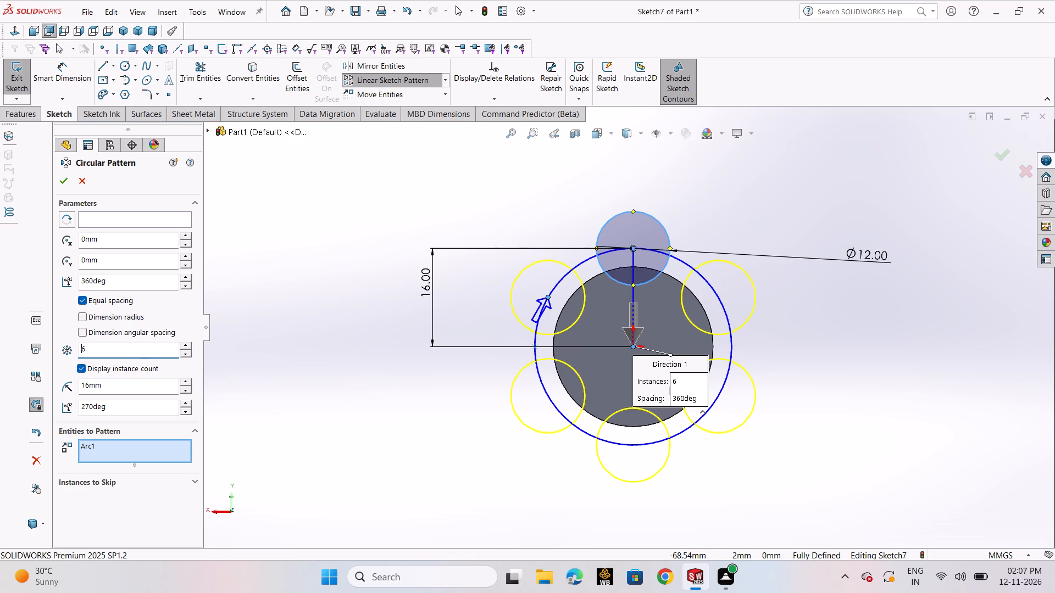
{"action": "left_click", "coordinate": [63, 183]}
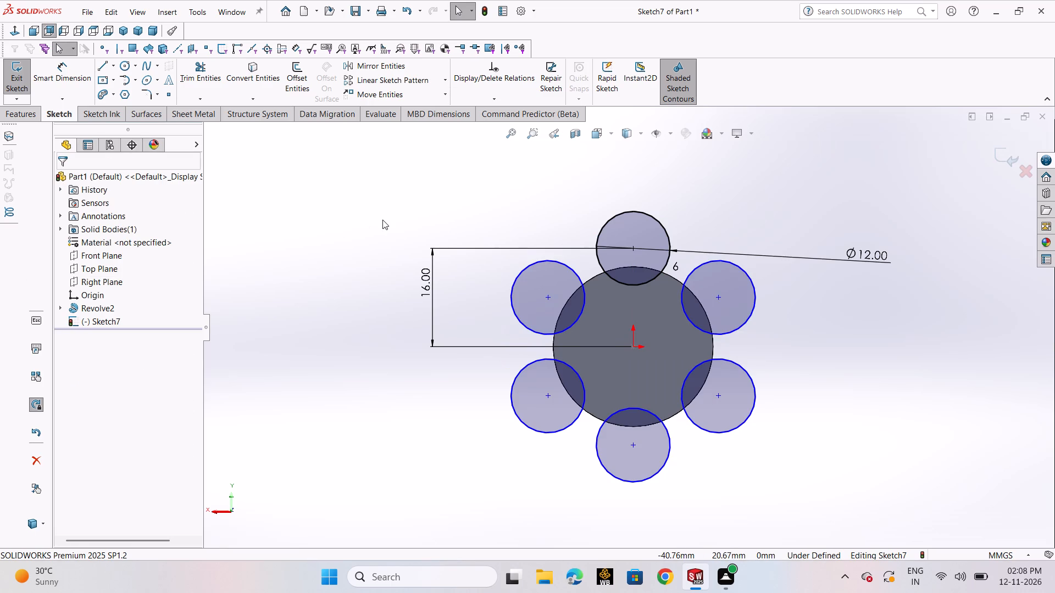
Convert the pin end face's circular outline into sketch geometry with Convert Entities.
{"action": "left_click", "coordinate": [246, 71]}
{"action": "left_click", "coordinate": [595, 278]}
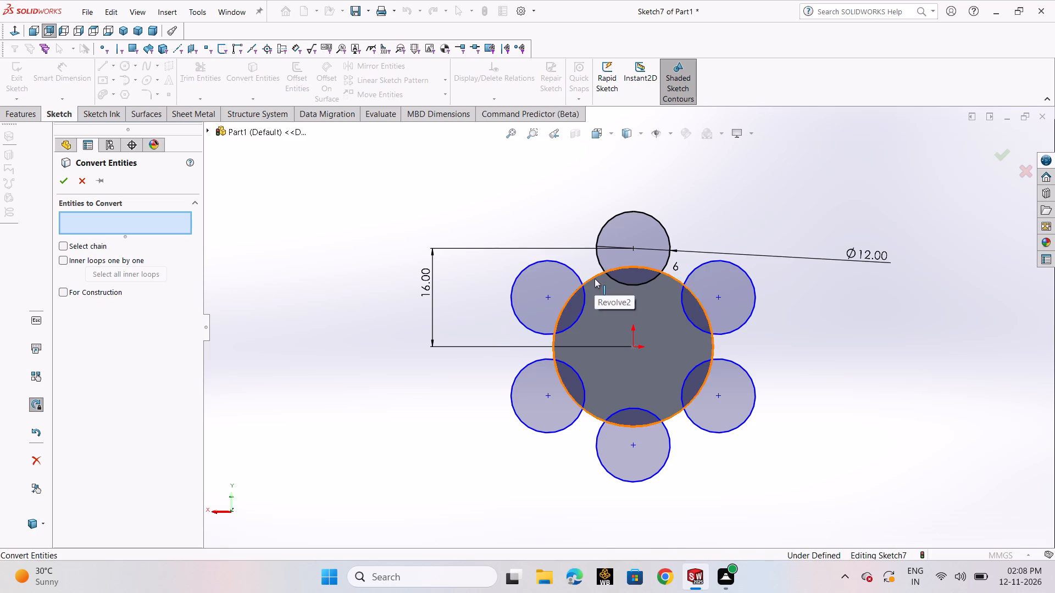
{"action": "left_click", "coordinate": [63, 182]}
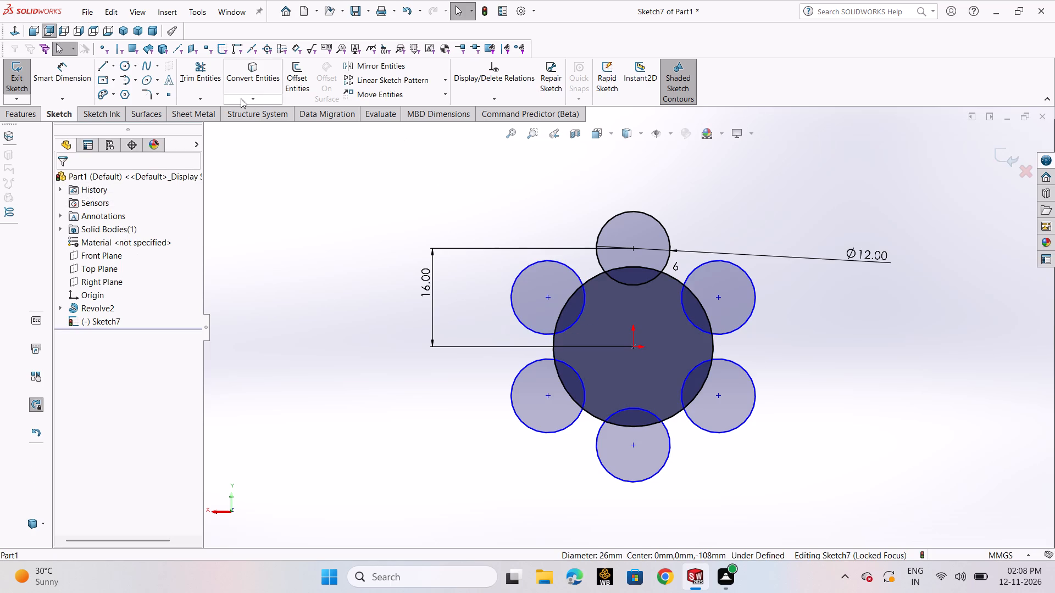
Power trim the outer portions of all six patterned circles, leaving only the inward arcs inside the pin's outline.
{"action": "left_click", "coordinate": [199, 77]}
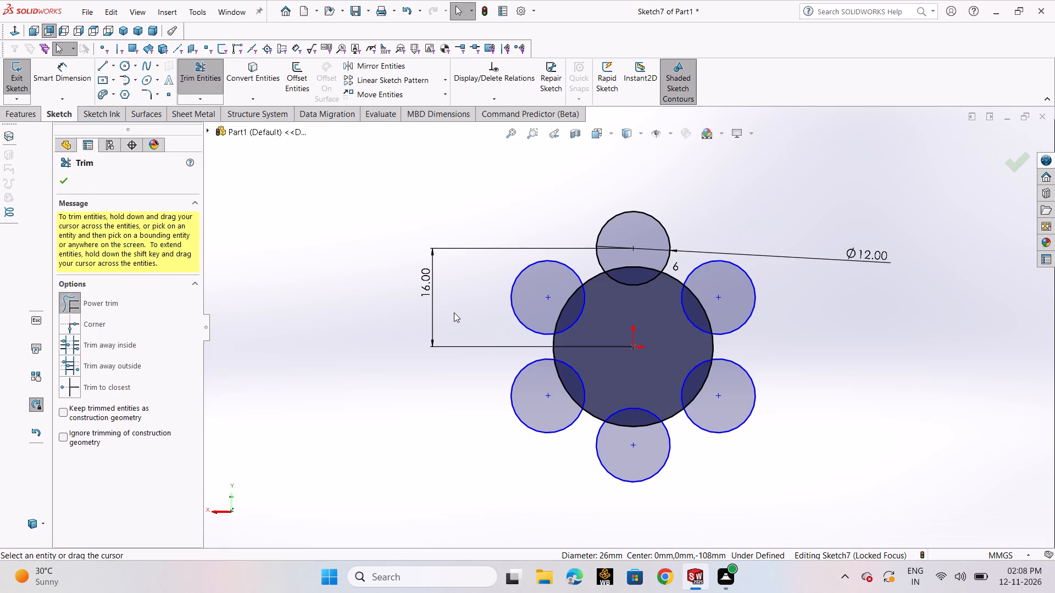
{"action": "left_click_drag", "start_coordinate": [459, 318], "coordinate": [582, 422]}
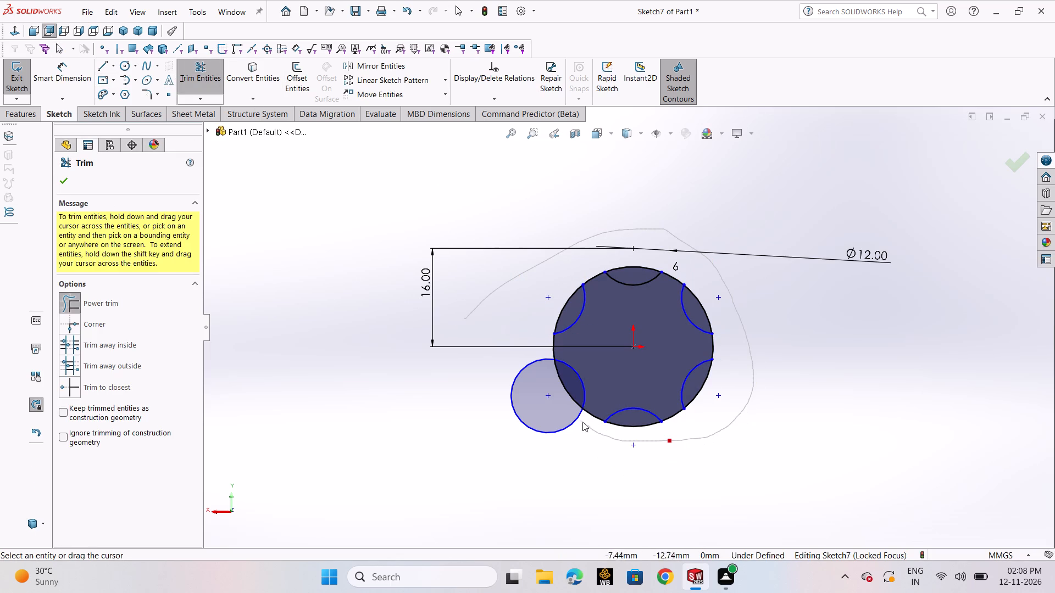
{"action": "left_click_drag", "start_coordinate": [582, 422], "coordinate": [525, 381]}
{"action": "left_click", "coordinate": [64, 182]}
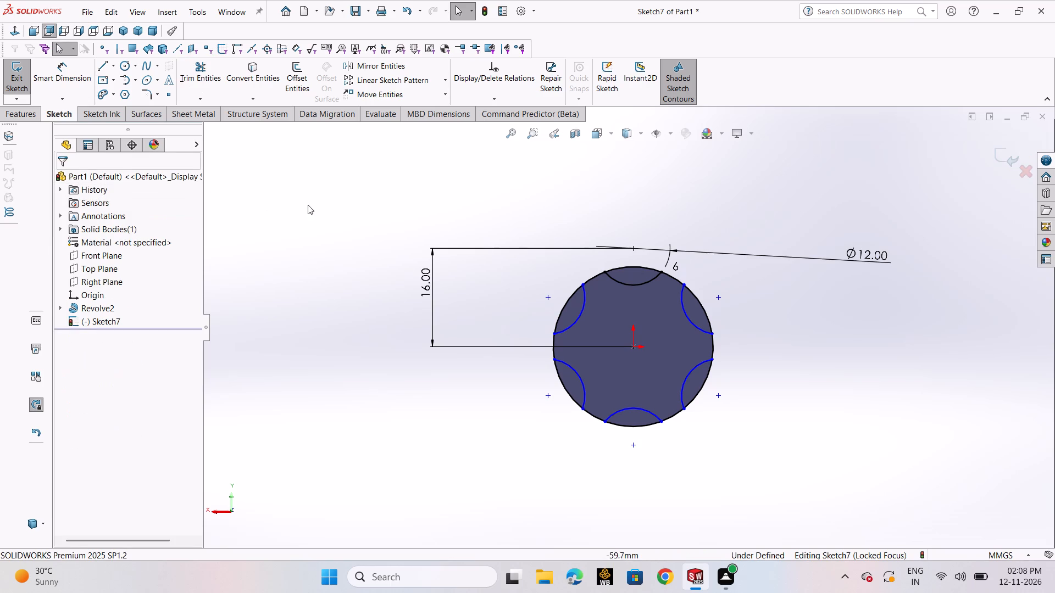
{"action": "left_click", "coordinate": [376, 205]}
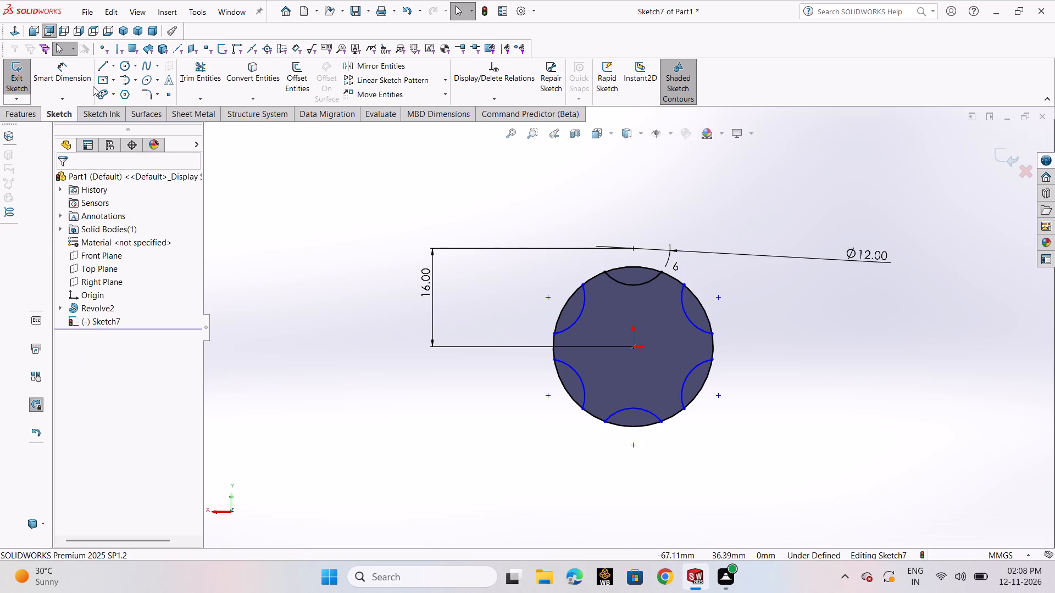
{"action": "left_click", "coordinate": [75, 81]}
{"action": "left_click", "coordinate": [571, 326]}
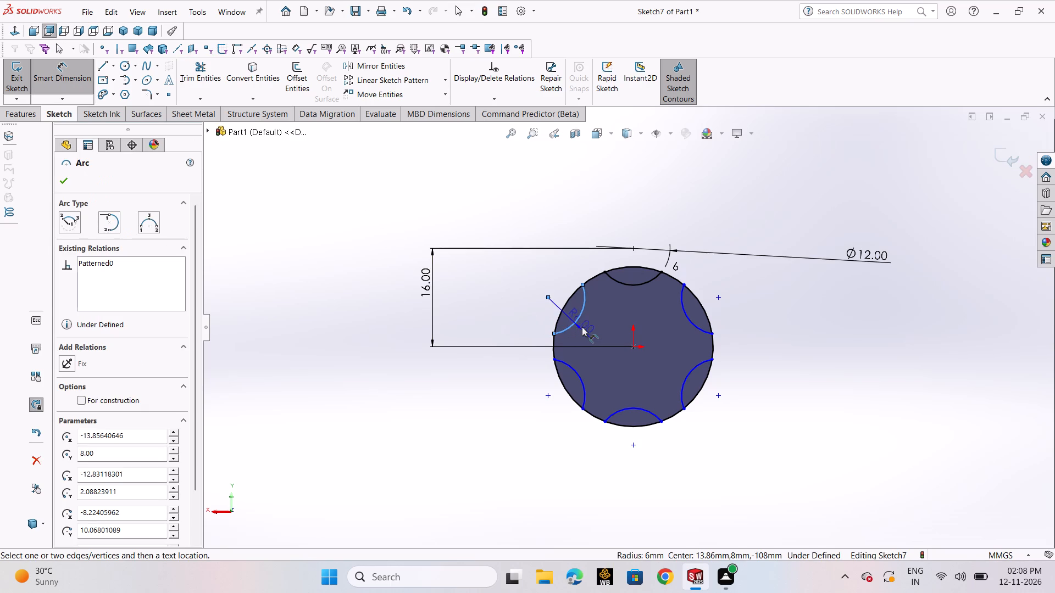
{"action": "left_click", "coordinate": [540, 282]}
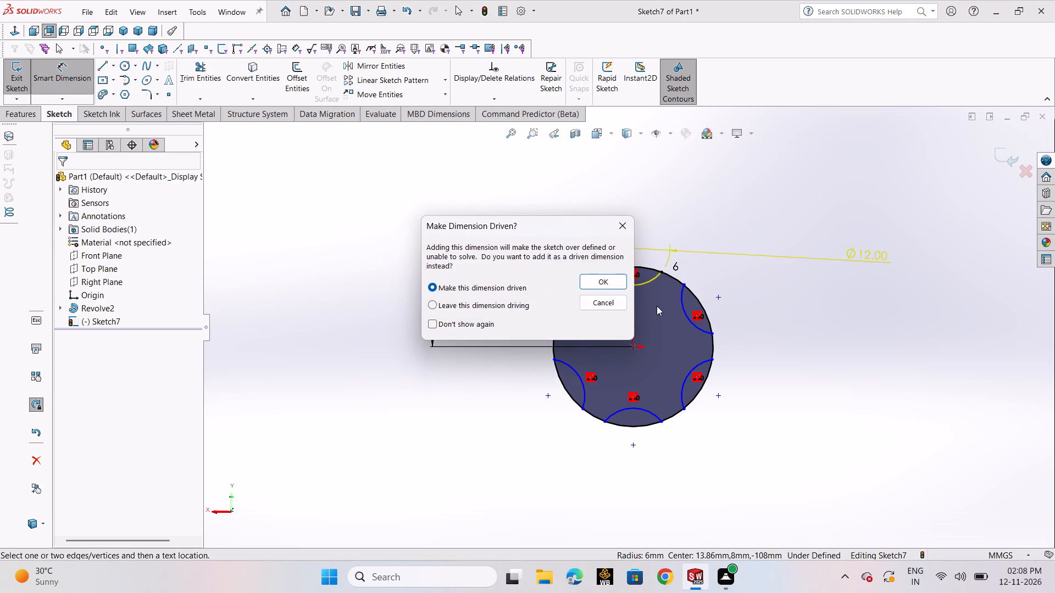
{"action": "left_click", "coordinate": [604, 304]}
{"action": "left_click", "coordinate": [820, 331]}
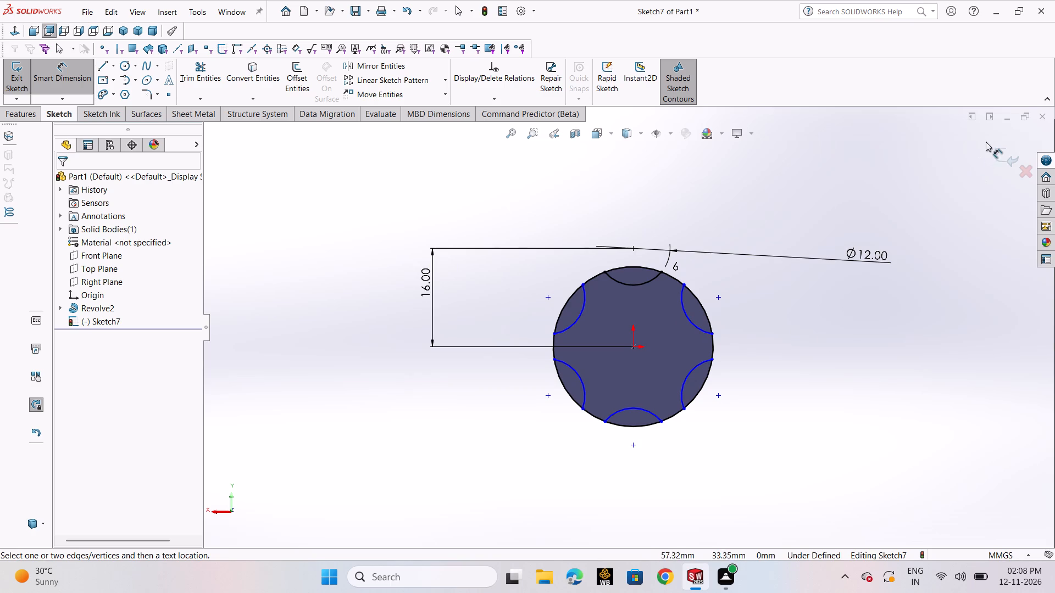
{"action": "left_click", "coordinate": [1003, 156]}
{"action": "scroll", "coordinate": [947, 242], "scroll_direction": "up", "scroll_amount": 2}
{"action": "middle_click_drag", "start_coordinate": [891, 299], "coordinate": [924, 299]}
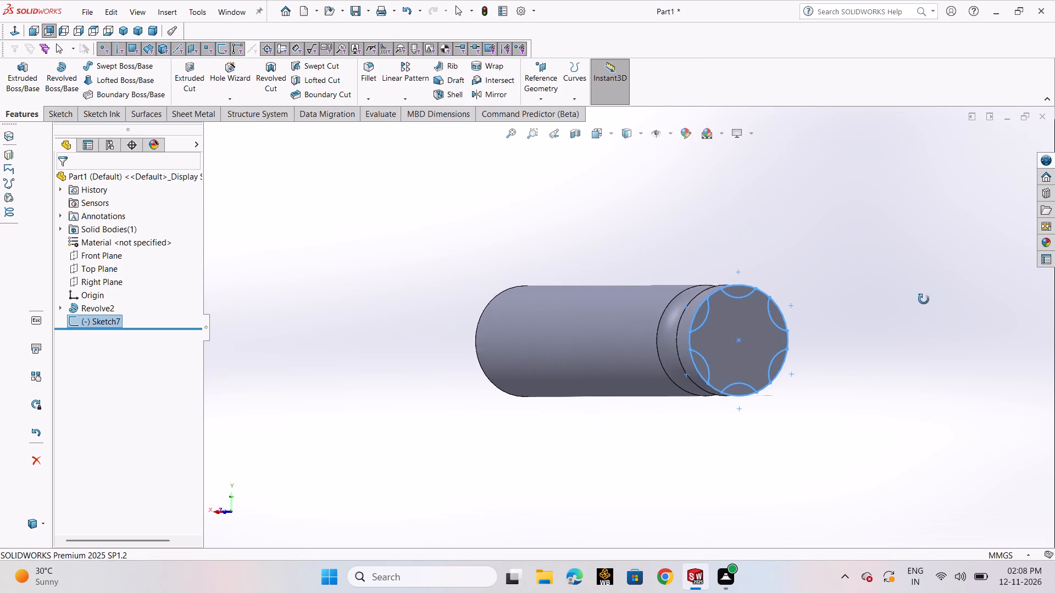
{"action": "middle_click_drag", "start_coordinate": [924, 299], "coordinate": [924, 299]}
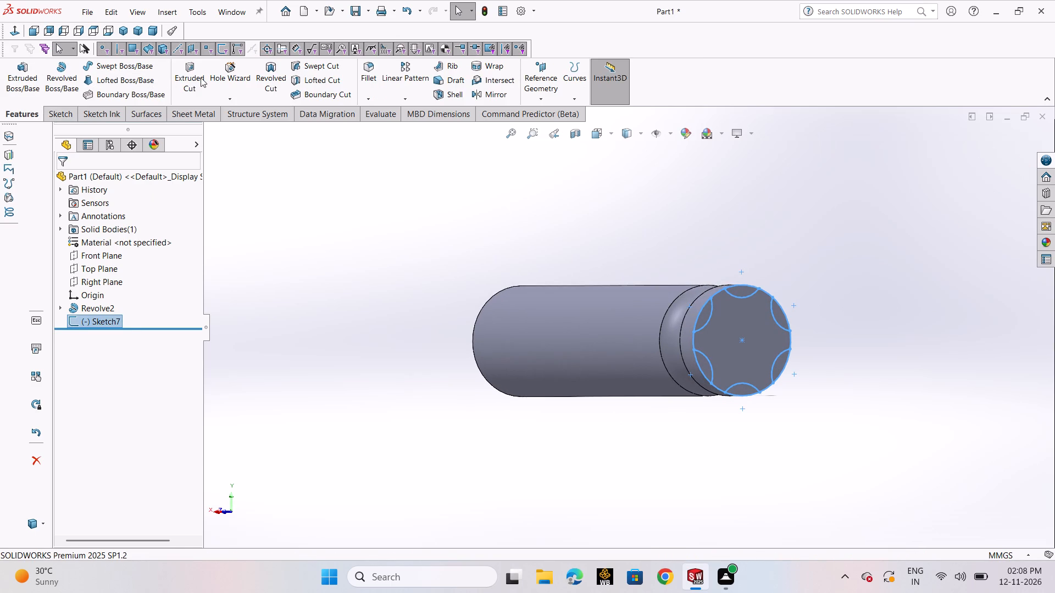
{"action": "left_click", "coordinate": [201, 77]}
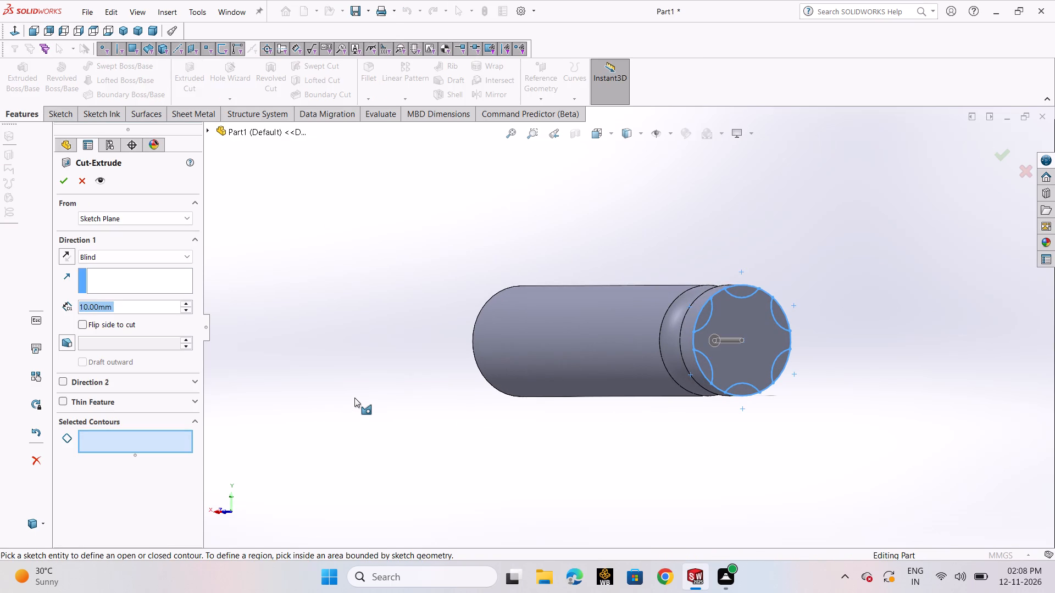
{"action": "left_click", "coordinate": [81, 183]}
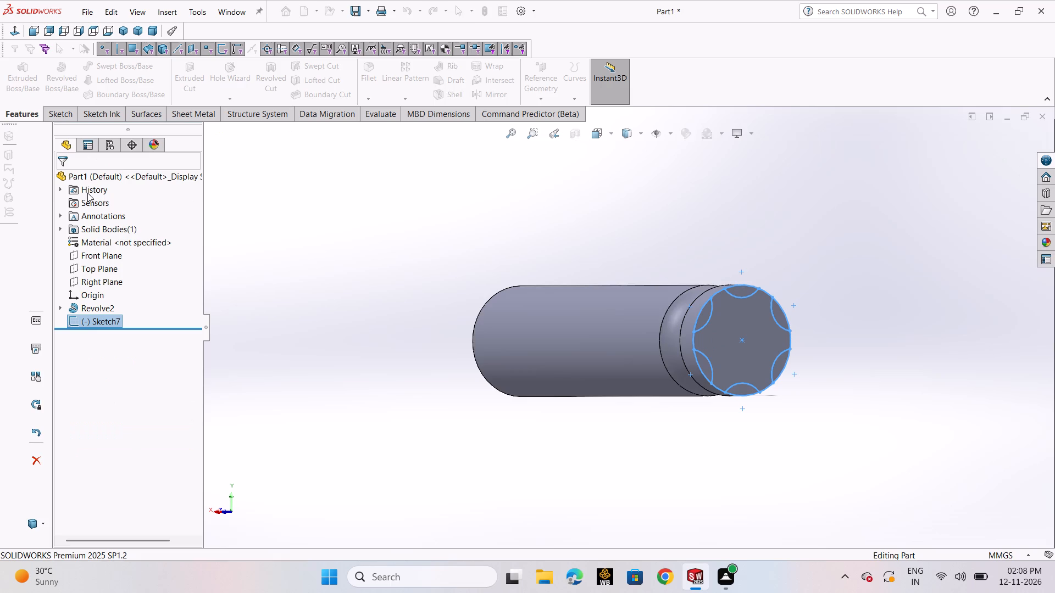
Reopen the end-face sketch and power trim the six outline segments between neighbouring arcs, leaving six separate closed lens-shaped profiles.
{"action": "double_click", "coordinate": [704, 354]}
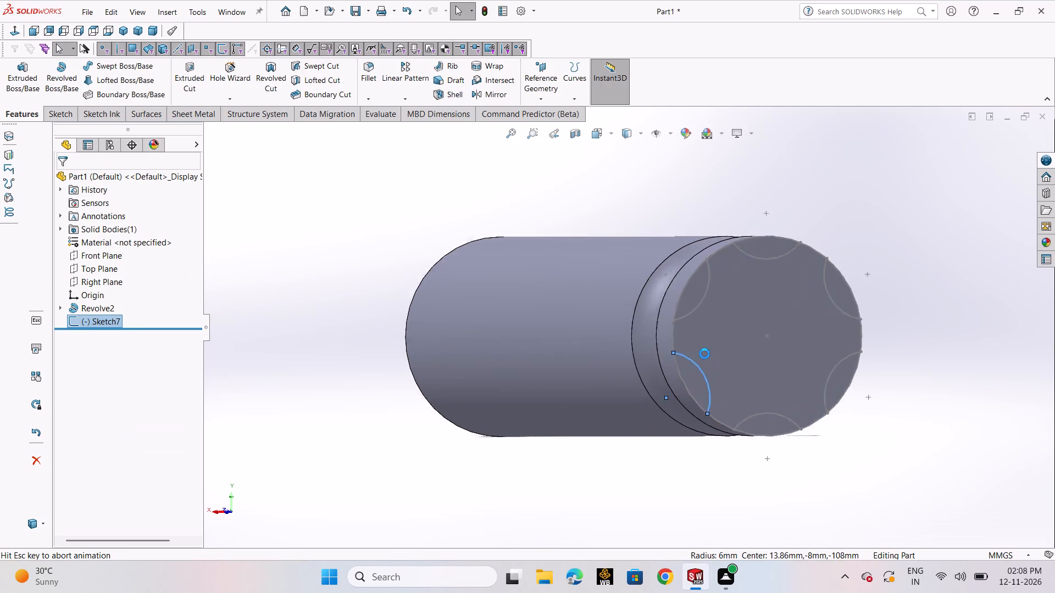
{"action": "left_click", "coordinate": [189, 81]}
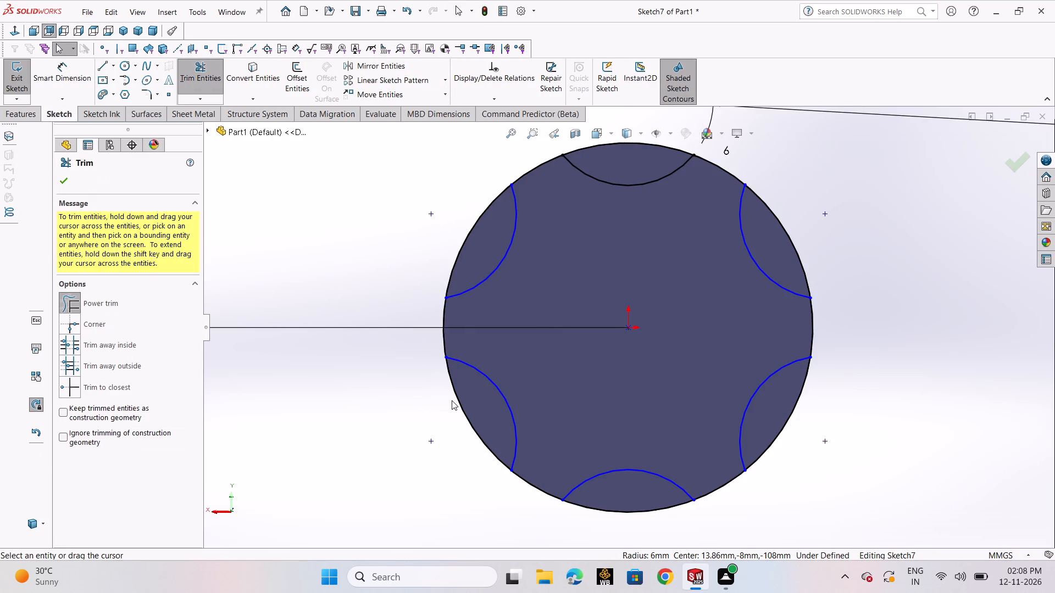
{"action": "left_click_drag", "start_coordinate": [407, 342], "coordinate": [849, 328]}
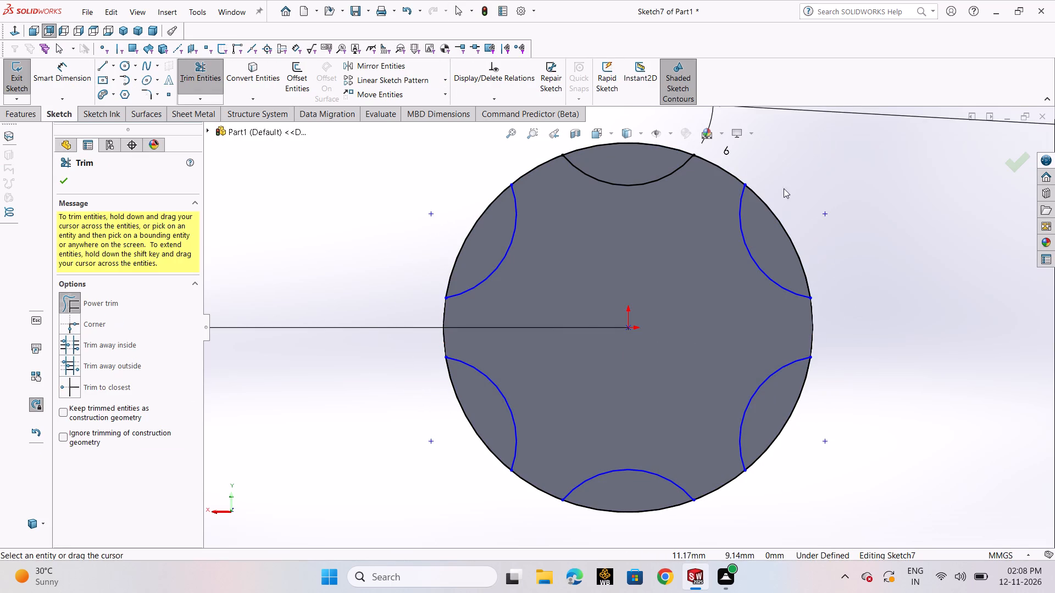
{"action": "left_click_drag", "start_coordinate": [744, 157], "coordinate": [703, 190]}
{"action": "left_click_drag", "start_coordinate": [573, 194], "coordinate": [510, 165]}
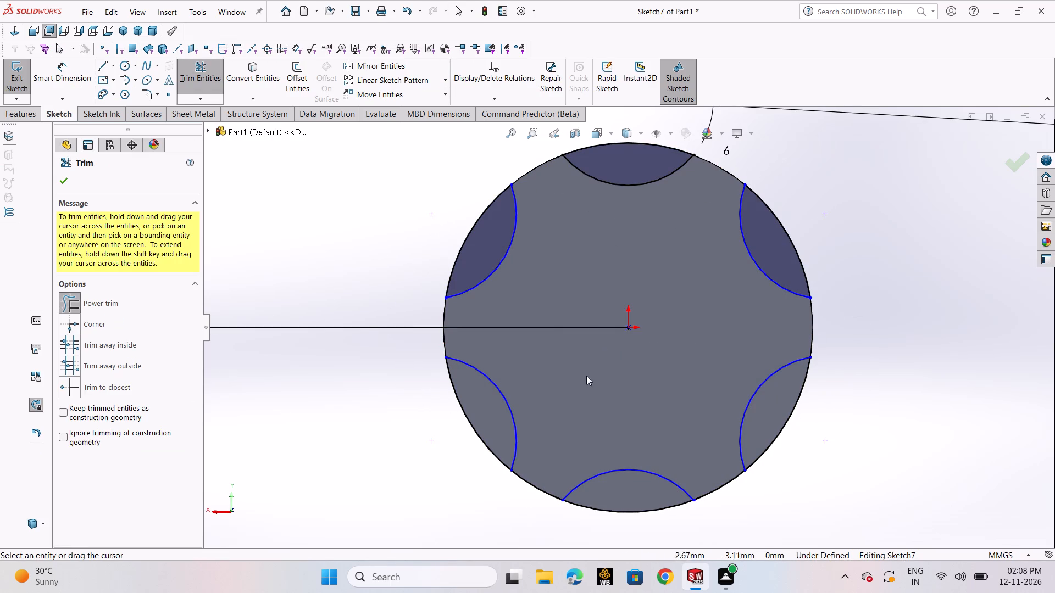
{"action": "left_click_drag", "start_coordinate": [564, 476], "coordinate": [503, 544]}
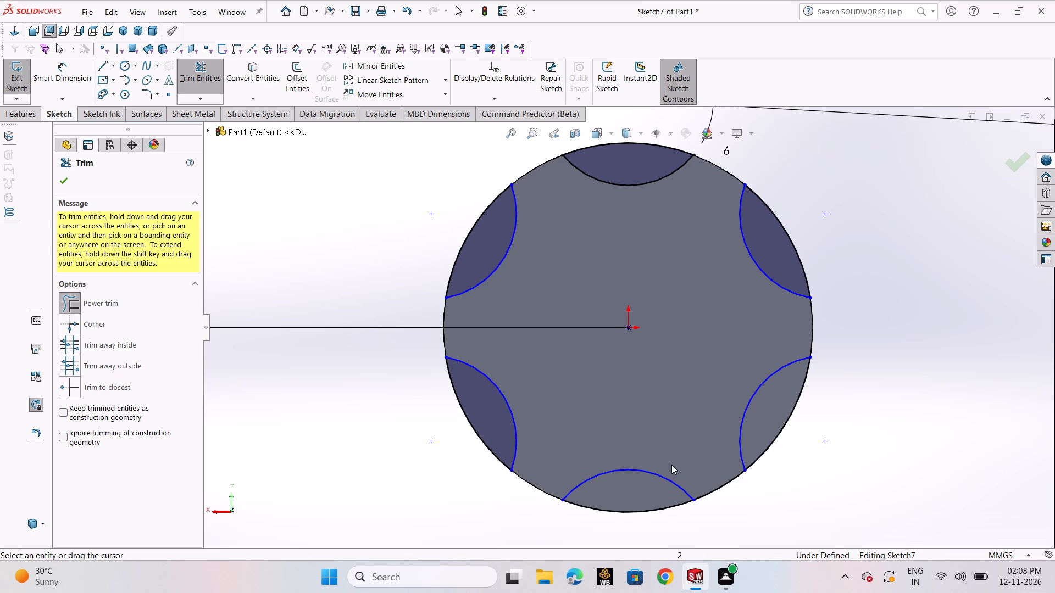
{"action": "left_click_drag", "start_coordinate": [683, 471], "coordinate": [723, 507]}
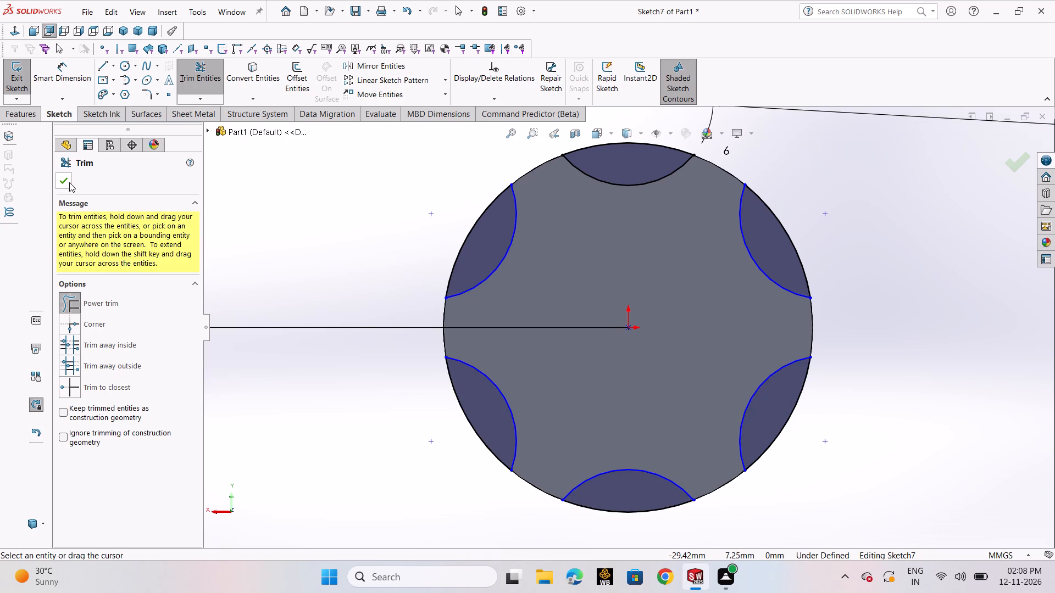
{"action": "left_click", "coordinate": [68, 182]}
Finish trimming and exit the end-face sketch.
{"action": "left_click", "coordinate": [7, 69]}
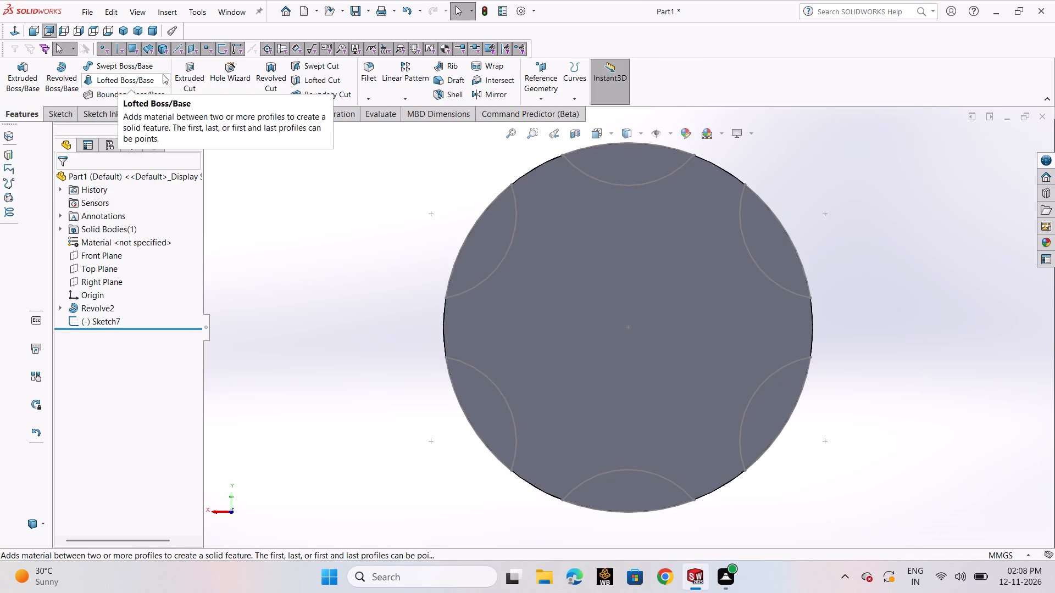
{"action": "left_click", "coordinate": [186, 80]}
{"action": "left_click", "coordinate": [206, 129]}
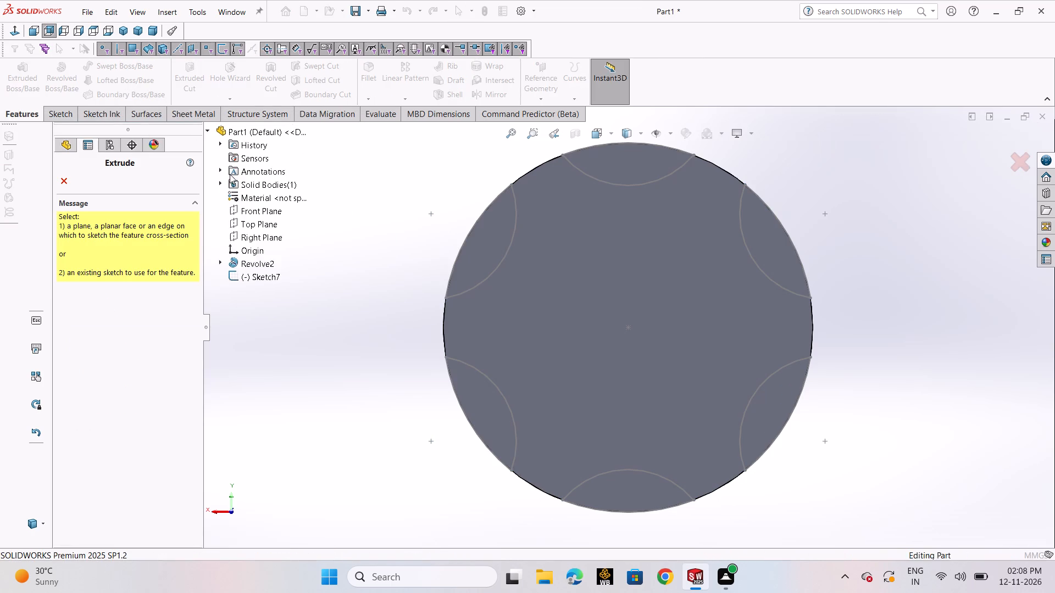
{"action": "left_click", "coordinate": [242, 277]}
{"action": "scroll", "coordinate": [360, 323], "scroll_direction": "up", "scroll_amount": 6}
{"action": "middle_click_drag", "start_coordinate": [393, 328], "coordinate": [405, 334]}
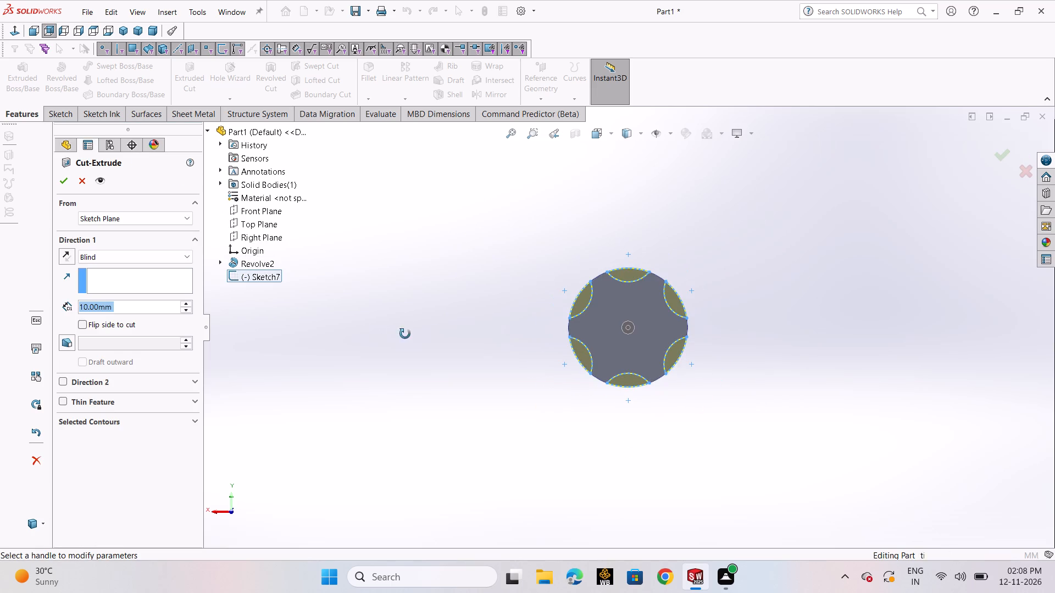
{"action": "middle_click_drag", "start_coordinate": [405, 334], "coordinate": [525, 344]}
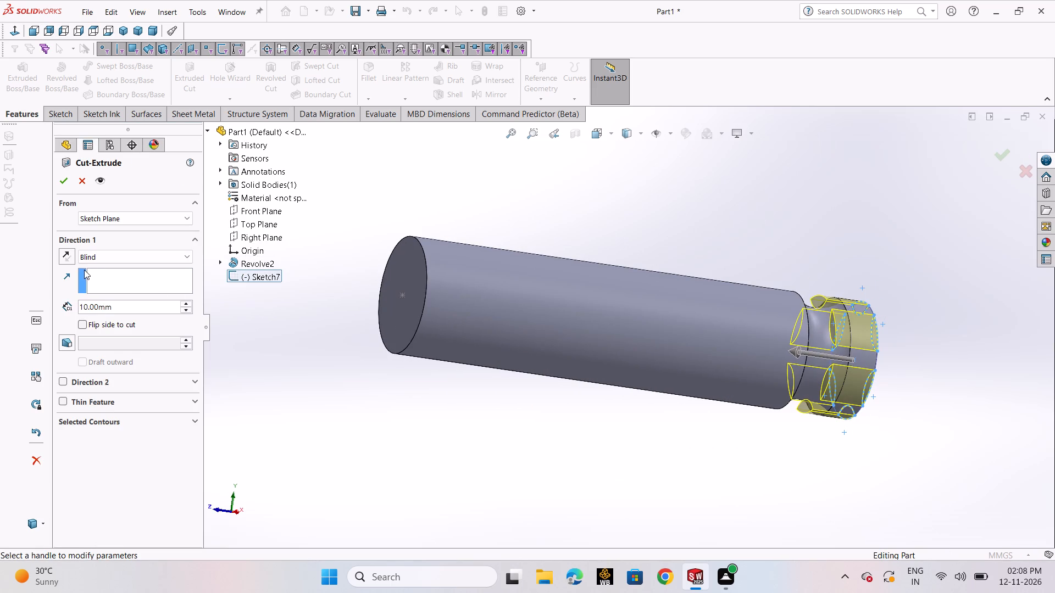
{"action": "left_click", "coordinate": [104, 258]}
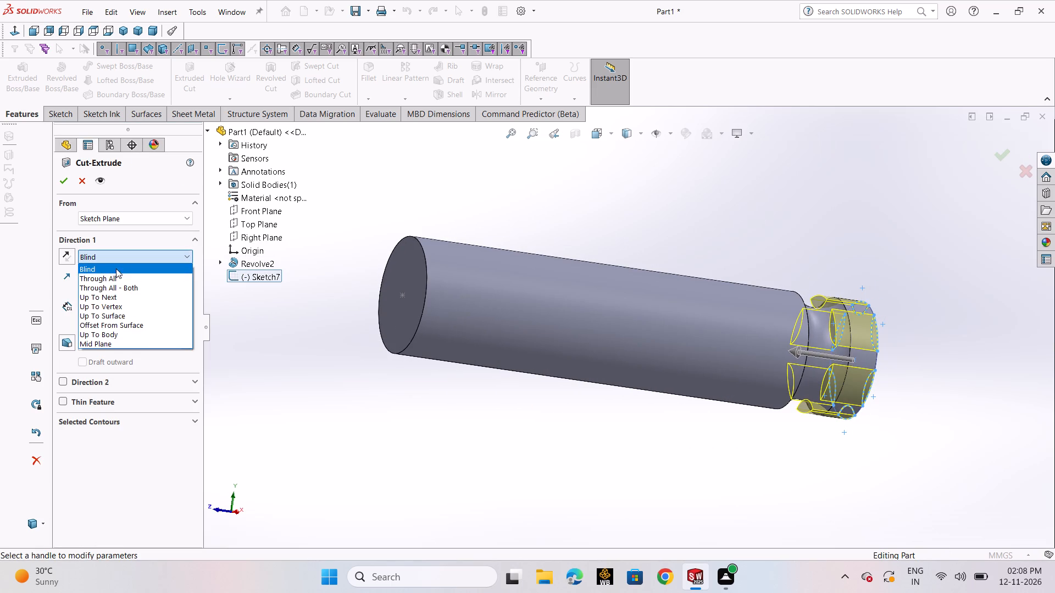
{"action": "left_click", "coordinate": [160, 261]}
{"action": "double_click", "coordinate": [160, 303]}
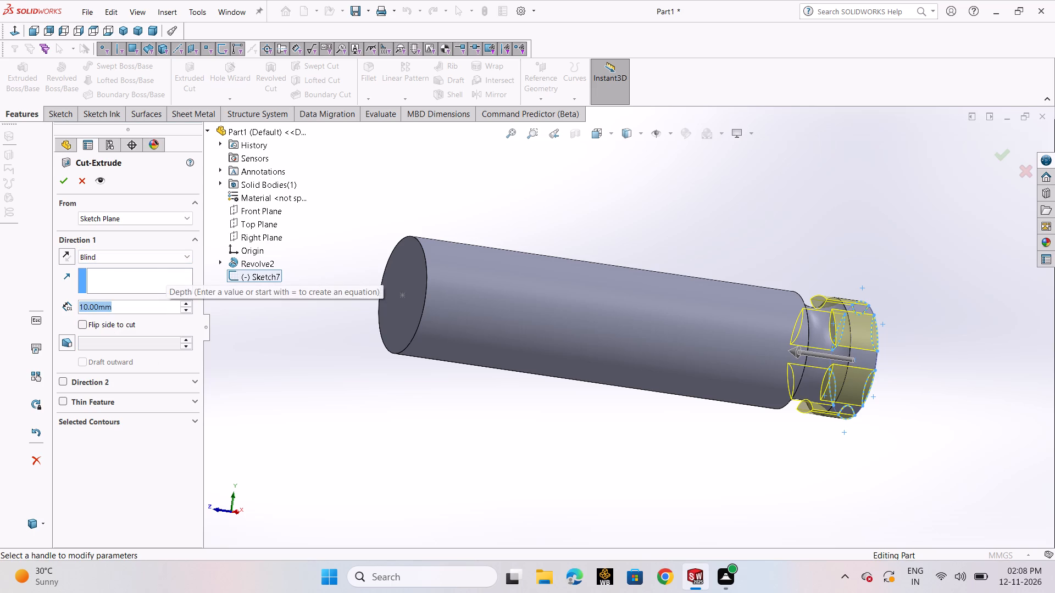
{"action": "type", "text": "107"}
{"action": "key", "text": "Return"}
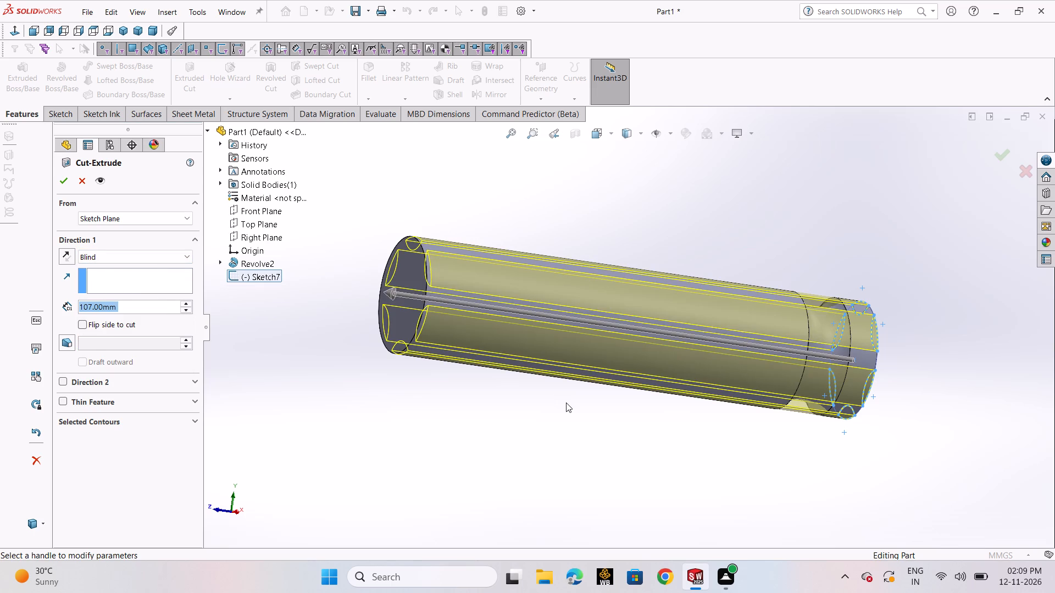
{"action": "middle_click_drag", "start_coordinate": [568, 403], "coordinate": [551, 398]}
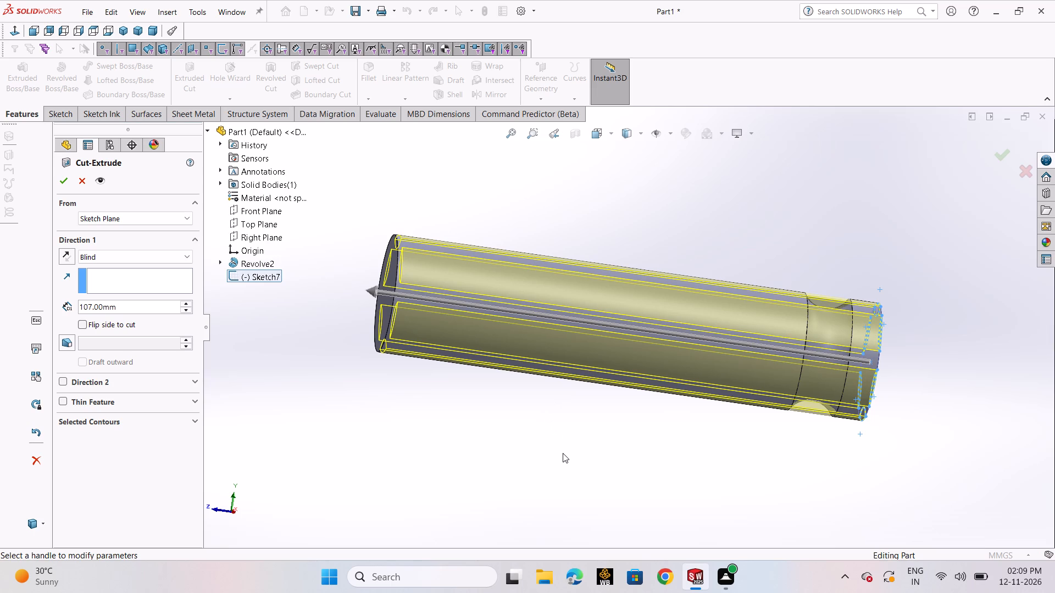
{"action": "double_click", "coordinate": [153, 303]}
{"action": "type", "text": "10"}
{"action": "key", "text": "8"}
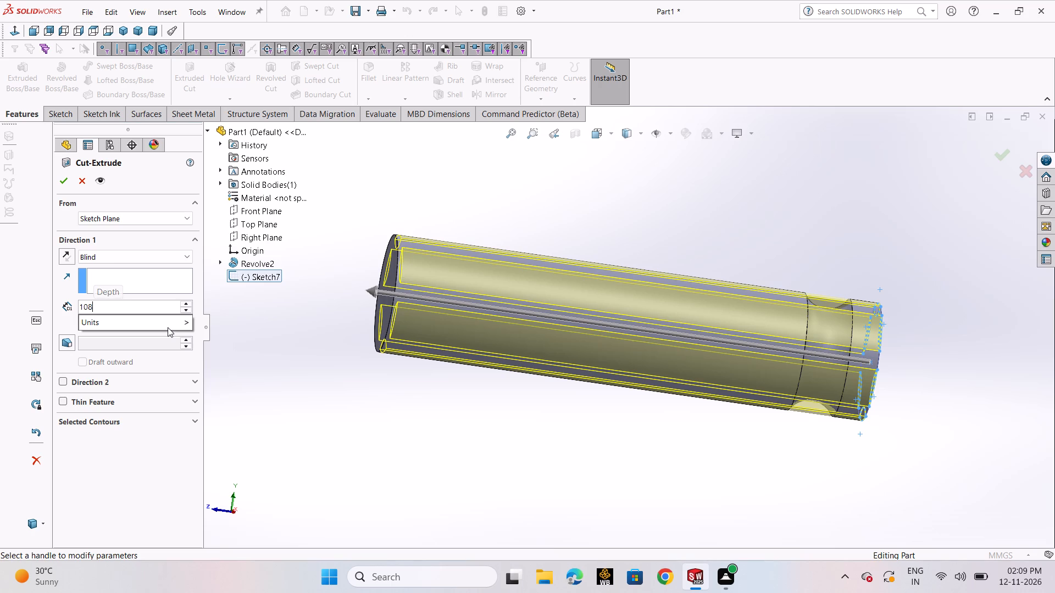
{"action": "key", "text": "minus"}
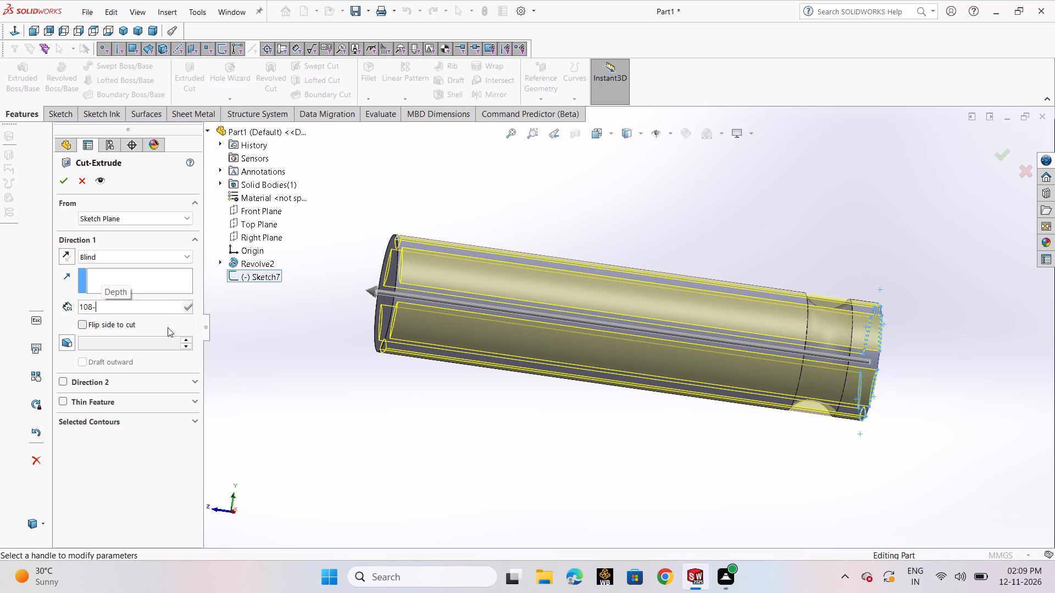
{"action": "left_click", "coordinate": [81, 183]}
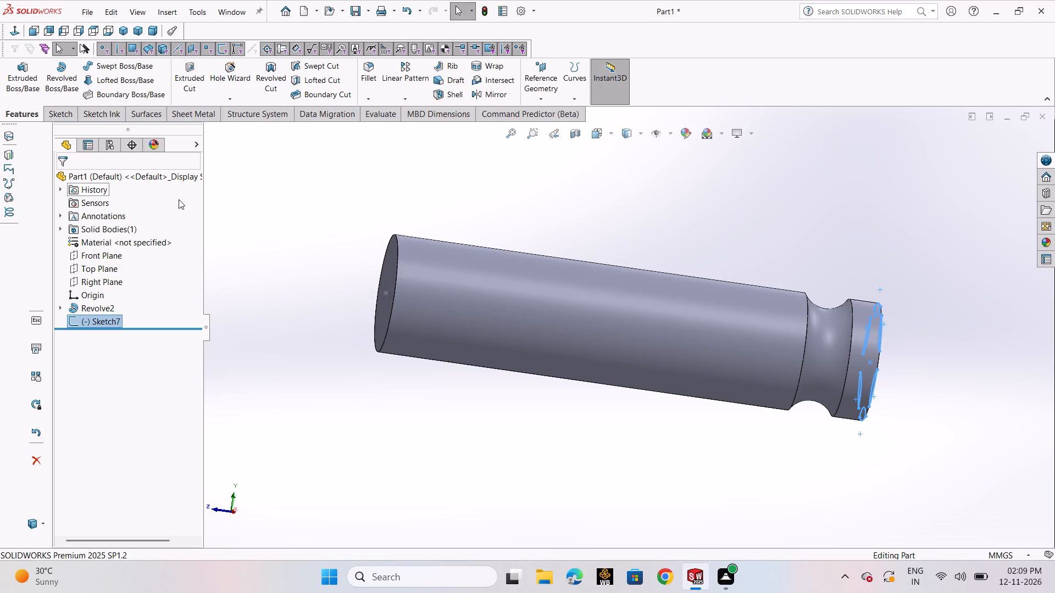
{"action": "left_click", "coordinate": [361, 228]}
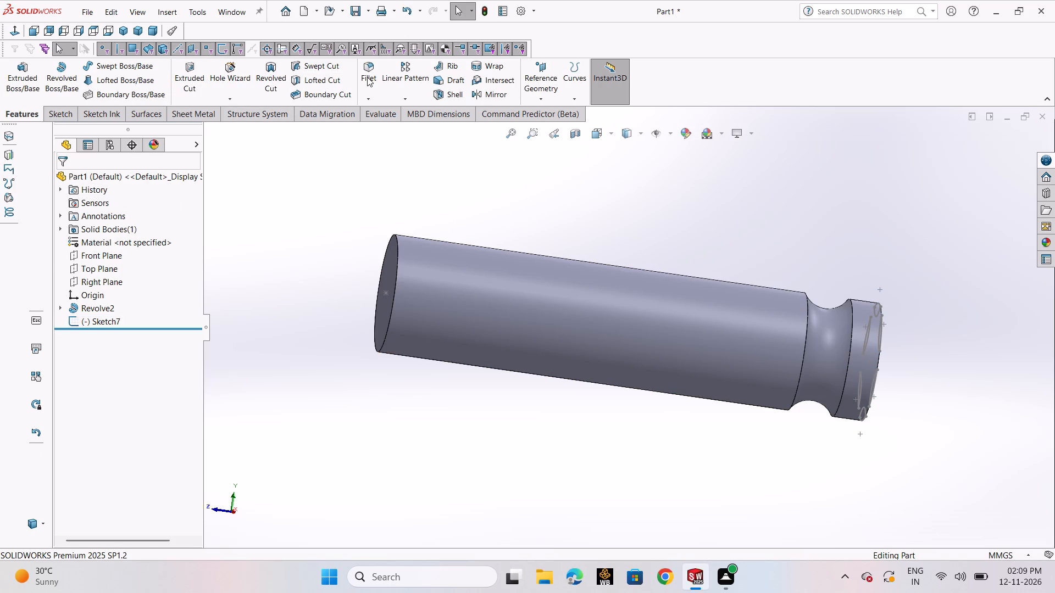
Fillet the circular edge of the pin's plain end, away from the neck groove, with a 6.5 mm radius.
{"action": "left_click", "coordinate": [367, 77]}
{"action": "left_click", "coordinate": [397, 238]}
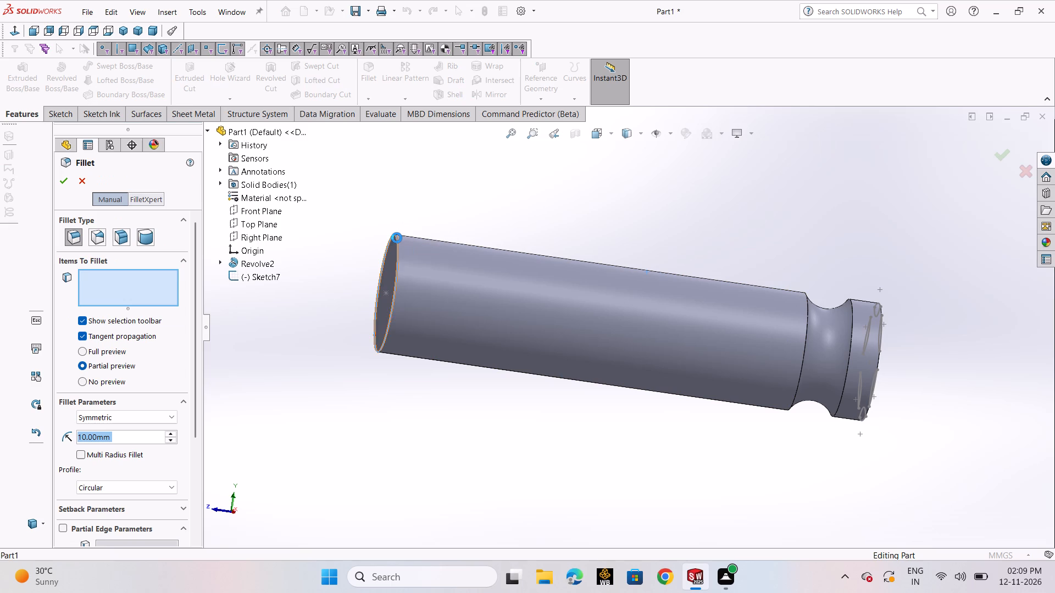
{"action": "type", "text": "6.5"}
{"action": "key", "text": "Return"}
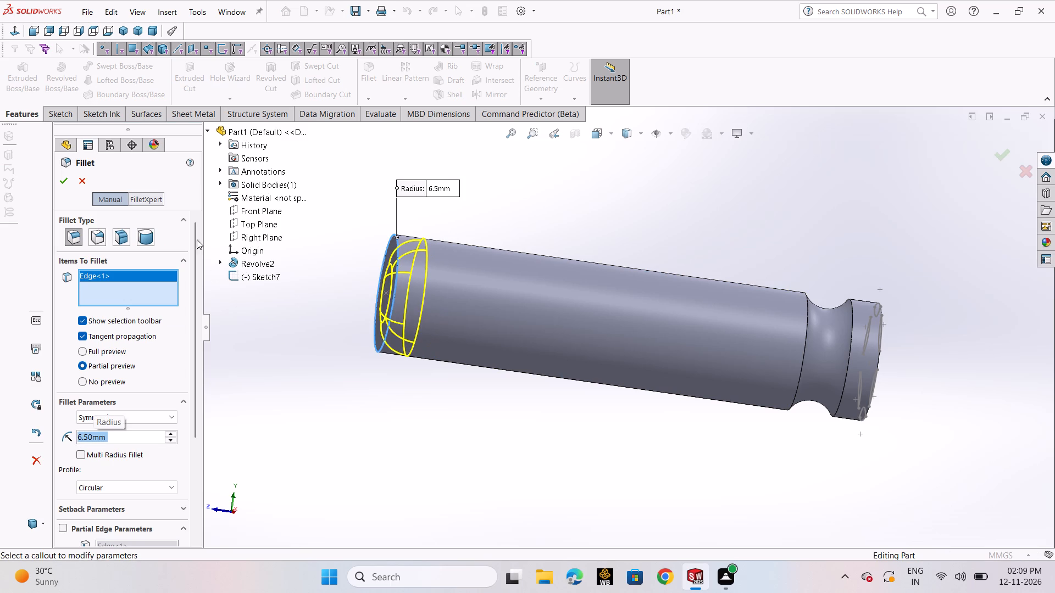
{"action": "left_click", "coordinate": [64, 184]}
{"action": "left_click", "coordinate": [271, 303]}
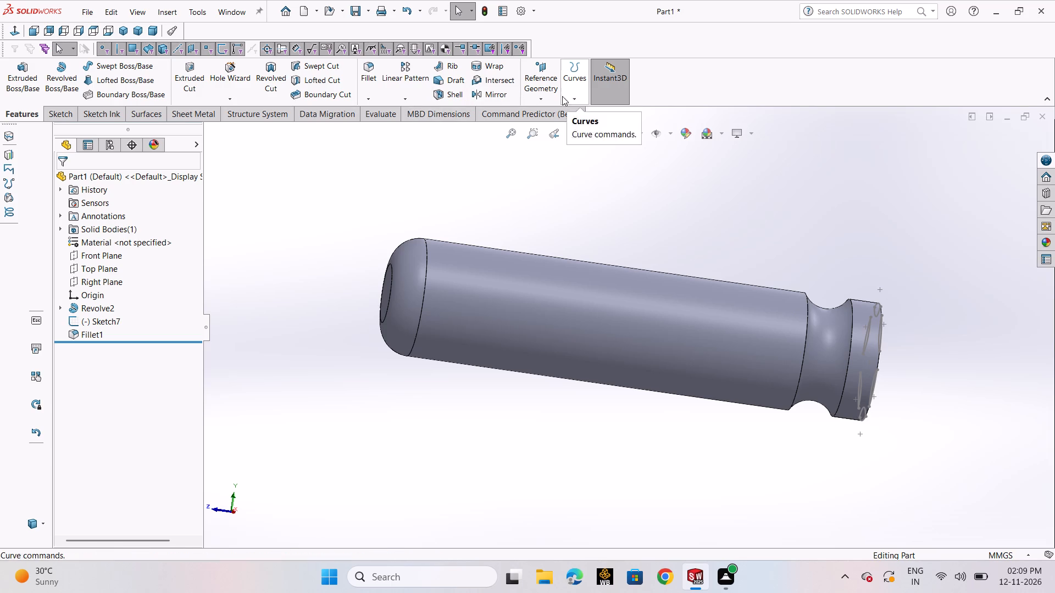
Fillet both edges of the neck groove and the outer edge of the adjacent end face with a 1.5 mm radius.
{"action": "left_click", "coordinate": [366, 71]}
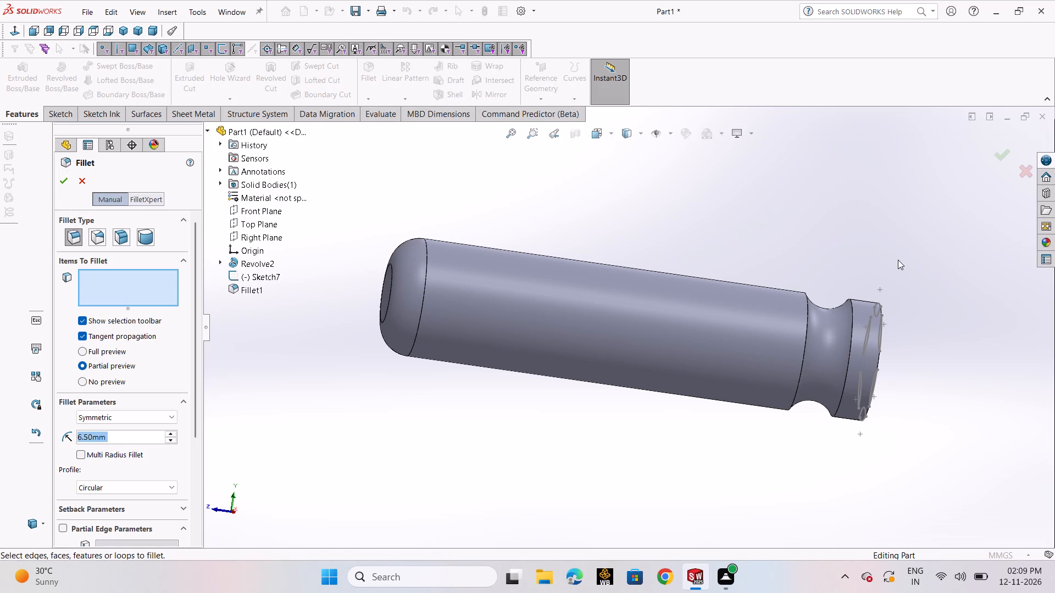
{"action": "middle_click_drag", "start_coordinate": [898, 260], "coordinate": [878, 282]}
{"action": "scroll", "coordinate": [878, 283], "scroll_direction": "up", "scroll_amount": 1}
{"action": "scroll", "coordinate": [848, 289], "scroll_direction": "down", "scroll_amount": 3}
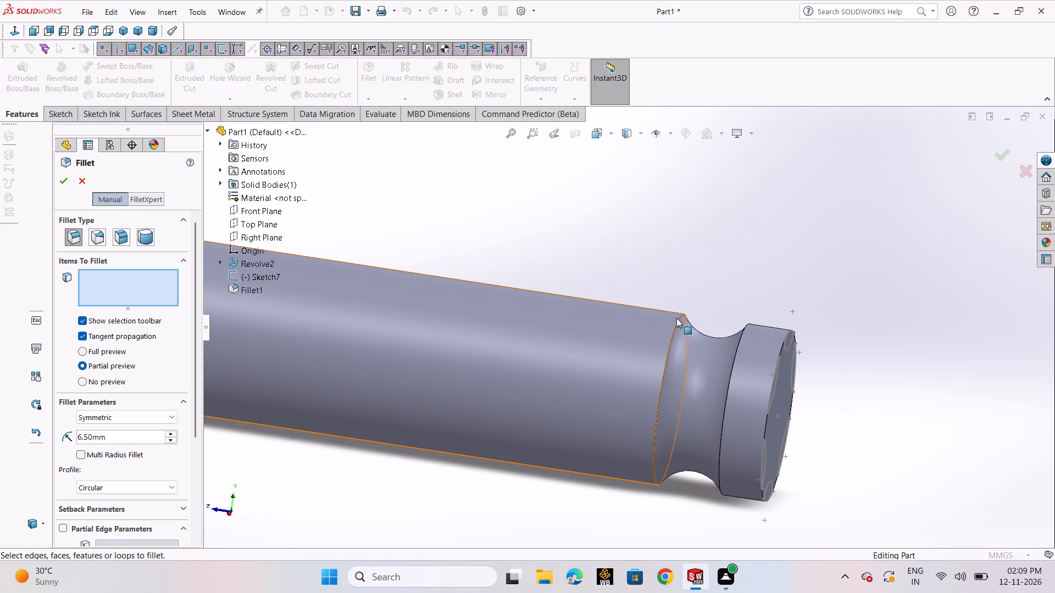
{"action": "left_click", "coordinate": [676, 321]}
{"action": "left_click", "coordinate": [746, 328]}
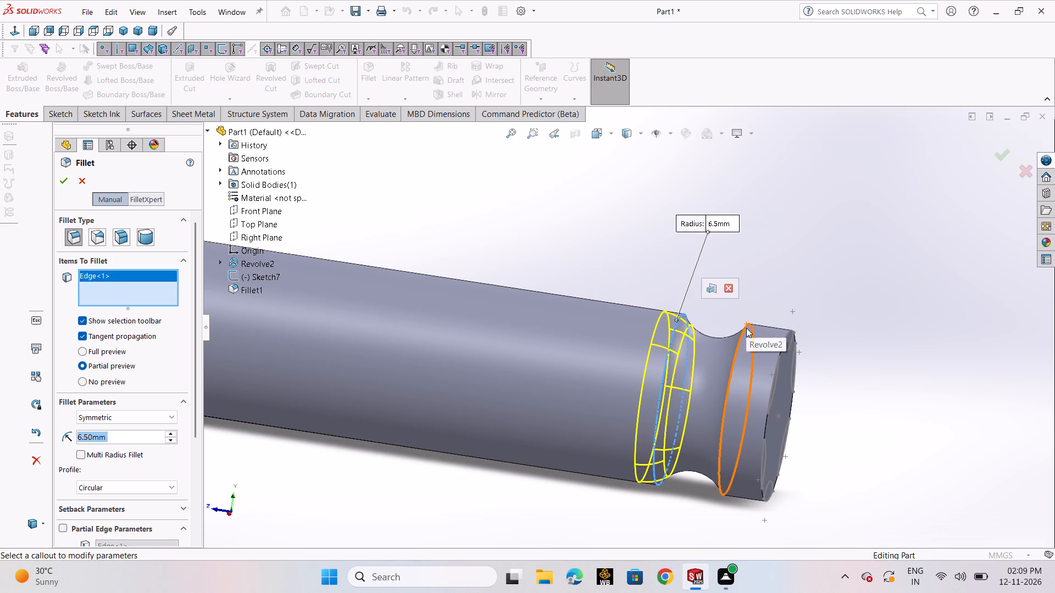
{"action": "left_click", "coordinate": [783, 342]}
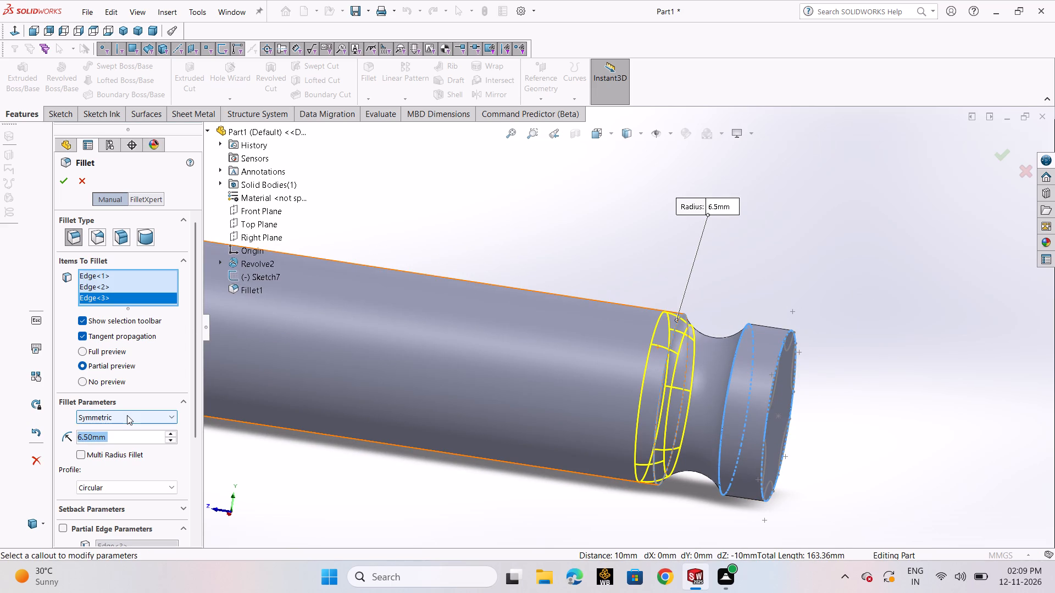
{"action": "type", "text": "1.5"}
{"action": "key", "text": "Return"}
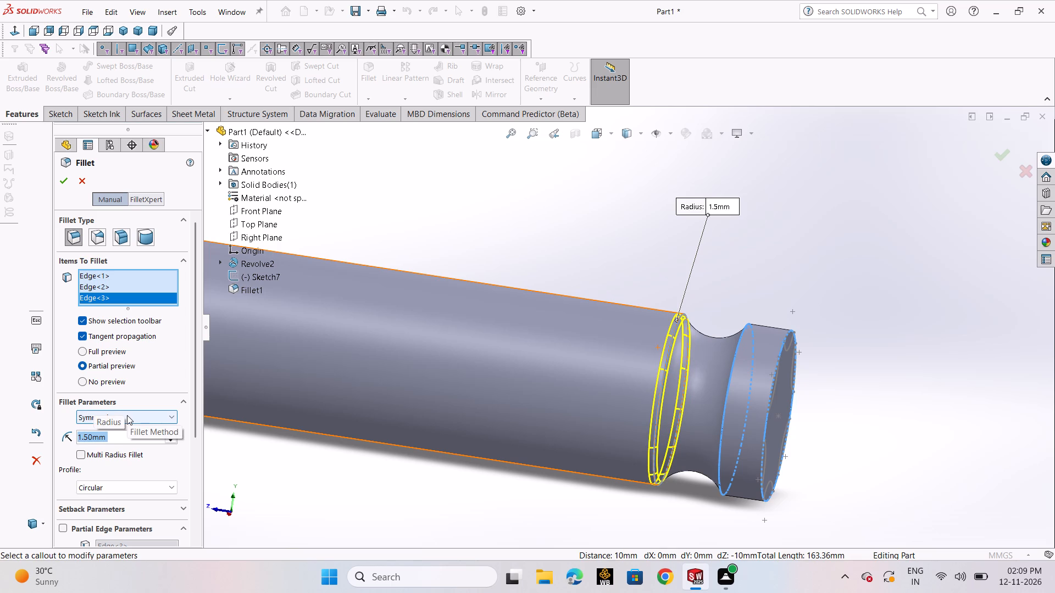
{"action": "left_click", "coordinate": [59, 185]}
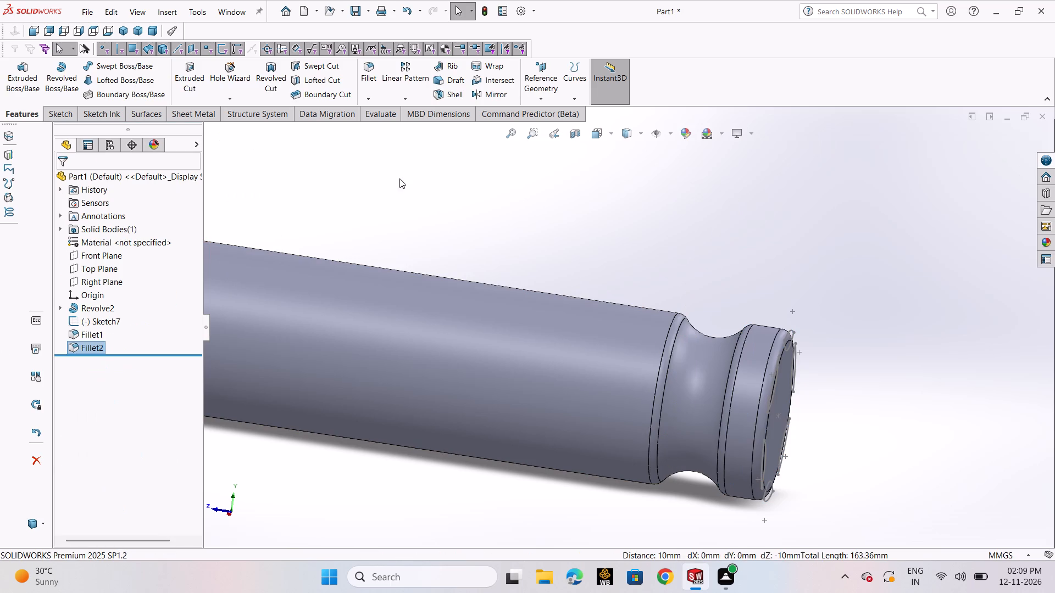
{"action": "left_click", "coordinate": [604, 211]}
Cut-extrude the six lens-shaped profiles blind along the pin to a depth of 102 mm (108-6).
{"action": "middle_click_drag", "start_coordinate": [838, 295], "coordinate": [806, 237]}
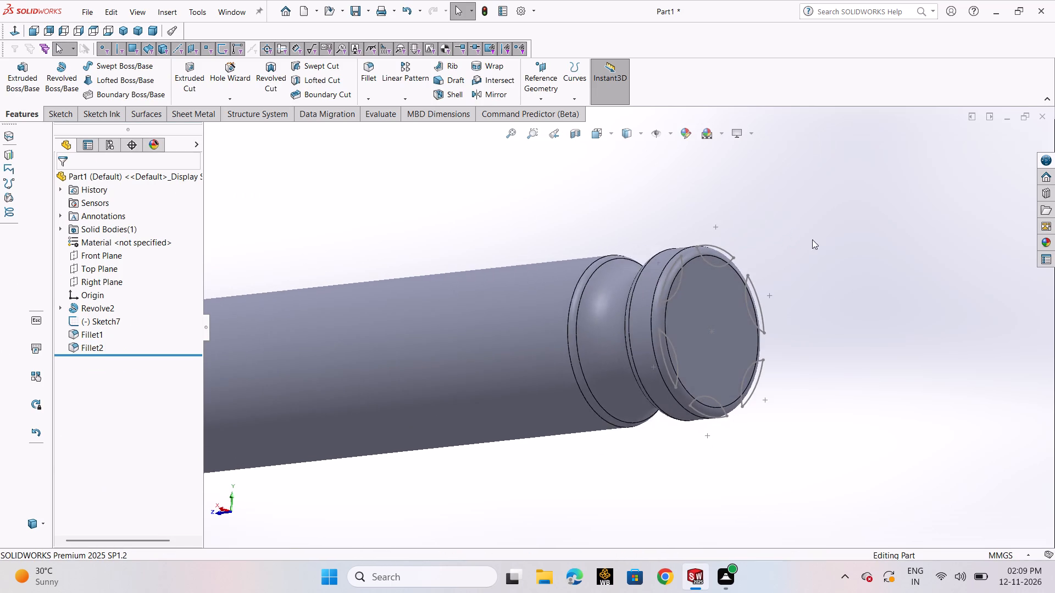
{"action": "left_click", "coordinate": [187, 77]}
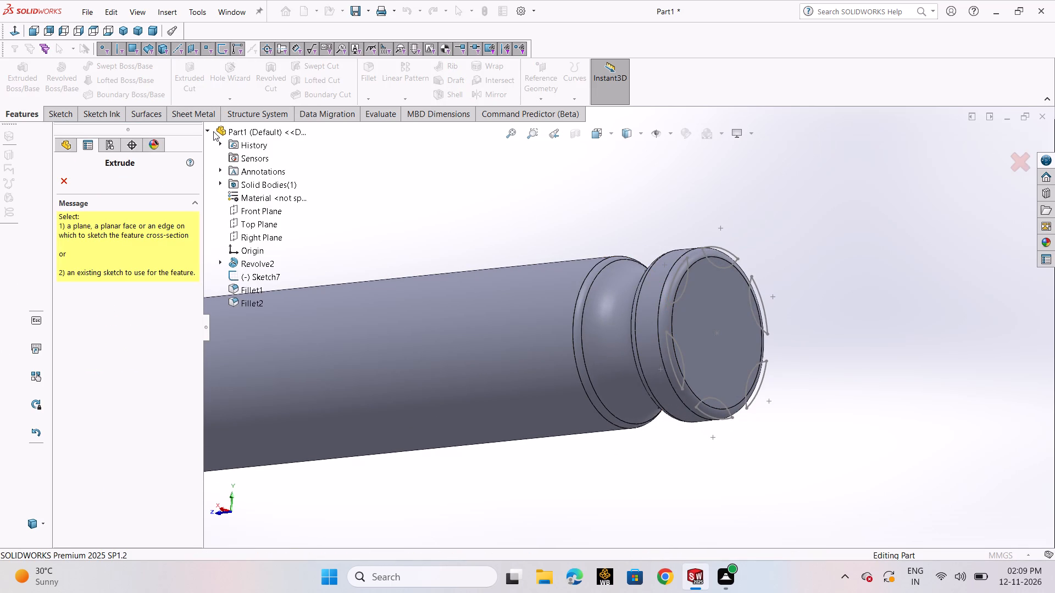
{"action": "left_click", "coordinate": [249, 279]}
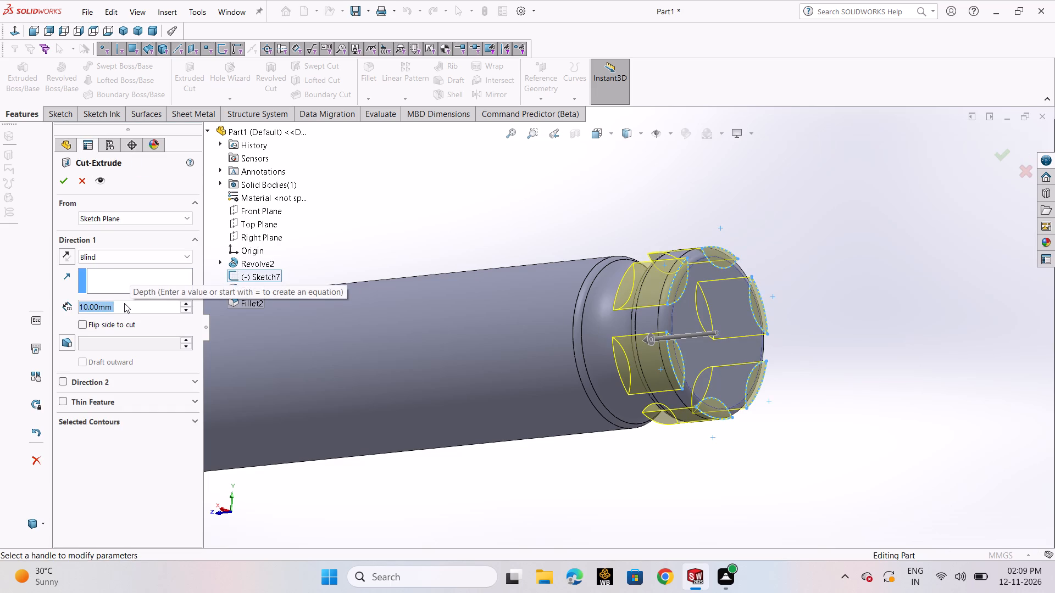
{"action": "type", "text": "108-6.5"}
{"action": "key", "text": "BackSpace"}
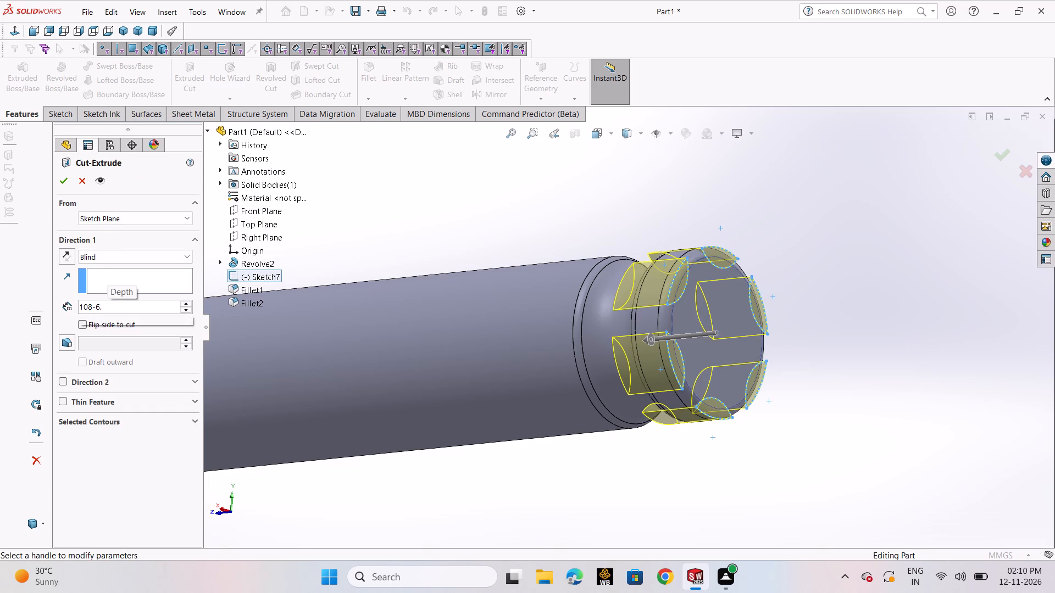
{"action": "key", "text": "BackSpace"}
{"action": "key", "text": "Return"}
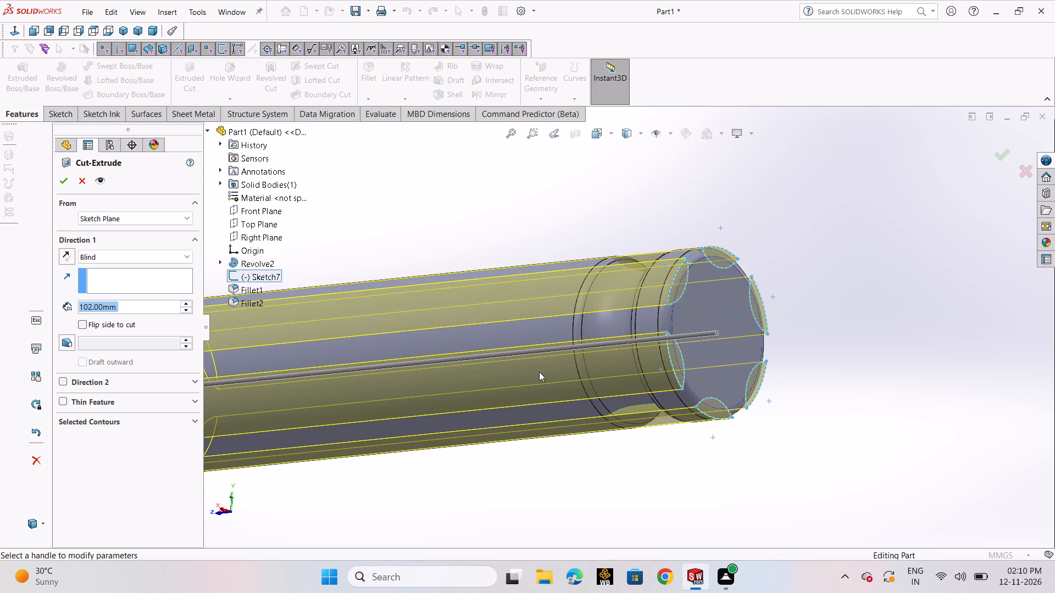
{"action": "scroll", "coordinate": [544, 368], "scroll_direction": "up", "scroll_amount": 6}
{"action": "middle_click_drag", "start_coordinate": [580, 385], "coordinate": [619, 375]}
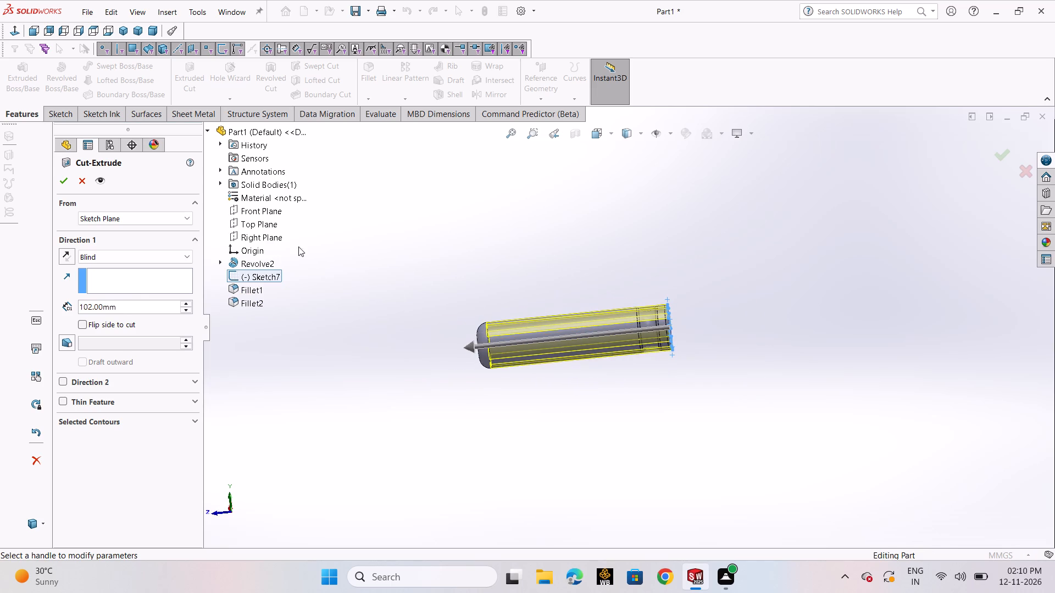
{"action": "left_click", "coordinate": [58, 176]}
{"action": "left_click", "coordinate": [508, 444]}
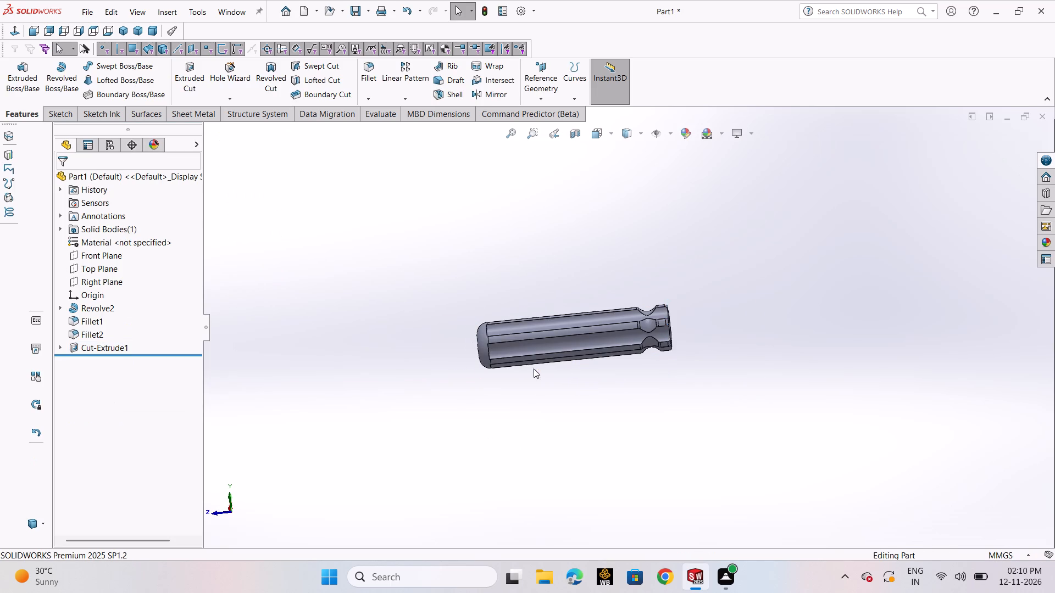
Examine the flutes along the pin, where they cross the neck groove and where they meet the rounded end.
{"action": "scroll", "coordinate": [534, 365], "scroll_direction": "down", "scroll_amount": 6}
{"action": "scroll", "coordinate": [576, 349], "scroll_direction": "up", "scroll_amount": 1}
{"action": "scroll", "coordinate": [576, 349], "scroll_direction": "down", "scroll_amount": 1}
{"action": "scroll", "coordinate": [576, 349], "scroll_direction": "up", "scroll_amount": 1}
{"action": "scroll", "coordinate": [811, 381], "scroll_direction": "up", "scroll_amount": 1}
{"action": "scroll", "coordinate": [812, 381], "scroll_direction": "down", "scroll_amount": 2}
{"action": "scroll", "coordinate": [812, 381], "scroll_direction": "up", "scroll_amount": 4}
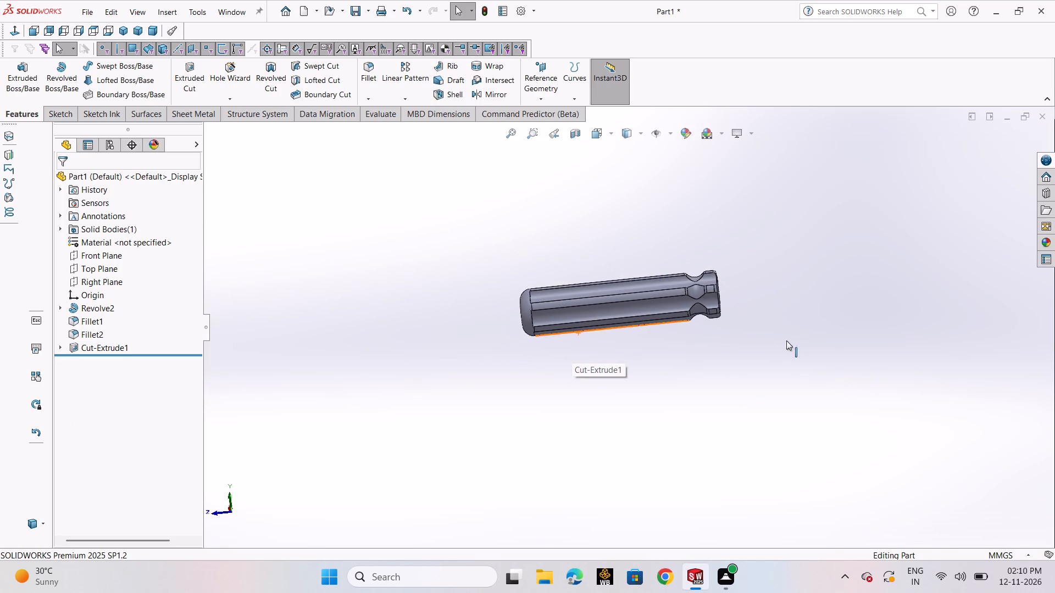
{"action": "middle_click_drag", "start_coordinate": [782, 339], "coordinate": [777, 454]}
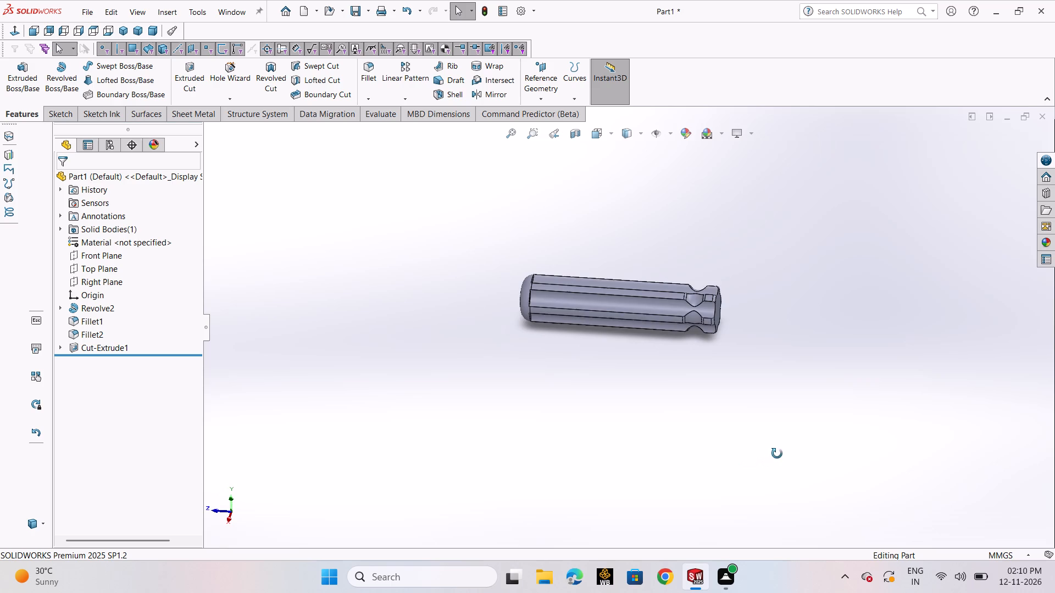
{"action": "middle_click_drag", "start_coordinate": [777, 454], "coordinate": [779, 452]}
{"action": "scroll", "coordinate": [743, 319], "scroll_direction": "up", "scroll_amount": 4}
{"action": "middle_click_drag", "start_coordinate": [683, 318], "coordinate": [670, 347]}
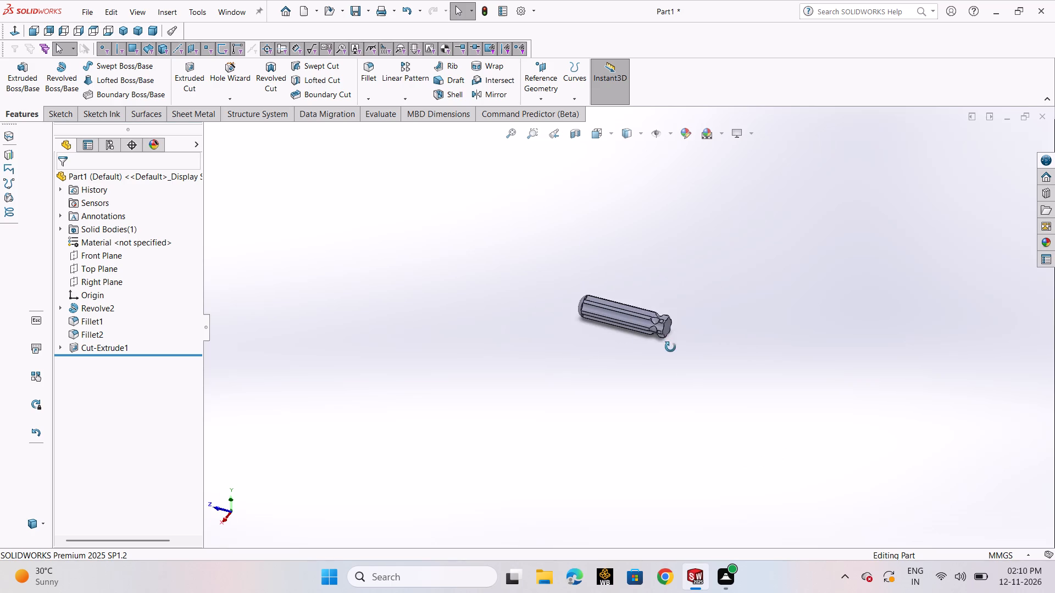
{"action": "middle_click_drag", "start_coordinate": [670, 347], "coordinate": [671, 348]}
{"action": "scroll", "coordinate": [686, 320], "scroll_direction": "down", "scroll_amount": 8}
{"action": "scroll", "coordinate": [615, 335], "scroll_direction": "down", "scroll_amount": 3}
{"action": "scroll", "coordinate": [749, 380], "scroll_direction": "up", "scroll_amount": 3}
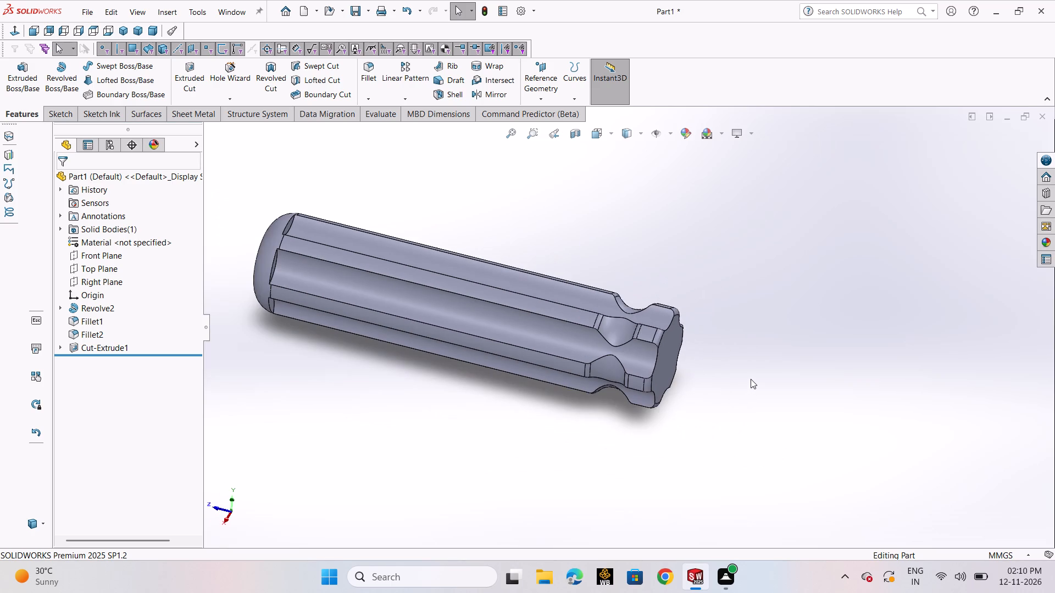
{"action": "middle_click_drag", "start_coordinate": [752, 384], "coordinate": [786, 367]}
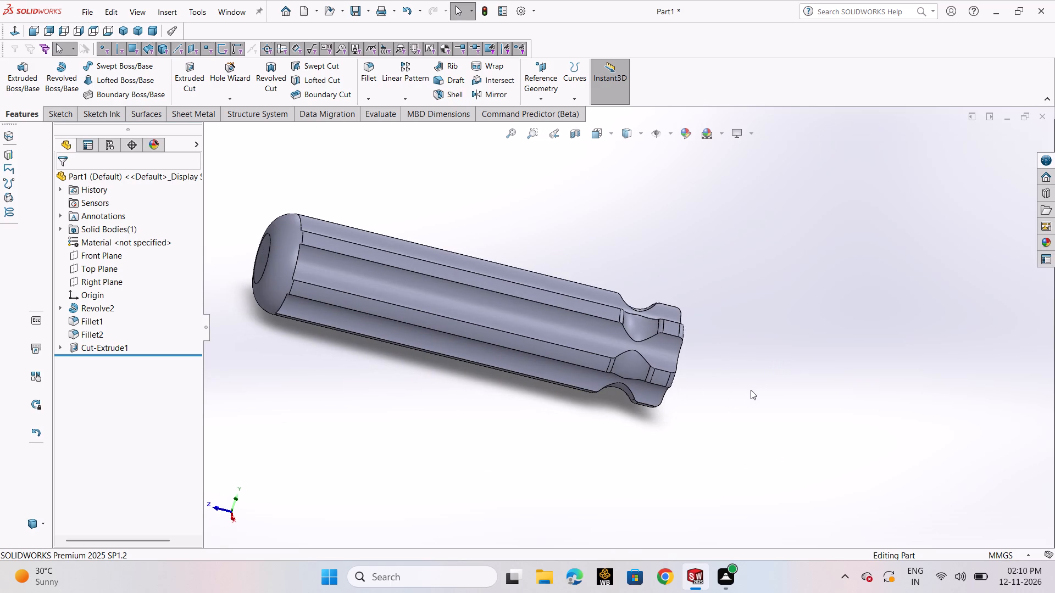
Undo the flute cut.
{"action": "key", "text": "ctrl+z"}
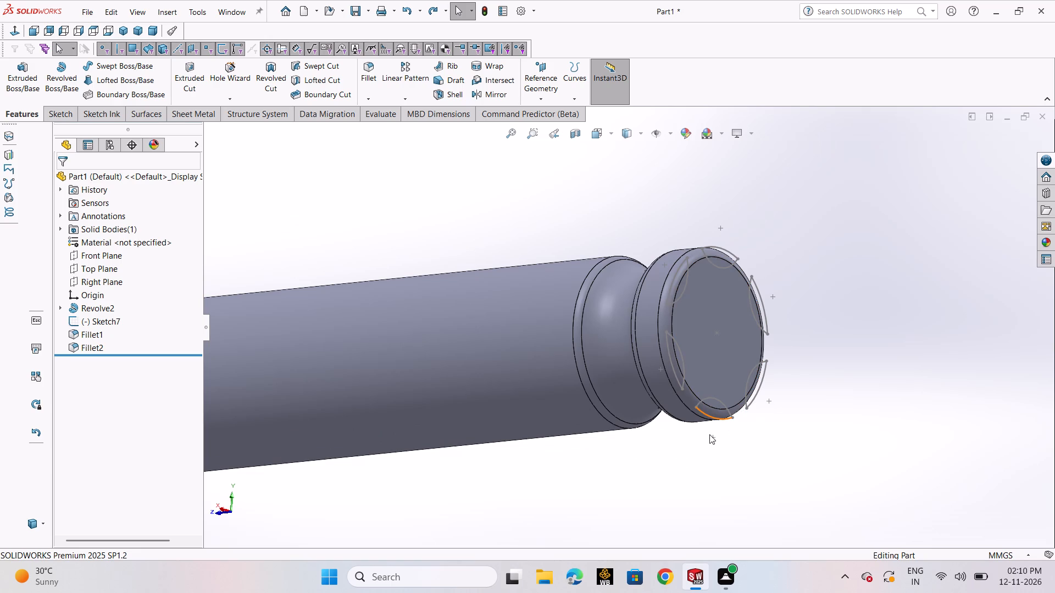
Cut-extrude the six lens-shaped profiles blind to a depth of 6.5 mm into the grooved end of the pin.
{"action": "left_click", "coordinate": [191, 78]}
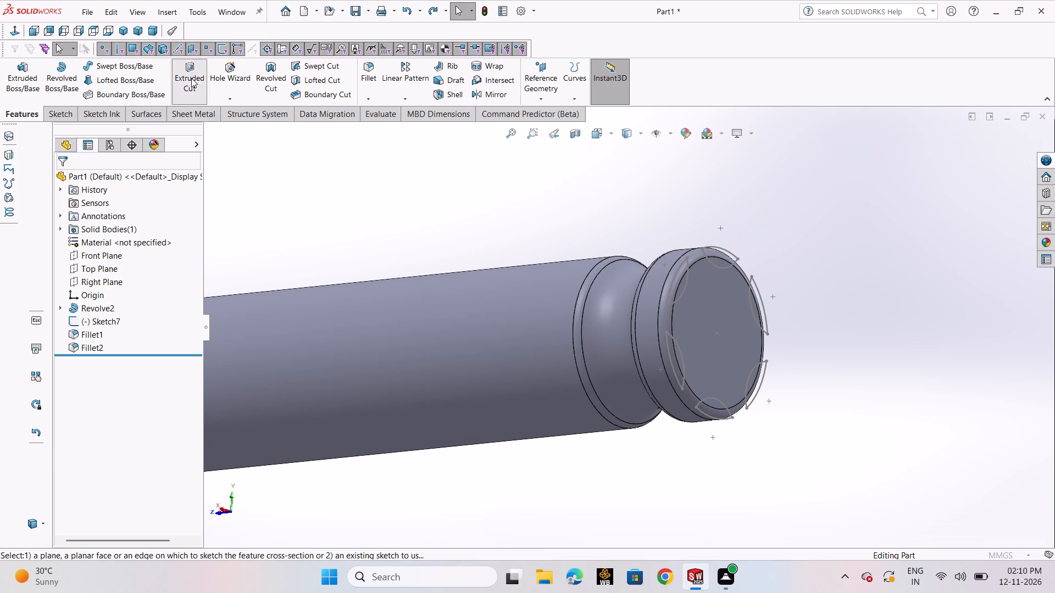
{"action": "left_click", "coordinate": [207, 130]}
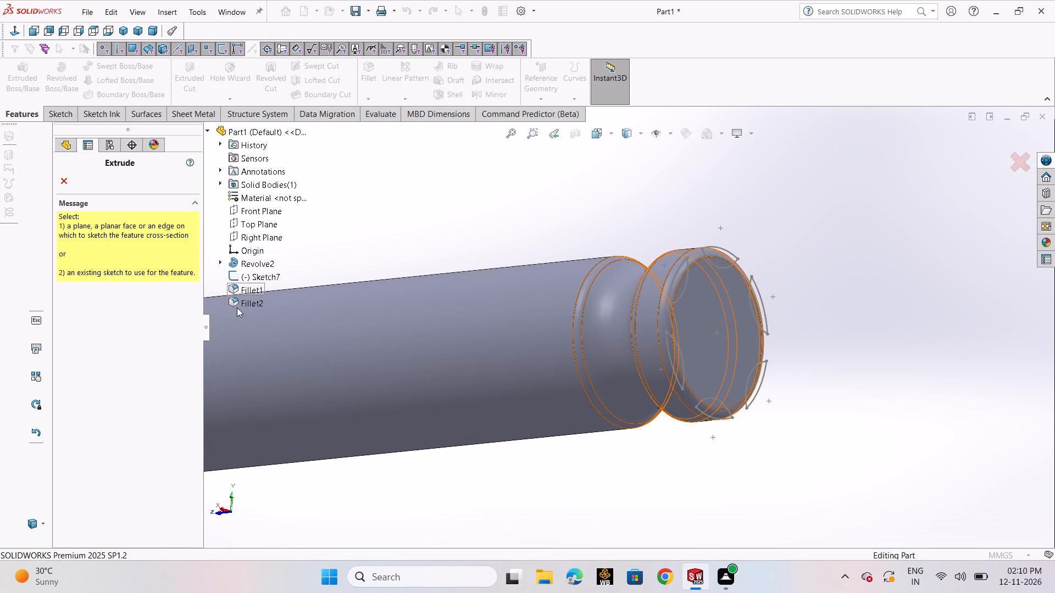
{"action": "left_click", "coordinate": [254, 281]}
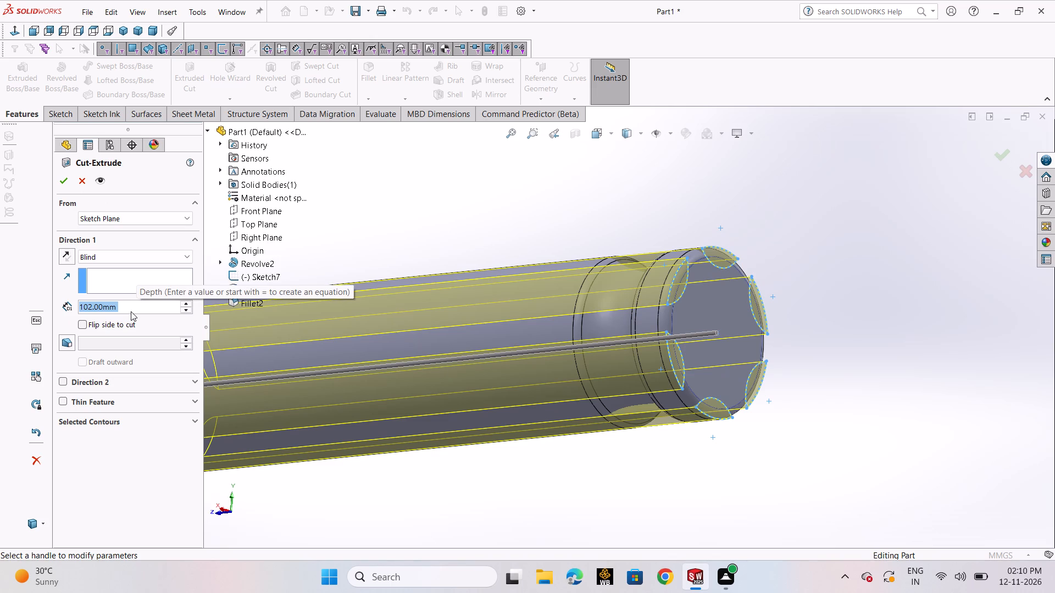
{"action": "type", "text": "6.5"}
{"action": "key", "text": "Return"}
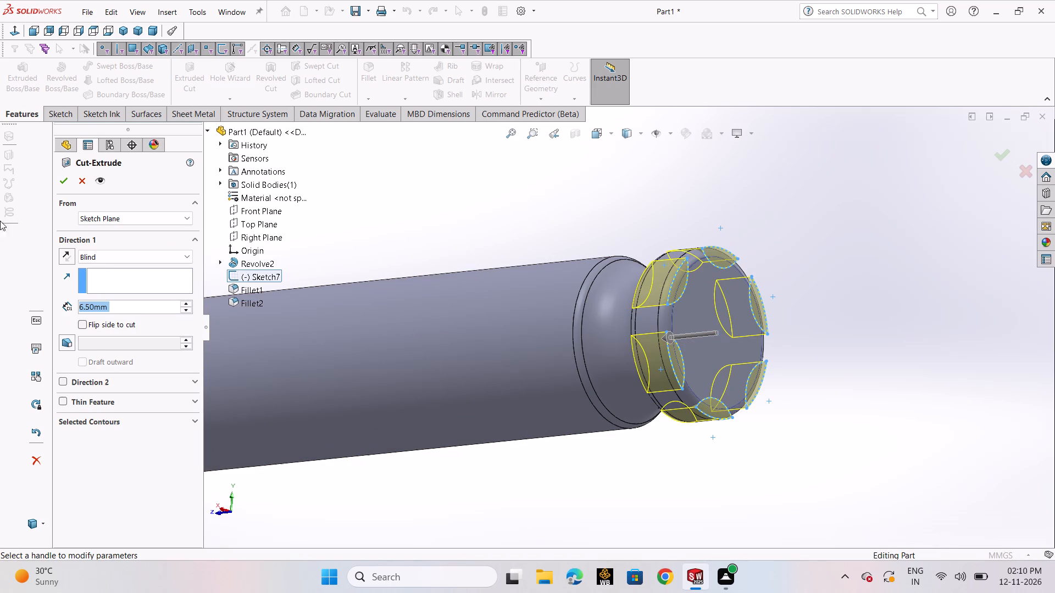
{"action": "left_click", "coordinate": [60, 183]}
{"action": "left_click", "coordinate": [822, 251]}
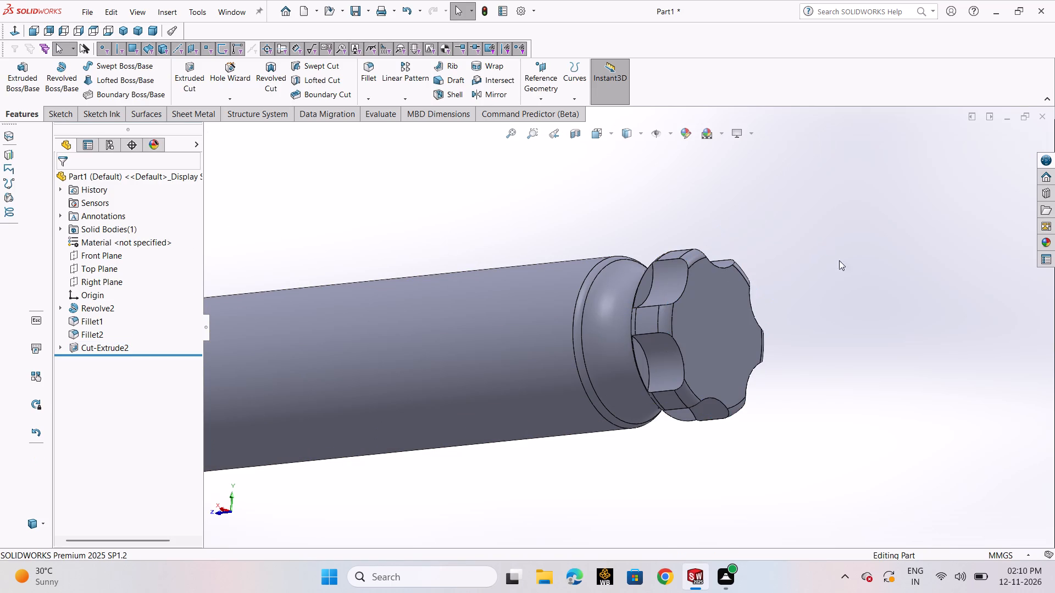
Edit the flute cut and set its blind depth to 6.52 mm.
{"action": "middle_click_drag", "start_coordinate": [865, 306], "coordinate": [956, 277]}
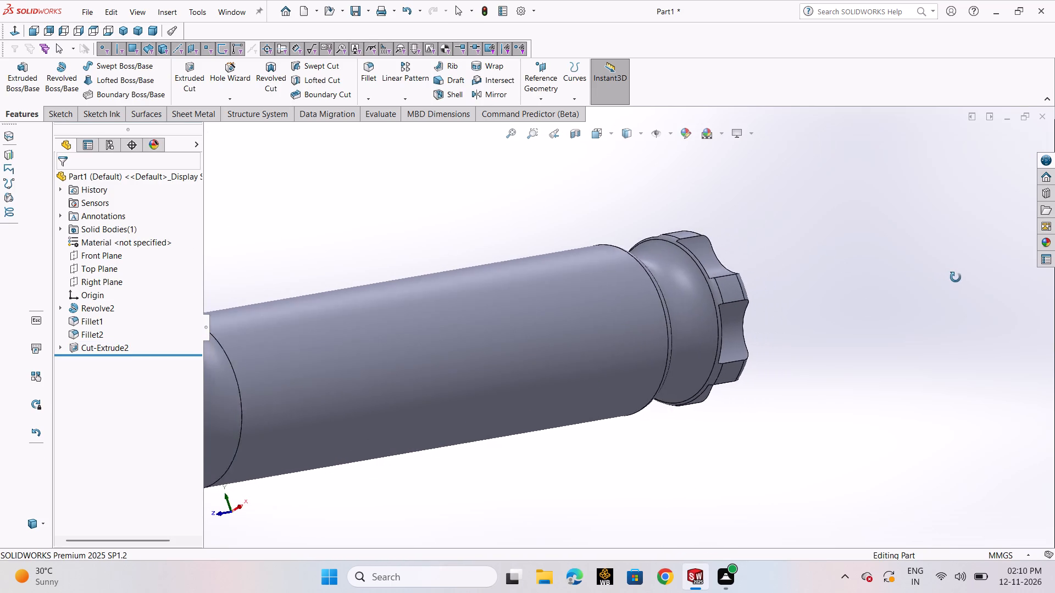
{"action": "middle_click_drag", "start_coordinate": [956, 277], "coordinate": [860, 329]}
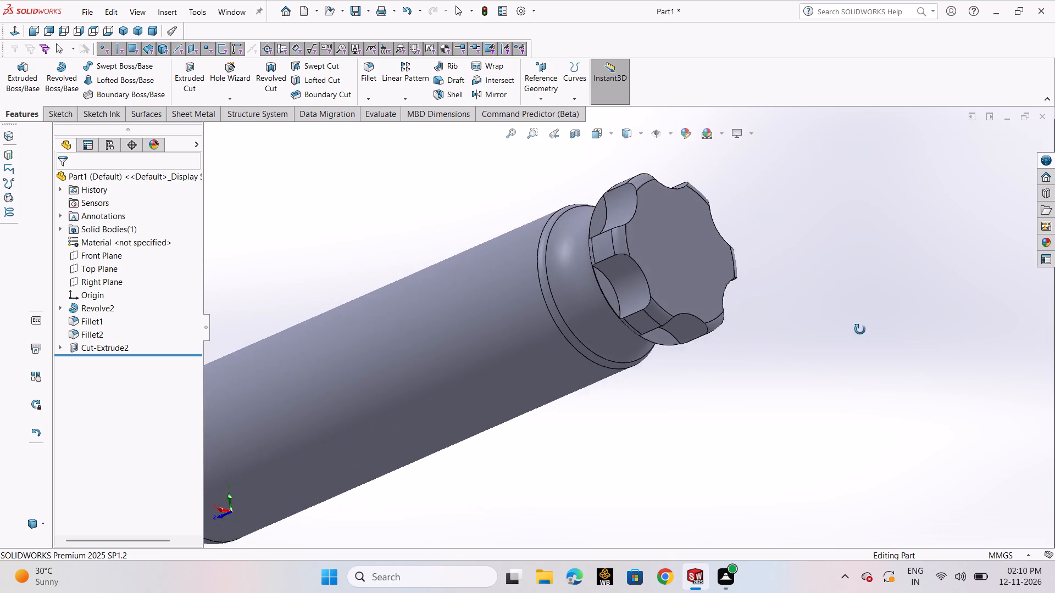
{"action": "middle_click_drag", "start_coordinate": [860, 329], "coordinate": [854, 363]}
{"action": "left_click", "coordinate": [93, 349]}
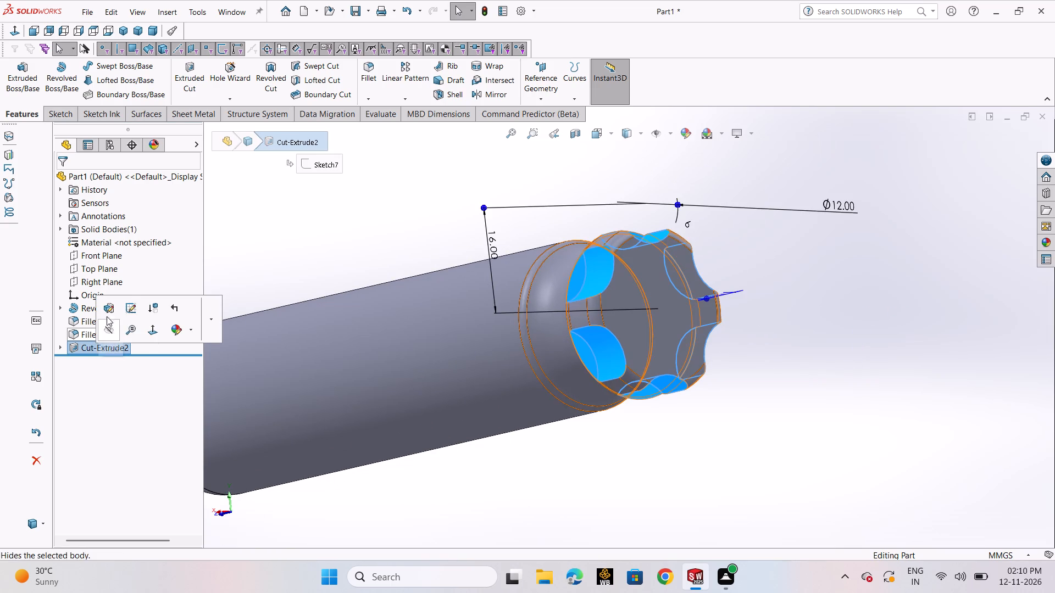
{"action": "left_click", "coordinate": [108, 314]}
{"action": "left_click", "coordinate": [137, 309]}
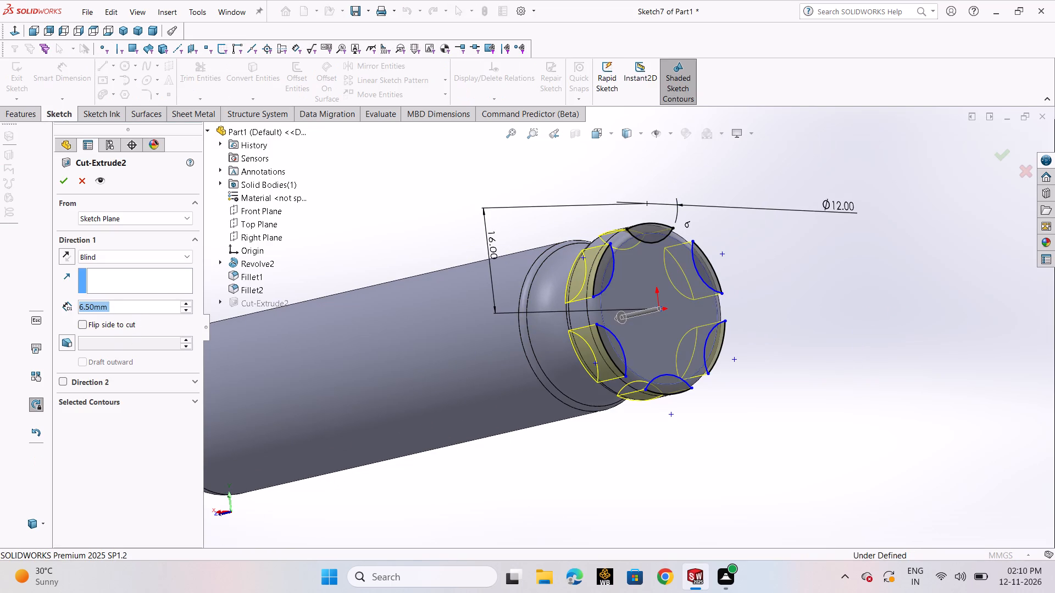
{"action": "key", "text": "BackSpace"}
{"action": "key", "text": "BackSpace"}
{"action": "key", "text": "BackSpace"}
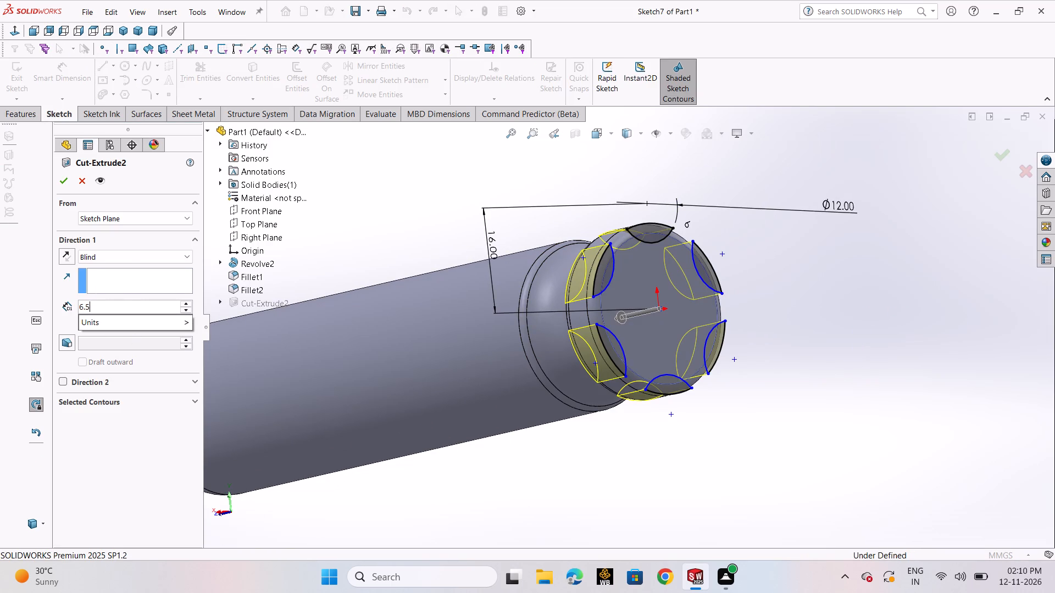
{"action": "key", "text": "2"}
{"action": "key", "text": "Return"}
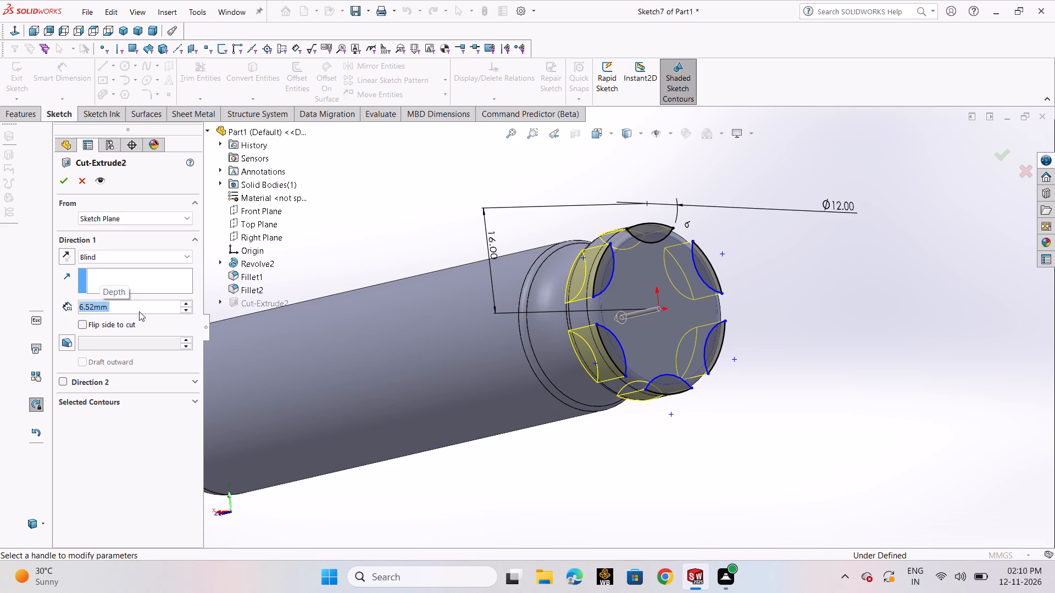
{"action": "middle_click_drag", "start_coordinate": [710, 412], "coordinate": [795, 374]}
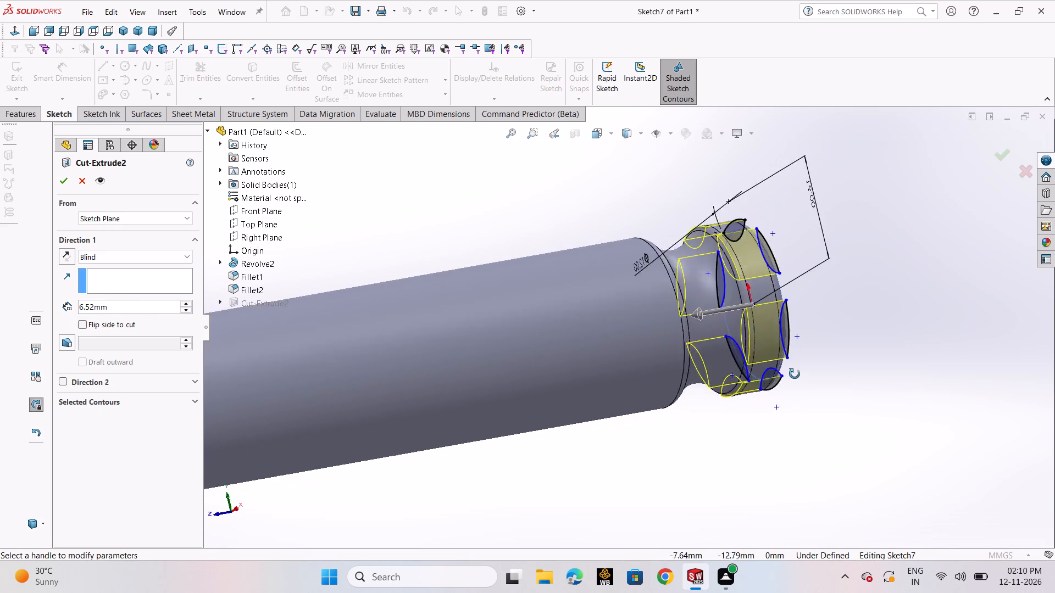
{"action": "middle_click_drag", "start_coordinate": [795, 374], "coordinate": [814, 370]}
{"action": "left_click", "coordinate": [61, 185]}
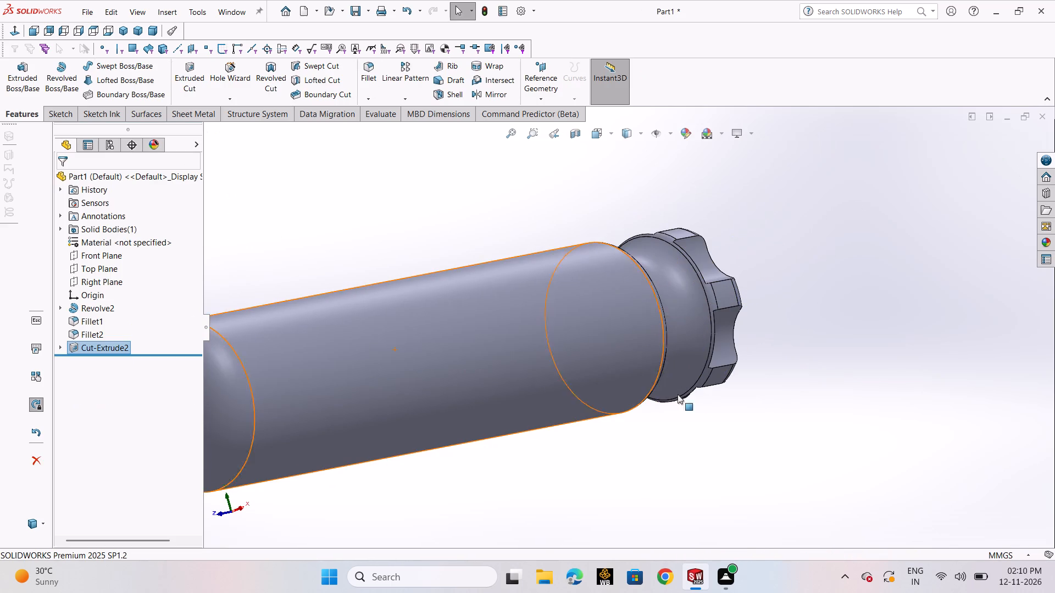
{"action": "left_click", "coordinate": [789, 369]}
Examine the short flutes around the end collar and their transition into the neck groove from several angles.
{"action": "scroll", "coordinate": [782, 338], "scroll_direction": "down", "scroll_amount": 3}
{"action": "scroll", "coordinate": [735, 299], "scroll_direction": "up", "scroll_amount": 1}
{"action": "middle_click_drag", "start_coordinate": [743, 306], "coordinate": [700, 331]}
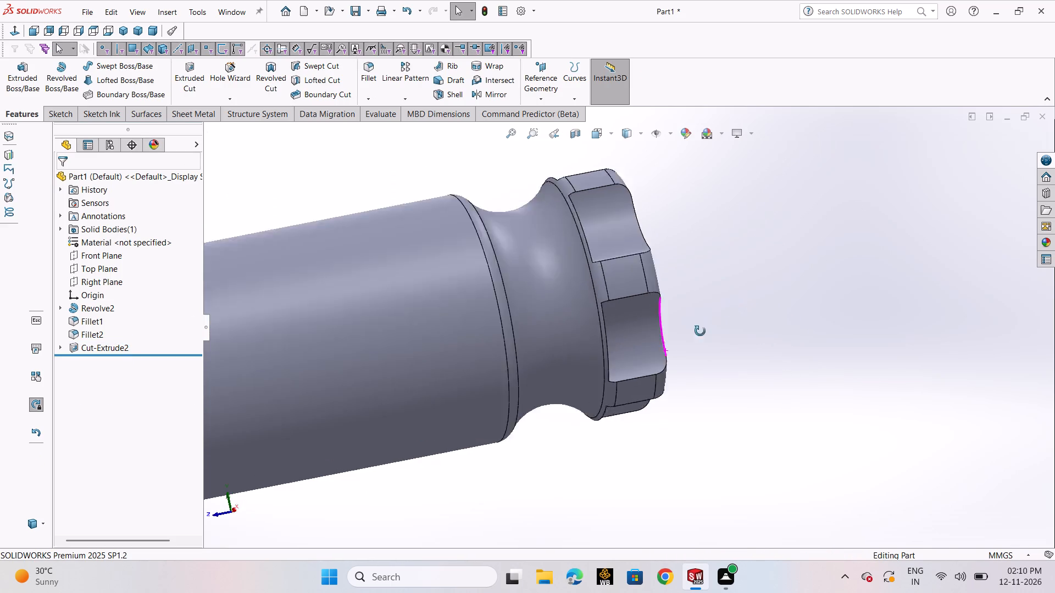
{"action": "middle_click_drag", "start_coordinate": [700, 331], "coordinate": [718, 334]}
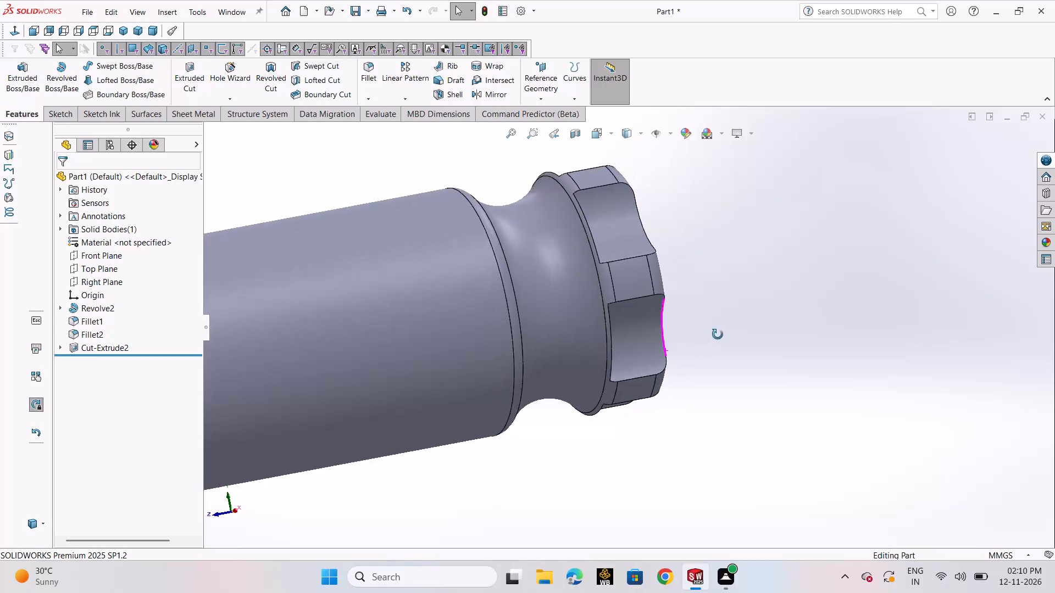
{"action": "middle_click_drag", "start_coordinate": [718, 334], "coordinate": [742, 335]}
{"action": "scroll", "coordinate": [750, 348], "scroll_direction": "up", "scroll_amount": 1}
{"action": "scroll", "coordinate": [750, 348], "scroll_direction": "down", "scroll_amount": 1}
{"action": "scroll", "coordinate": [750, 348], "scroll_direction": "up", "scroll_amount": 2}
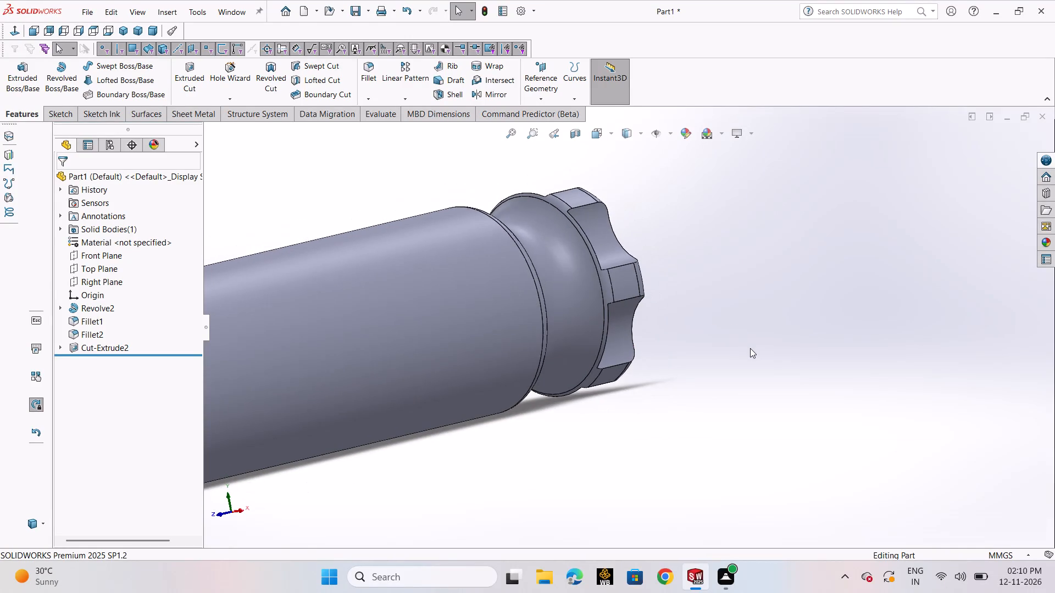
{"action": "scroll", "coordinate": [757, 338], "scroll_direction": "up", "scroll_amount": 1}
{"action": "middle_click_drag", "start_coordinate": [732, 336], "coordinate": [595, 341]}
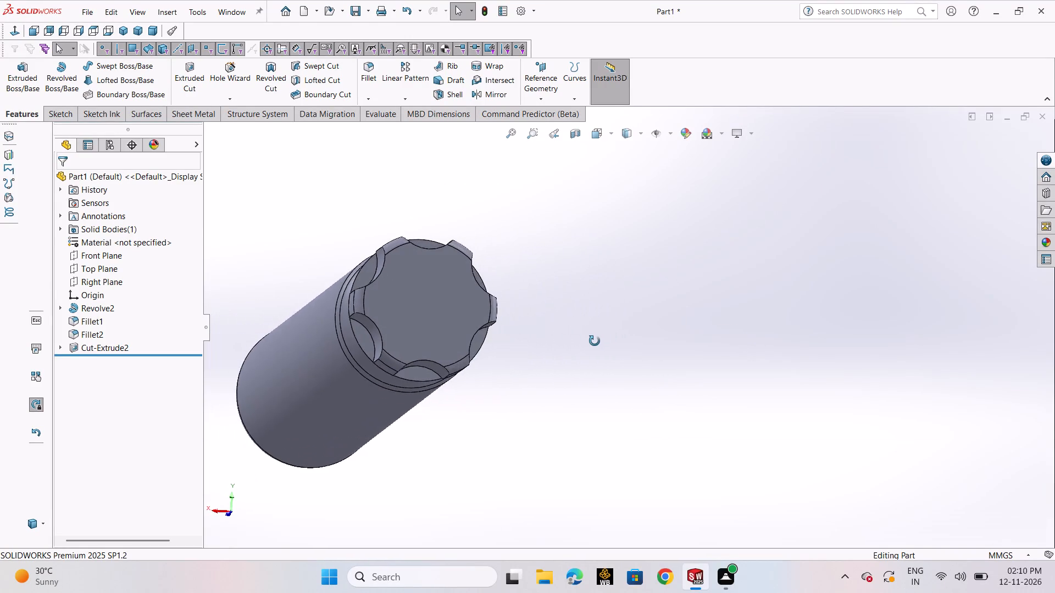
{"action": "middle_click_drag", "start_coordinate": [595, 341], "coordinate": [667, 339]}
{"action": "scroll", "coordinate": [669, 340], "scroll_direction": "up", "scroll_amount": 1}
{"action": "middle_click_drag", "start_coordinate": [715, 338], "coordinate": [680, 331]}
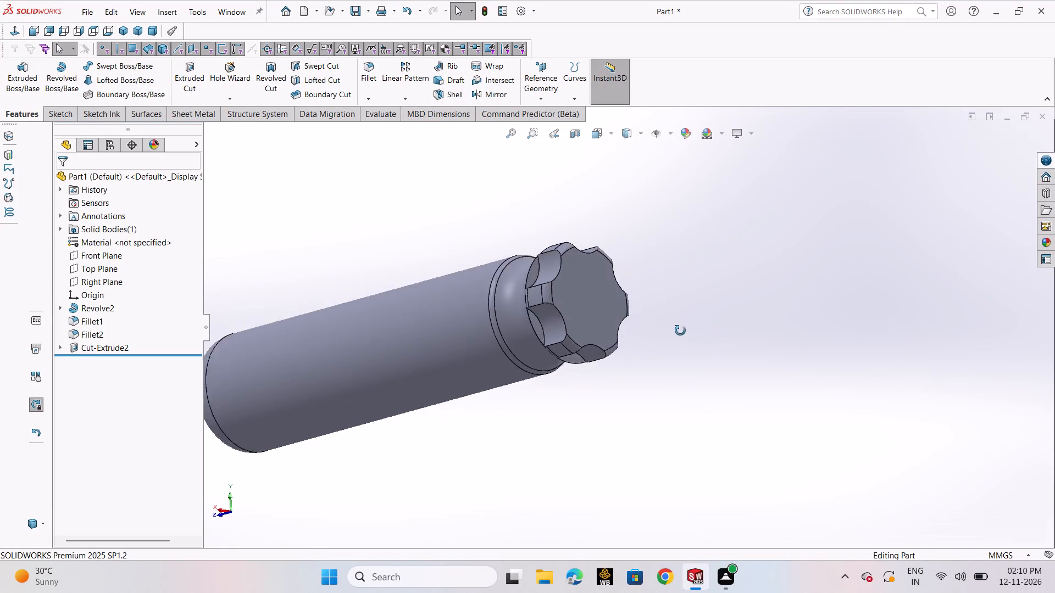
{"action": "middle_click_drag", "start_coordinate": [680, 331], "coordinate": [641, 347]}
{"action": "scroll", "coordinate": [641, 347], "scroll_direction": "up", "scroll_amount": 1}
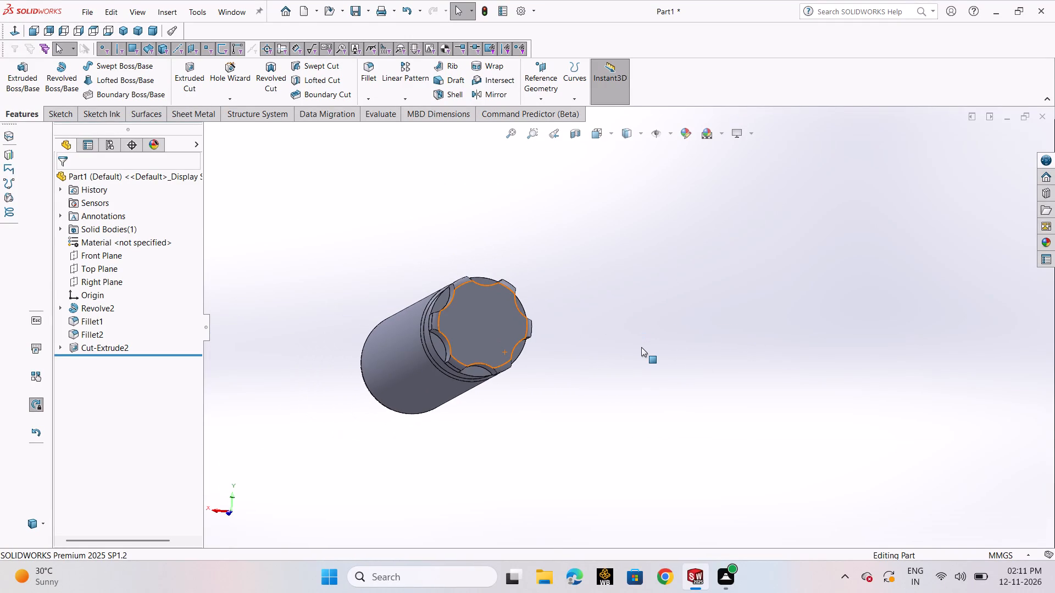
{"action": "middle_click_drag", "start_coordinate": [580, 329], "coordinate": [559, 387]}
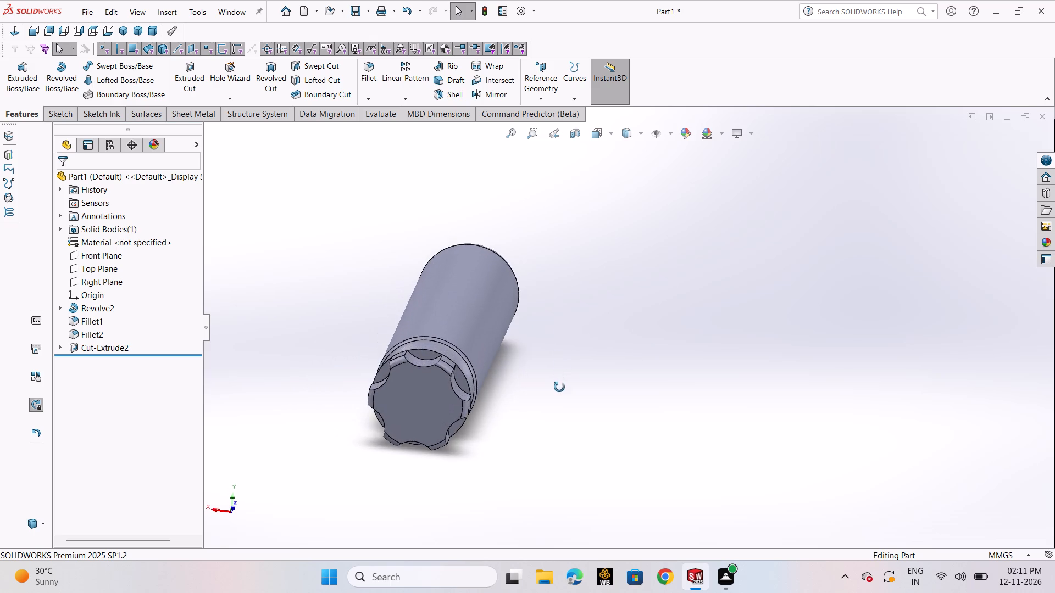
{"action": "middle_click_drag", "start_coordinate": [559, 387], "coordinate": [676, 365]}
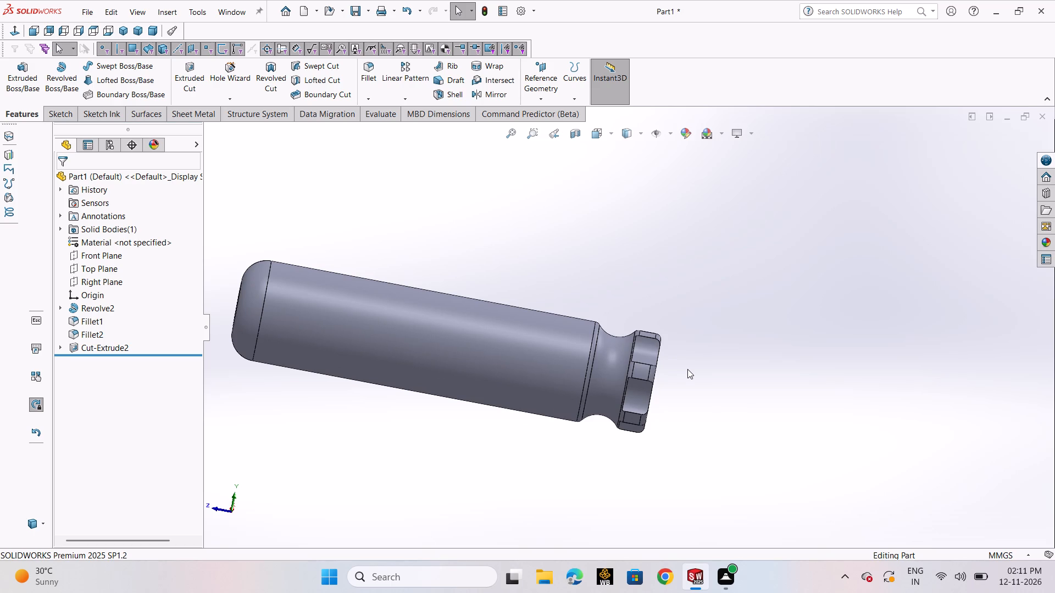
Edit the revolve's profile sketch and delete the neck groove arc together with its associated references.
{"action": "left_click", "coordinate": [62, 306]}
{"action": "left_click", "coordinate": [87, 317]}
{"action": "left_click", "coordinate": [103, 276]}
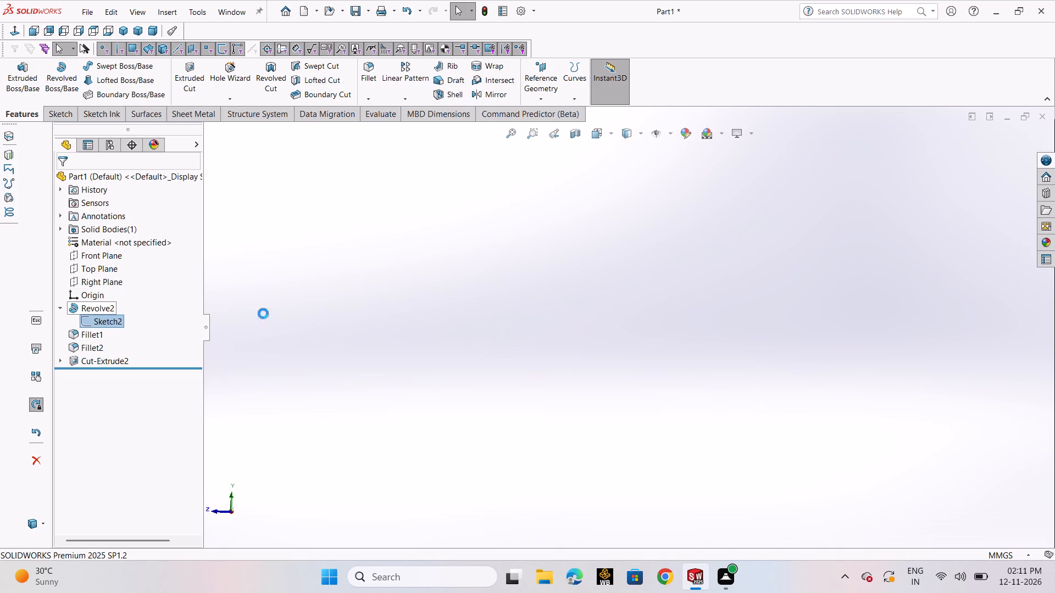
{"action": "scroll", "coordinate": [818, 306], "scroll_direction": "down", "scroll_amount": 3}
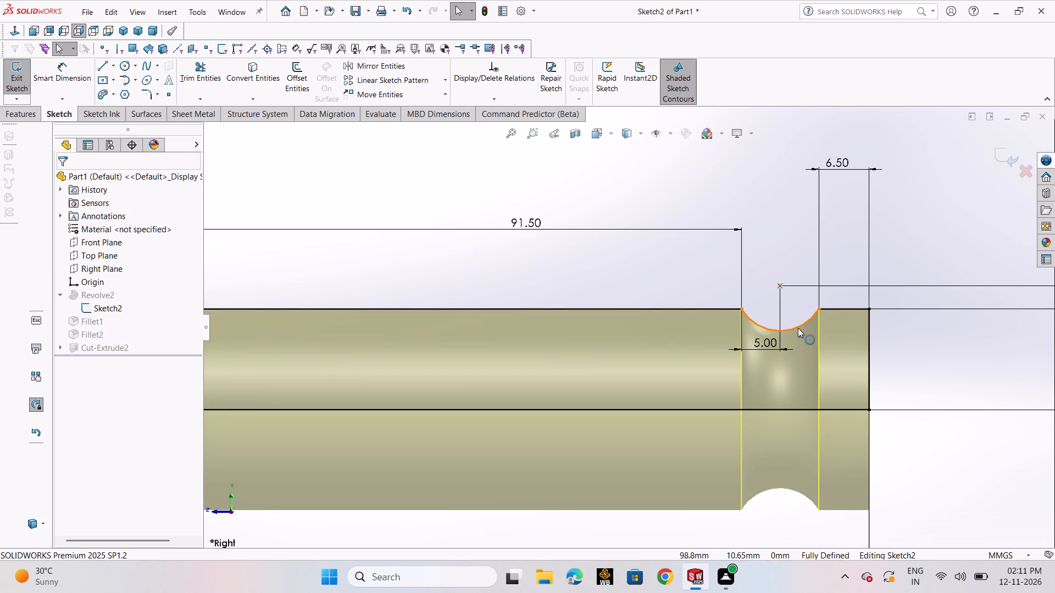
{"action": "left_click", "coordinate": [798, 328]}
{"action": "key", "text": "Delete"}
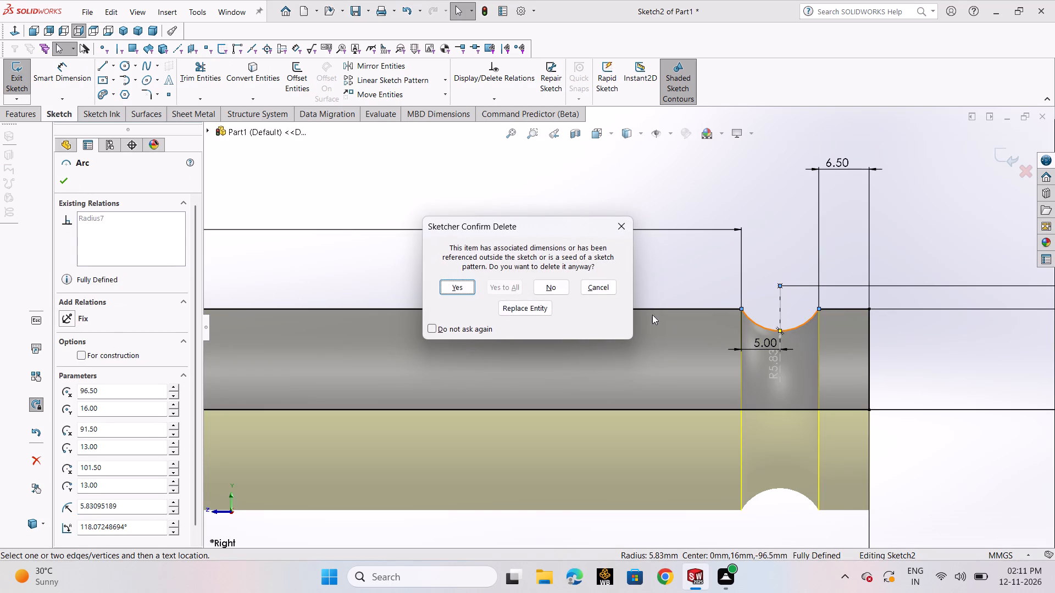
{"action": "left_click", "coordinate": [445, 290]}
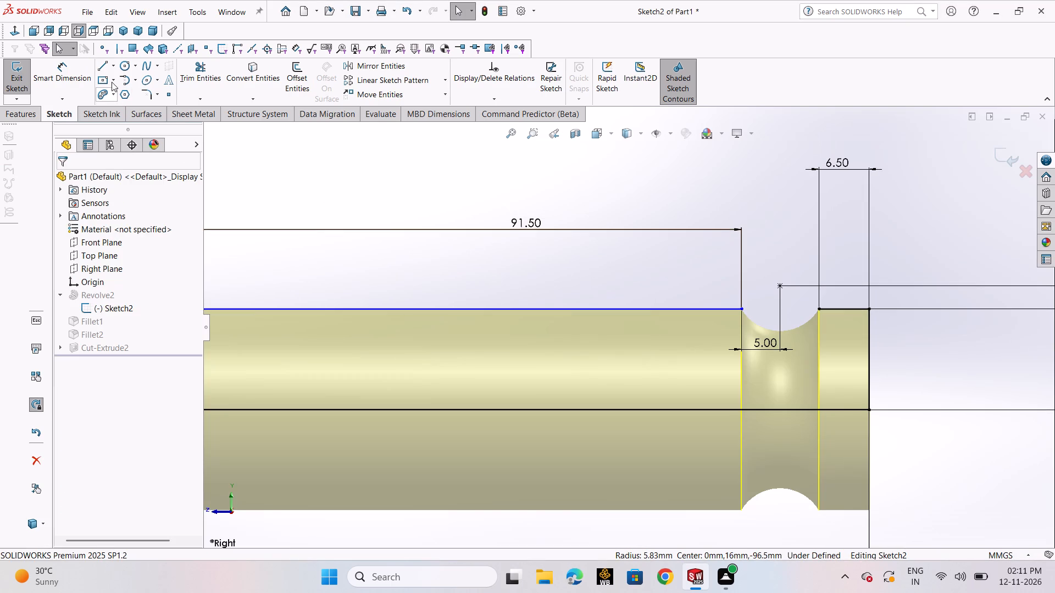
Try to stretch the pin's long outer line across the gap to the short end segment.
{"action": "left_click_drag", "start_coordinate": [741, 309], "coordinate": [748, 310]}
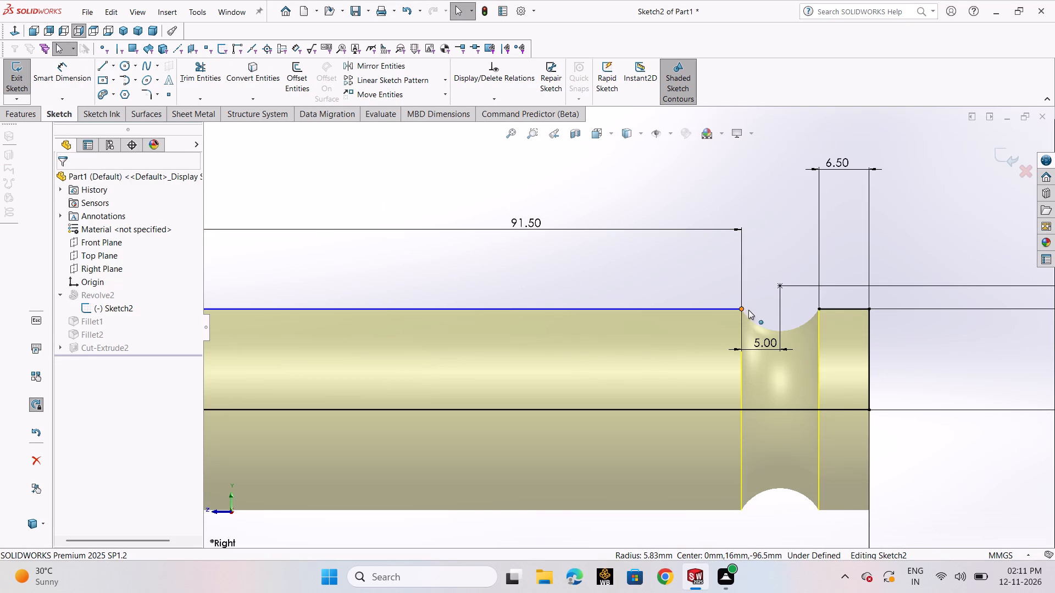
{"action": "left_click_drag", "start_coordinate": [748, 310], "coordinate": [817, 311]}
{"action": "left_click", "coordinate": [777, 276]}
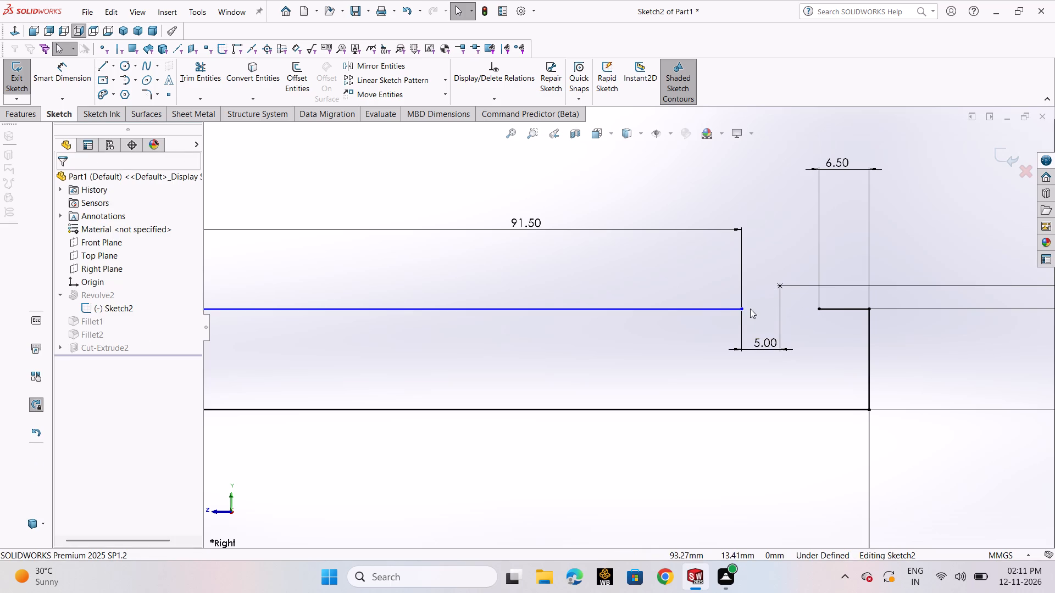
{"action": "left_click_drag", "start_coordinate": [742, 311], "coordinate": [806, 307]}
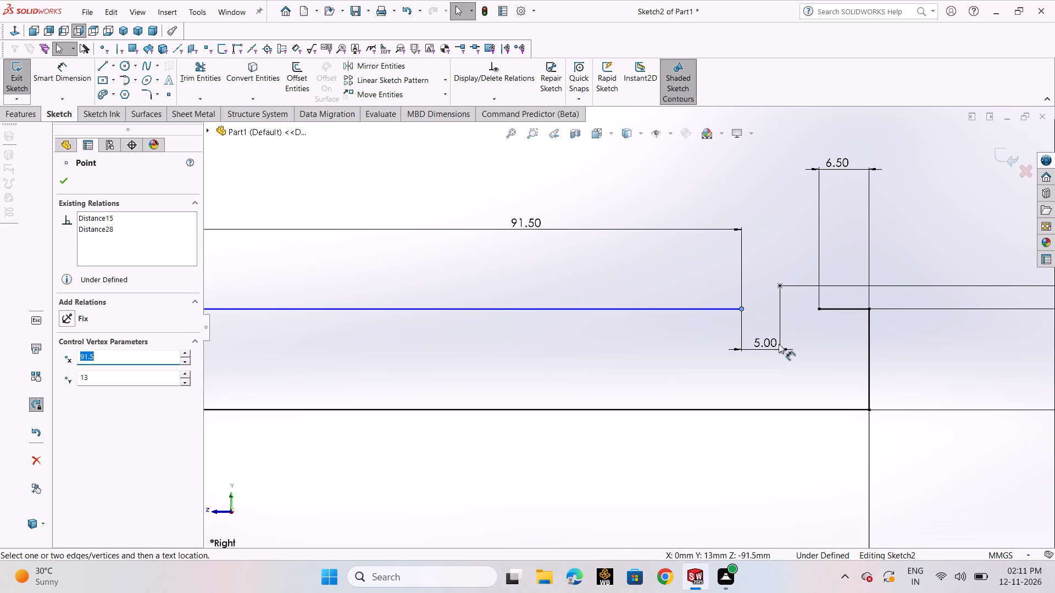
Delete the 5 mm groove-centre dimension and the 91.5 mm length dimension from the profile sketch.
{"action": "left_click", "coordinate": [768, 345]}
{"action": "key", "text": "Delete"}
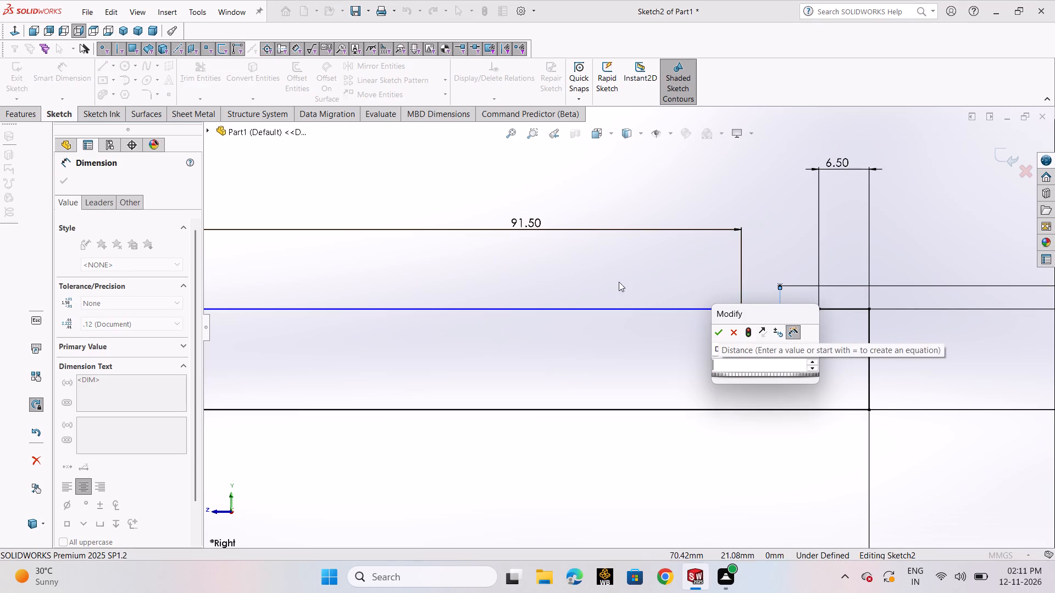
{"action": "left_click", "coordinate": [721, 329]}
{"action": "left_click", "coordinate": [696, 276]}
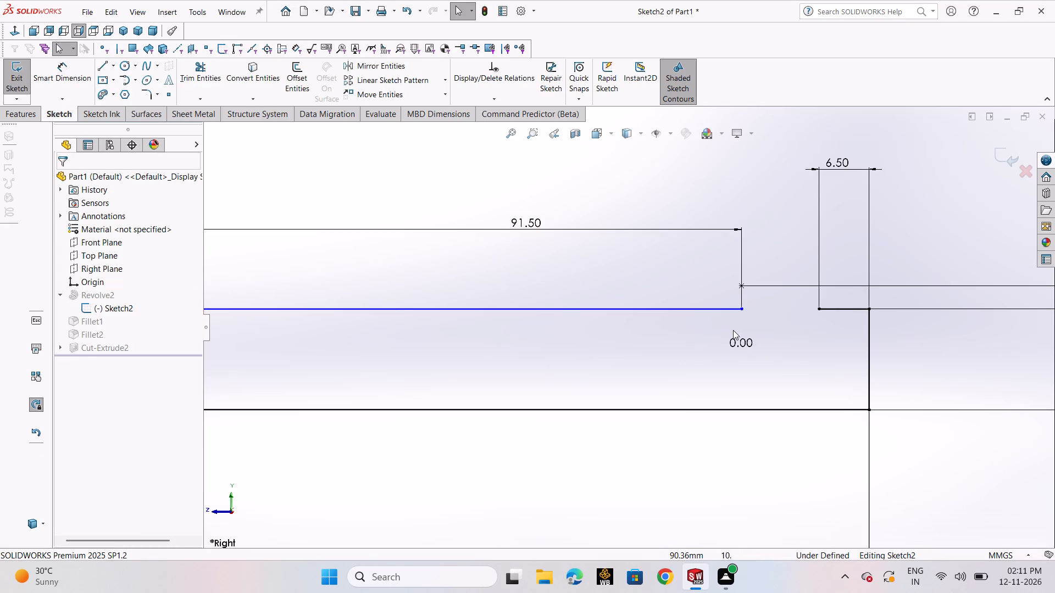
{"action": "left_click", "coordinate": [741, 340]}
{"action": "key", "text": "Delete"}
{"action": "left_click", "coordinate": [538, 225]}
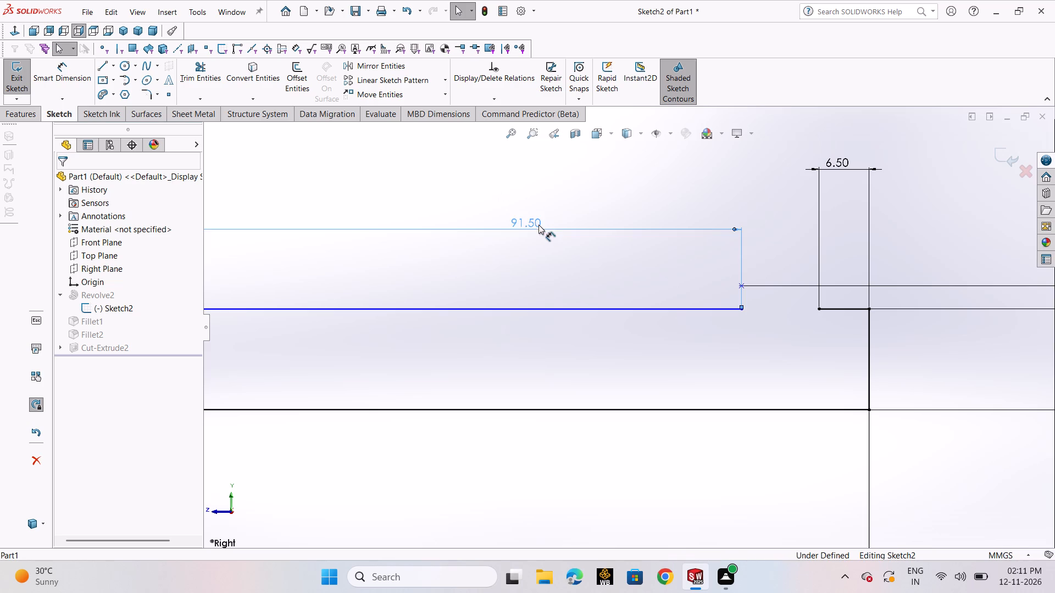
{"action": "key", "text": "Delete"}
Extend the long outer line to meet the start of the 6.5 mm end segment, closing the profile.
{"action": "left_click_drag", "start_coordinate": [739, 310], "coordinate": [778, 310]}
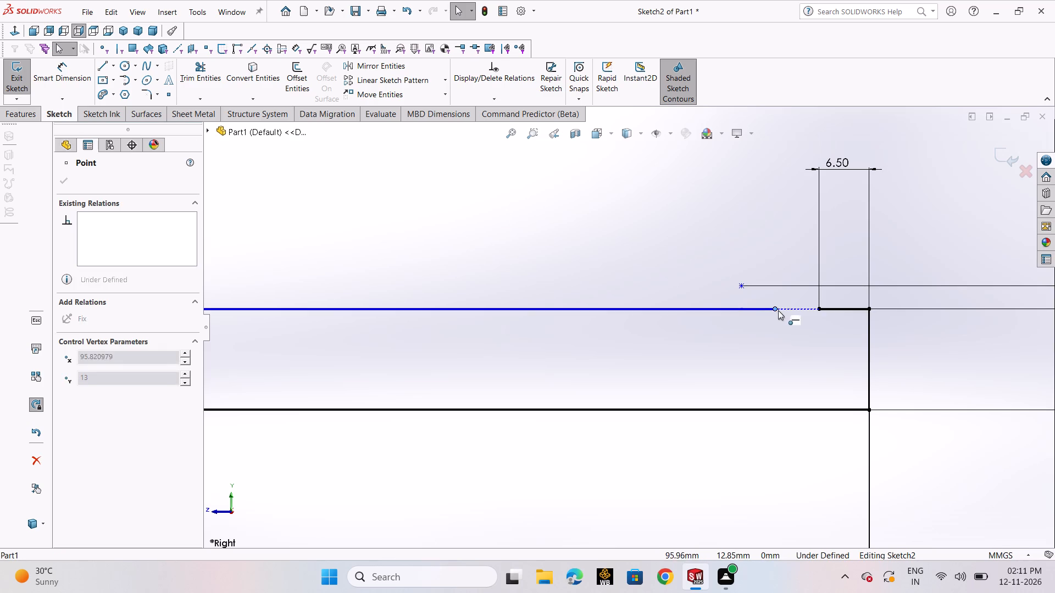
{"action": "left_click_drag", "start_coordinate": [778, 310], "coordinate": [817, 312]}
{"action": "left_click", "coordinate": [697, 257]}
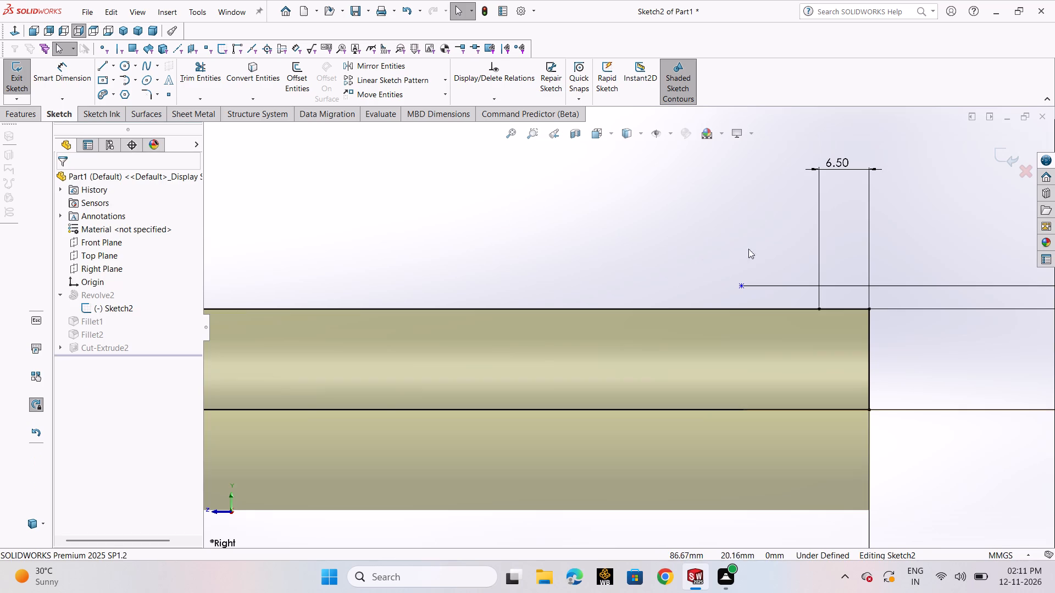
Exit the profile sketch and rebuild the part, continuing past the Fillet2 error.
{"action": "left_click", "coordinate": [1001, 164]}
{"action": "scroll", "coordinate": [873, 321], "scroll_direction": "up", "scroll_amount": 3}
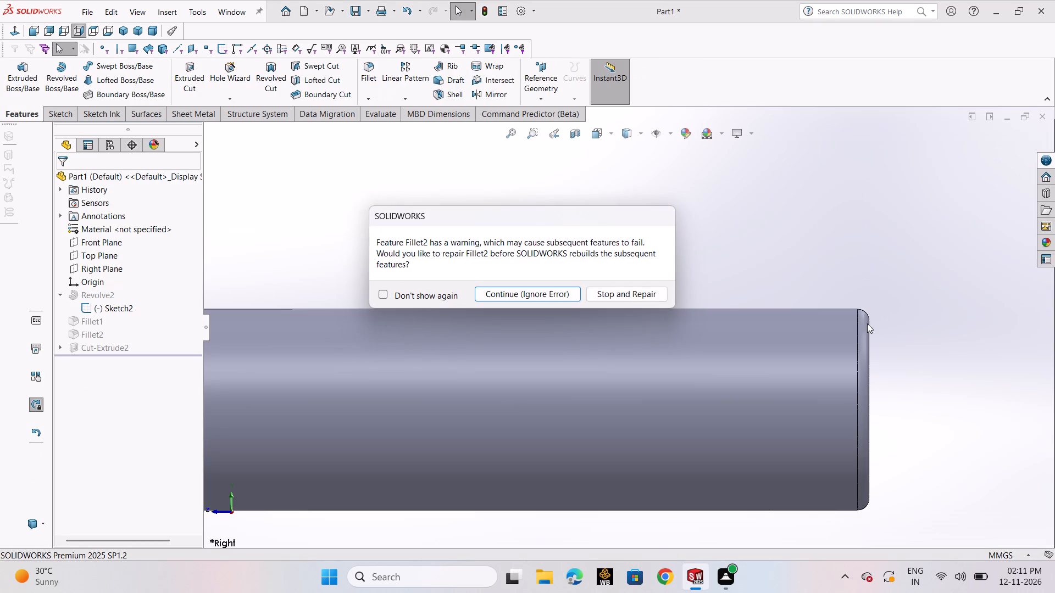
{"action": "left_click", "coordinate": [538, 296]}
{"action": "left_click", "coordinate": [399, 89]}
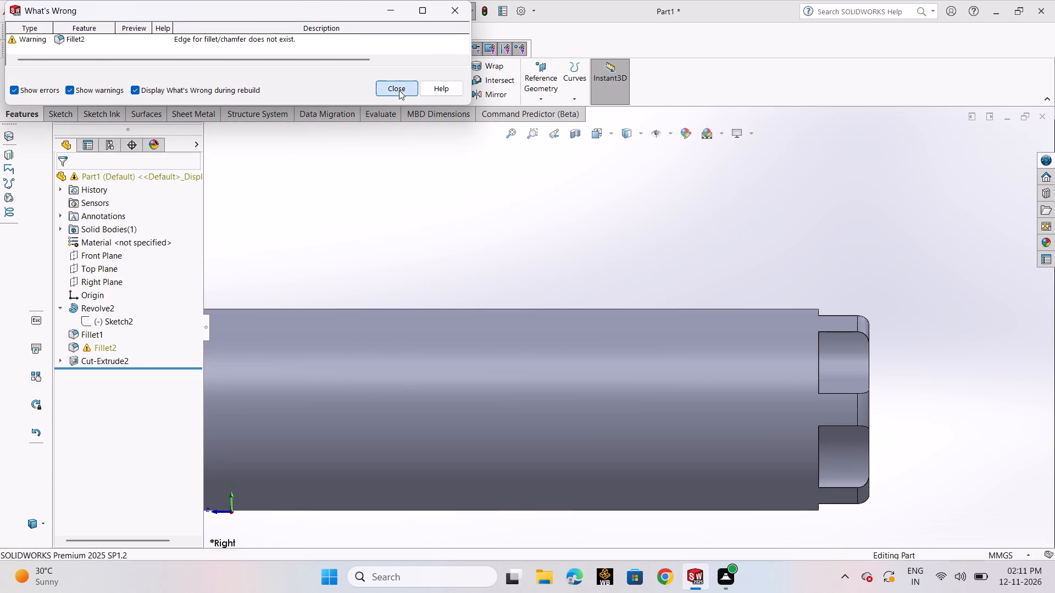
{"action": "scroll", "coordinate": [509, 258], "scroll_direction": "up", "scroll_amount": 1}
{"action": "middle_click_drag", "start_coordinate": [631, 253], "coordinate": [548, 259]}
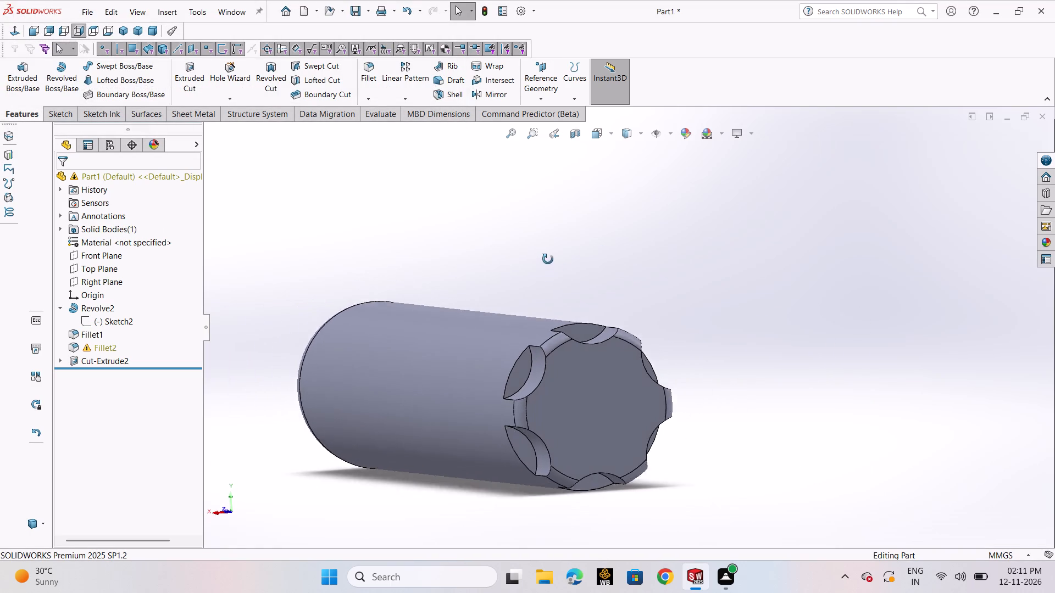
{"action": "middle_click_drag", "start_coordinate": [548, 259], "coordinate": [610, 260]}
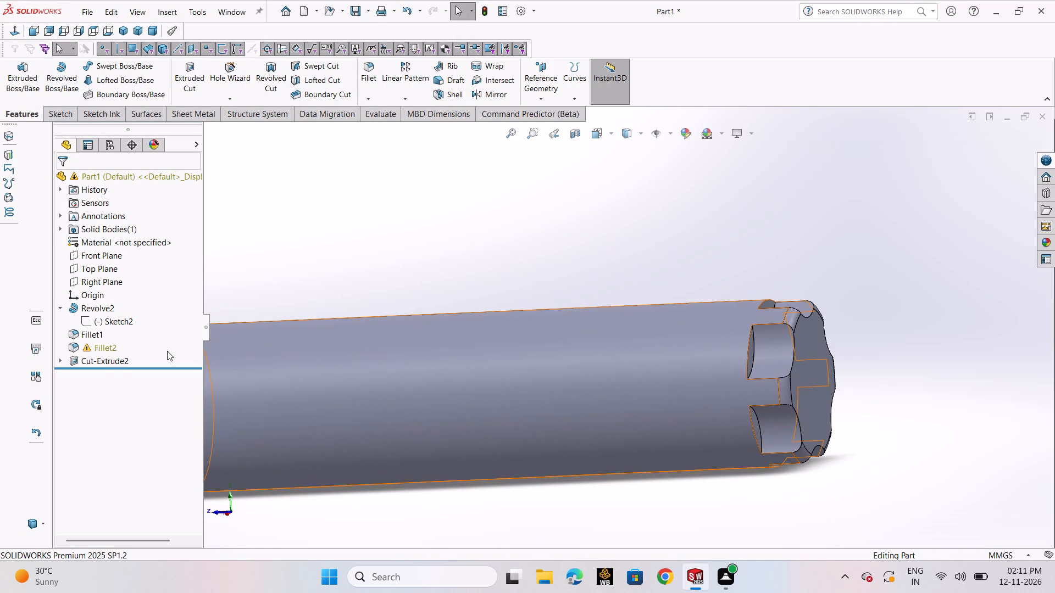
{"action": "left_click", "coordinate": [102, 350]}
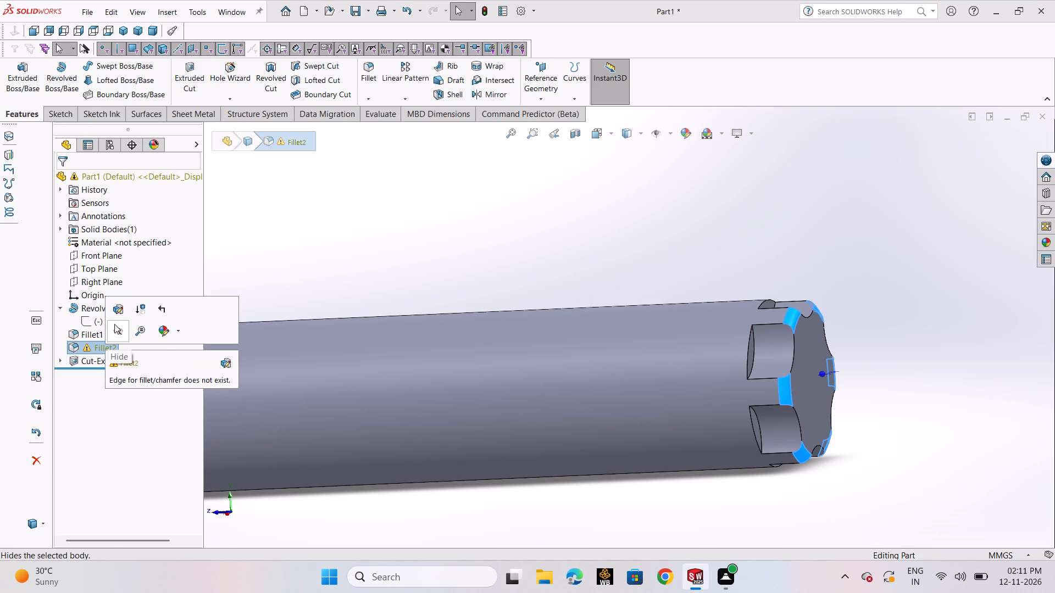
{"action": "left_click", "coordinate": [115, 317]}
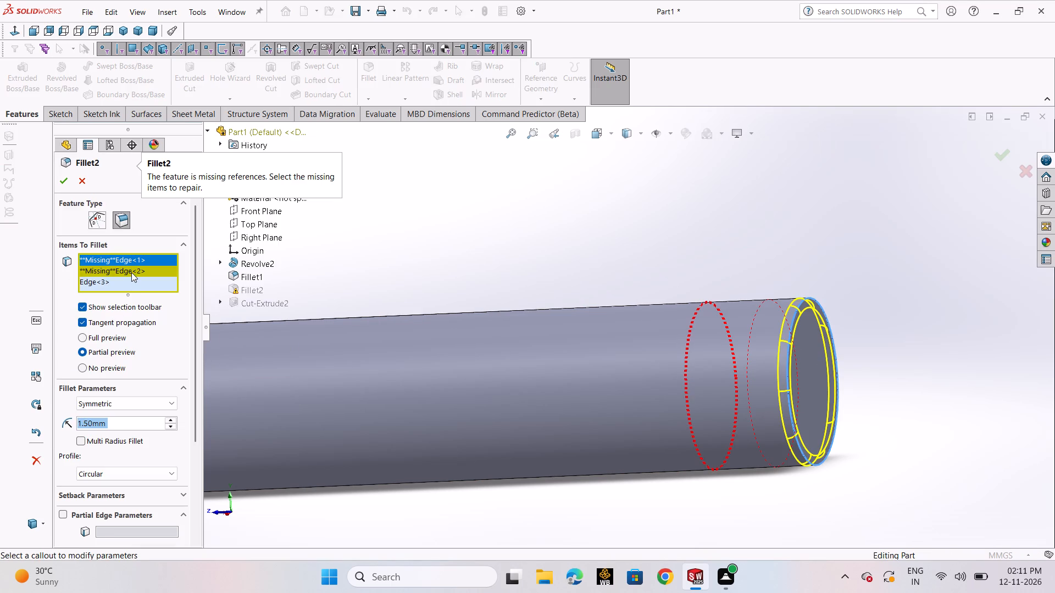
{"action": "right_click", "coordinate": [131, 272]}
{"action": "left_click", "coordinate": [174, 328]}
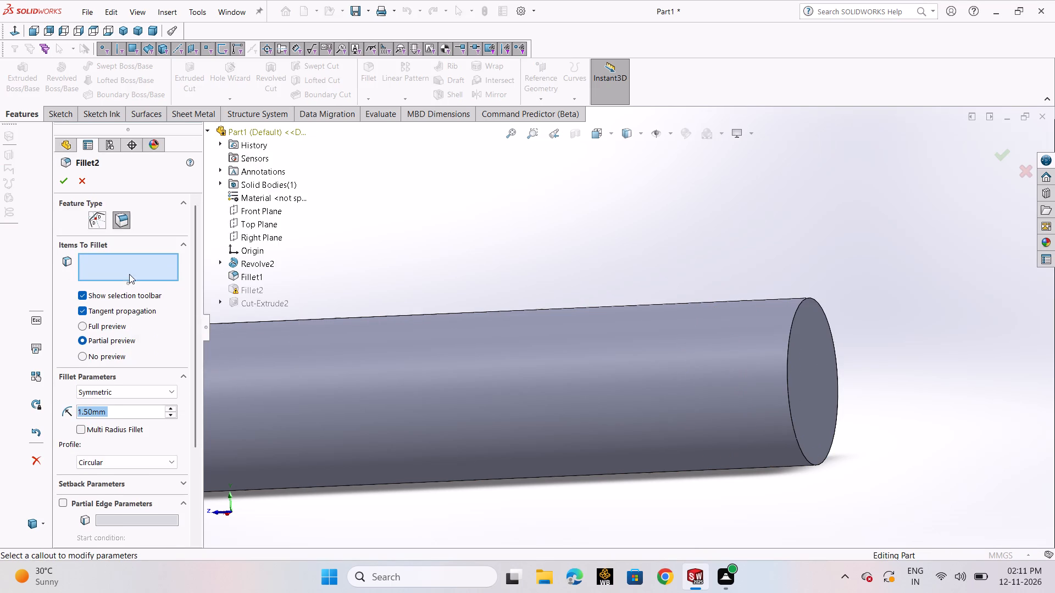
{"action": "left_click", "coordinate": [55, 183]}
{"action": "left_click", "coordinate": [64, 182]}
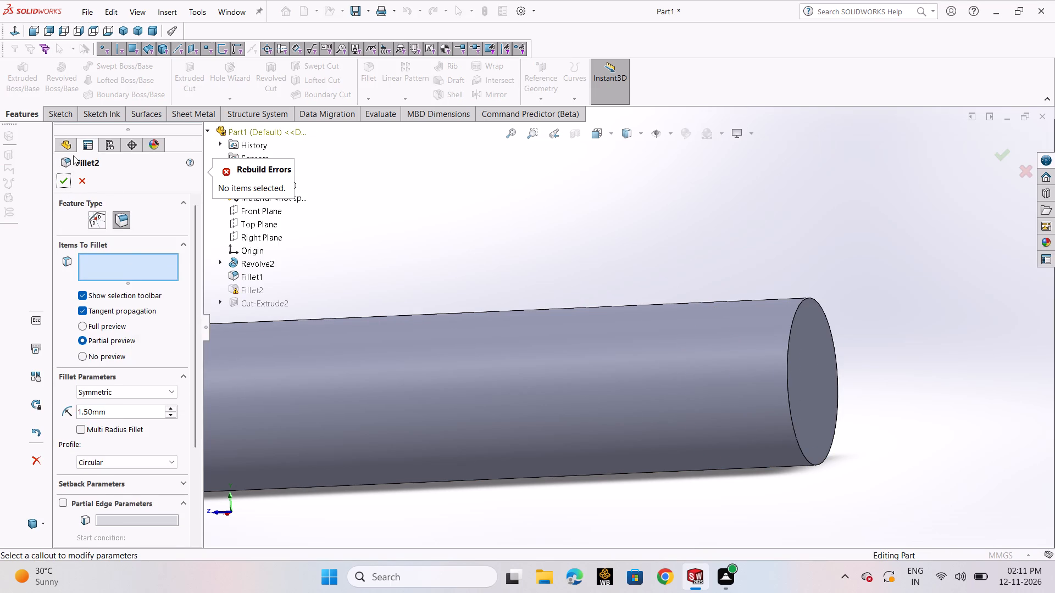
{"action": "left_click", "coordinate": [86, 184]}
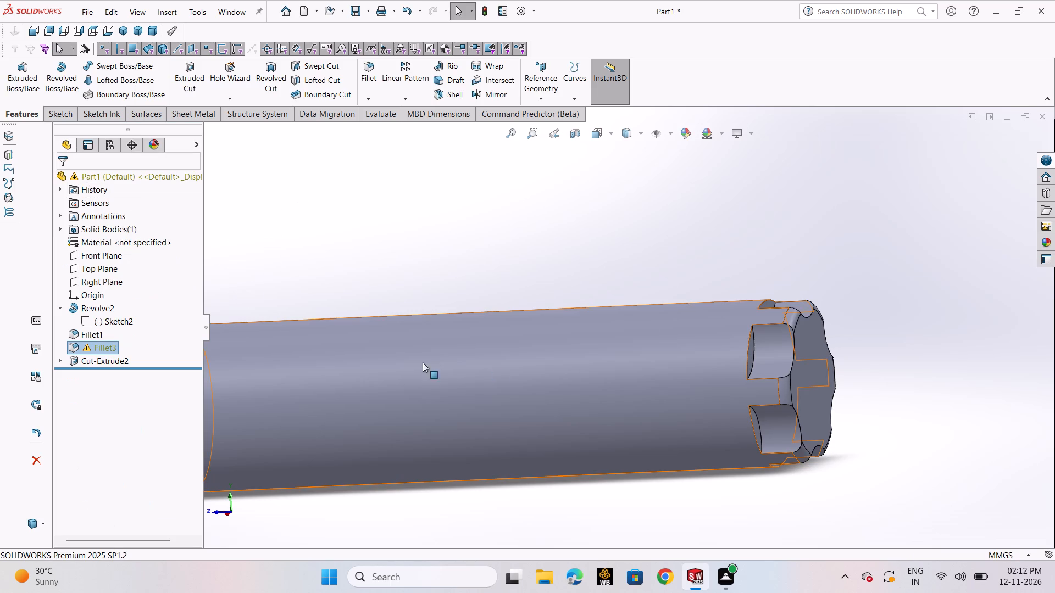
Remove the two missing edges from the 1.5 mm fillet, keeping only the edge at the fluted end of the pin.
{"action": "left_click", "coordinate": [114, 349]}
{"action": "right_click", "coordinate": [102, 349]}
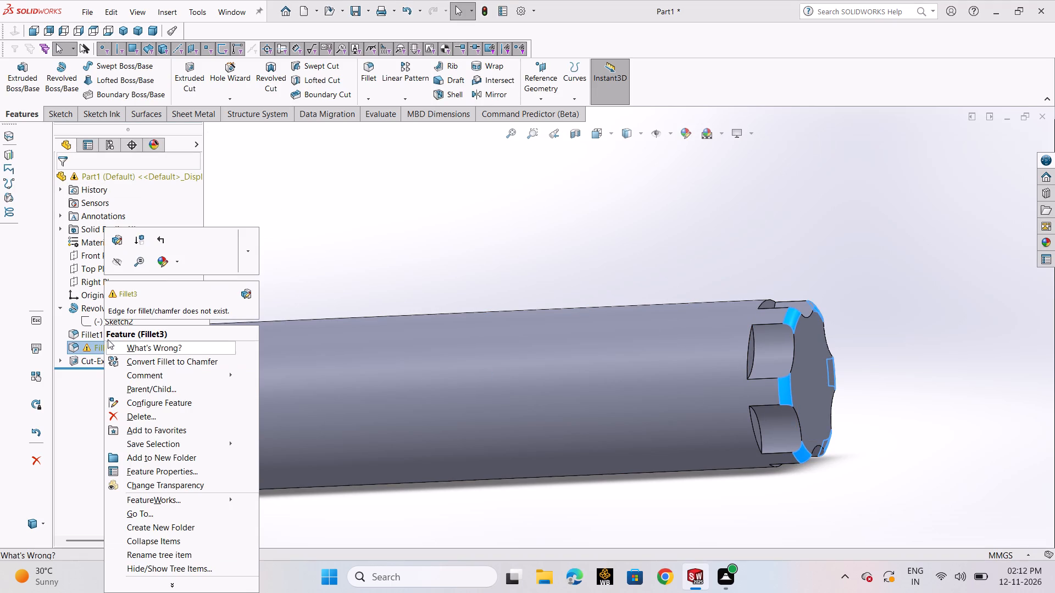
{"action": "left_click", "coordinate": [116, 243]}
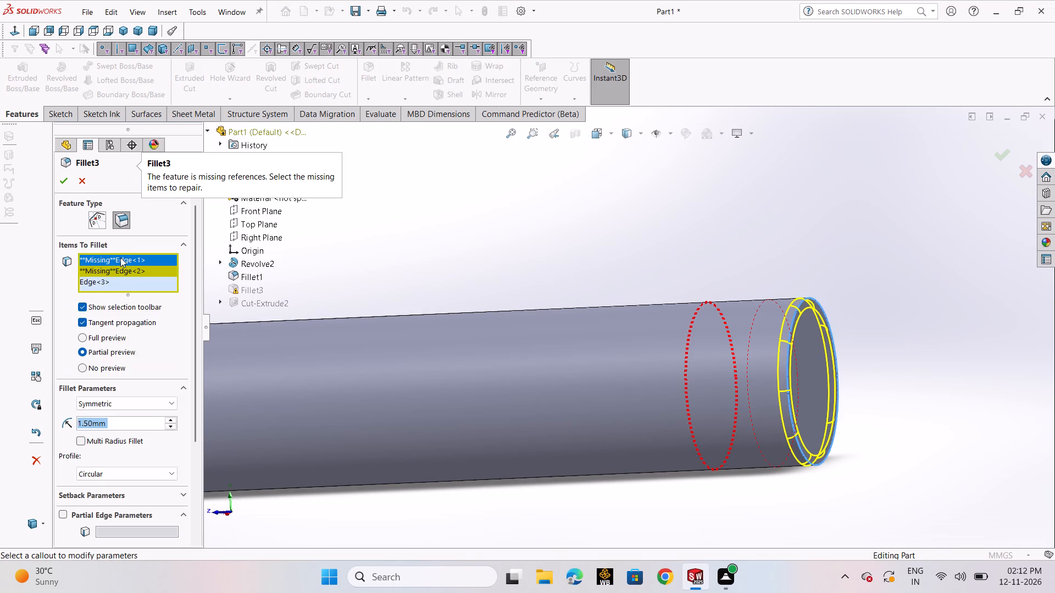
{"action": "right_click", "coordinate": [133, 266]}
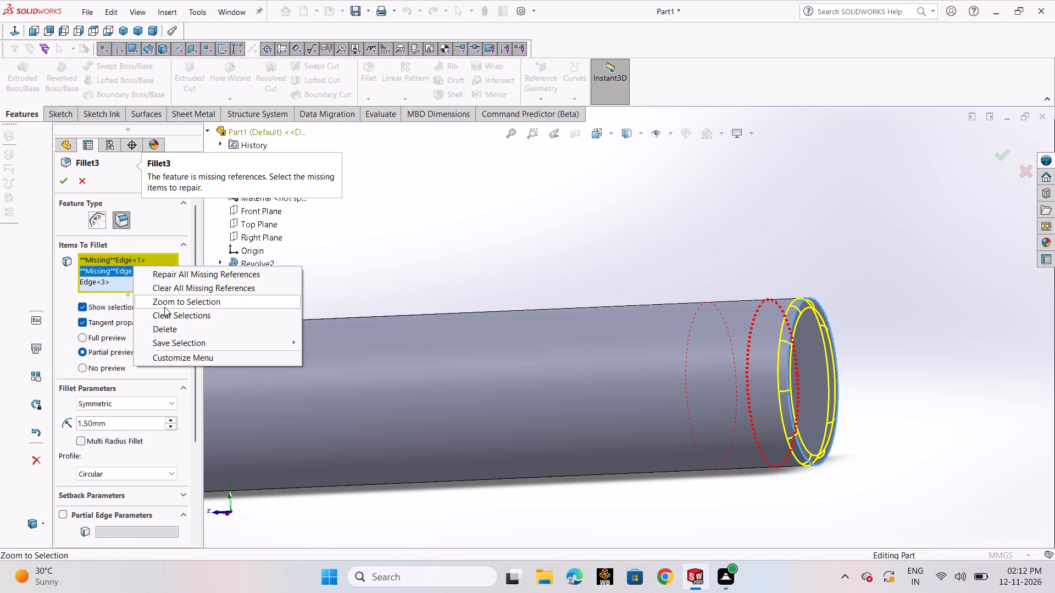
{"action": "left_click", "coordinate": [169, 325]}
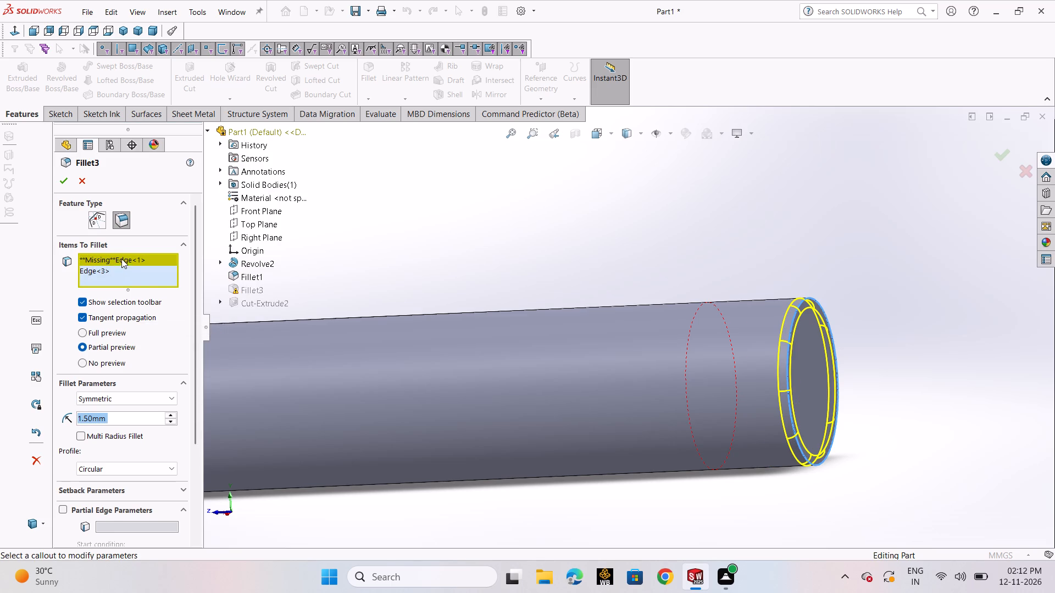
{"action": "right_click", "coordinate": [121, 258]}
{"action": "left_click", "coordinate": [161, 320]}
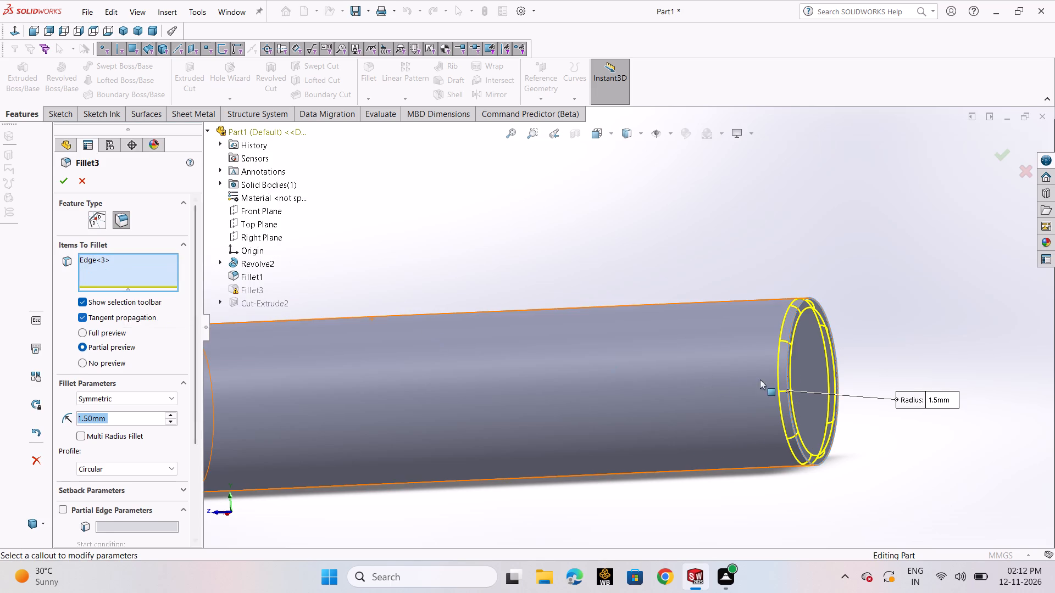
{"action": "left_click", "coordinate": [66, 186]}
{"action": "scroll", "coordinate": [399, 320], "scroll_direction": "up", "scroll_amount": 3}
{"action": "left_click", "coordinate": [615, 269]}
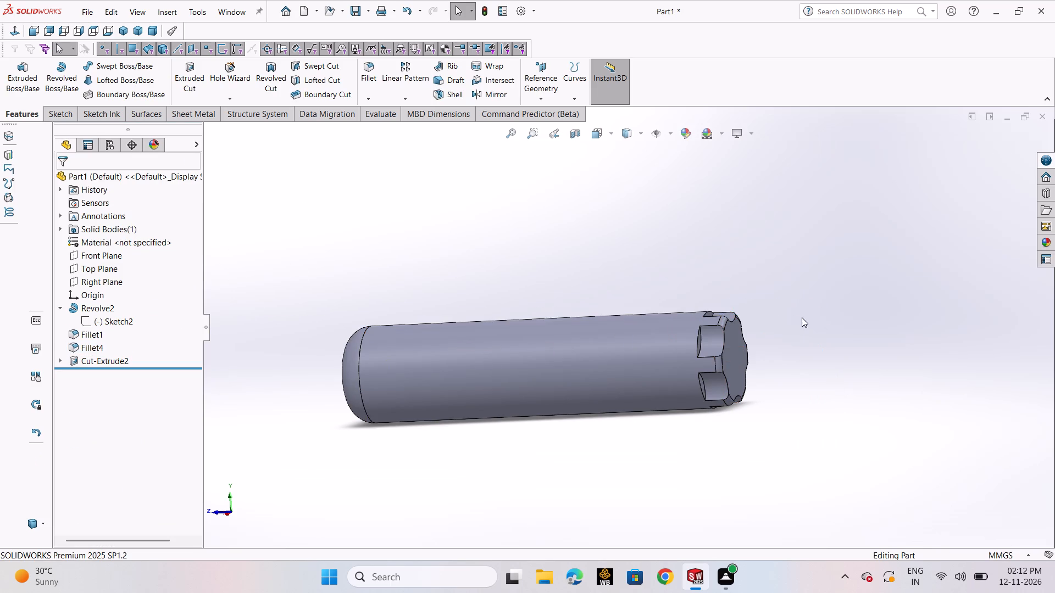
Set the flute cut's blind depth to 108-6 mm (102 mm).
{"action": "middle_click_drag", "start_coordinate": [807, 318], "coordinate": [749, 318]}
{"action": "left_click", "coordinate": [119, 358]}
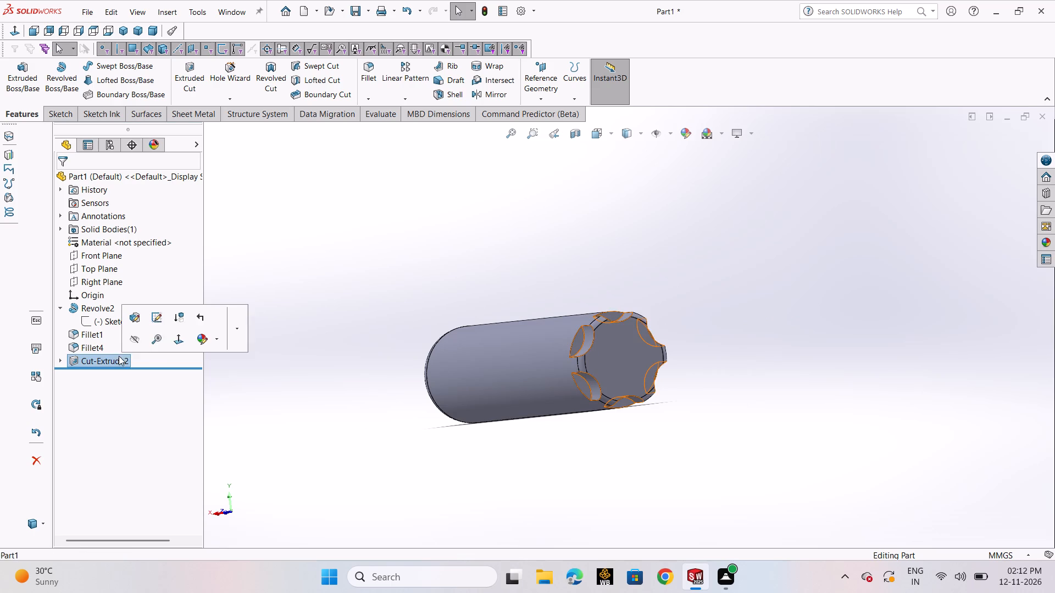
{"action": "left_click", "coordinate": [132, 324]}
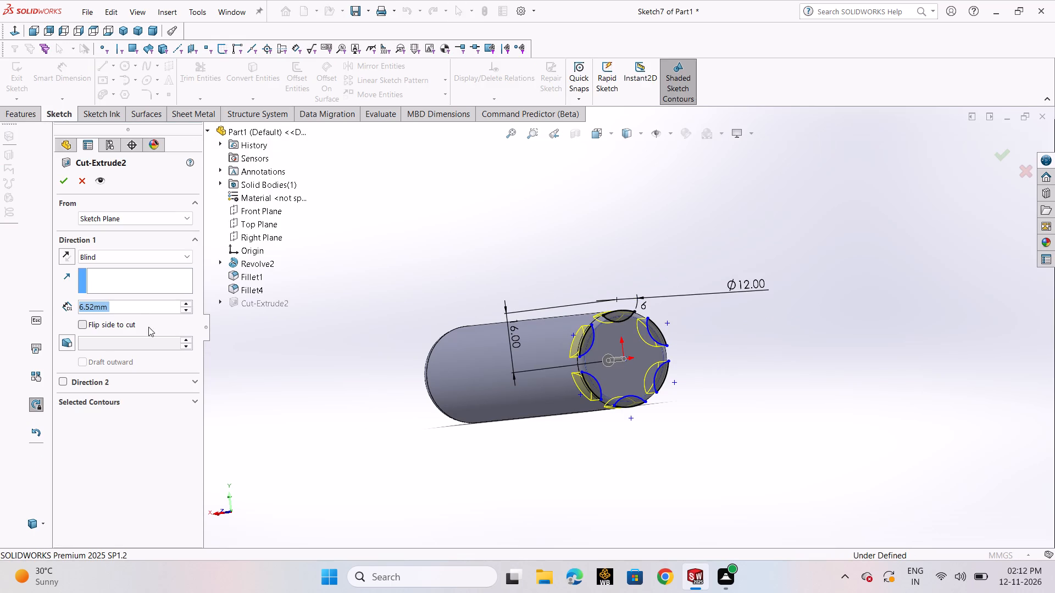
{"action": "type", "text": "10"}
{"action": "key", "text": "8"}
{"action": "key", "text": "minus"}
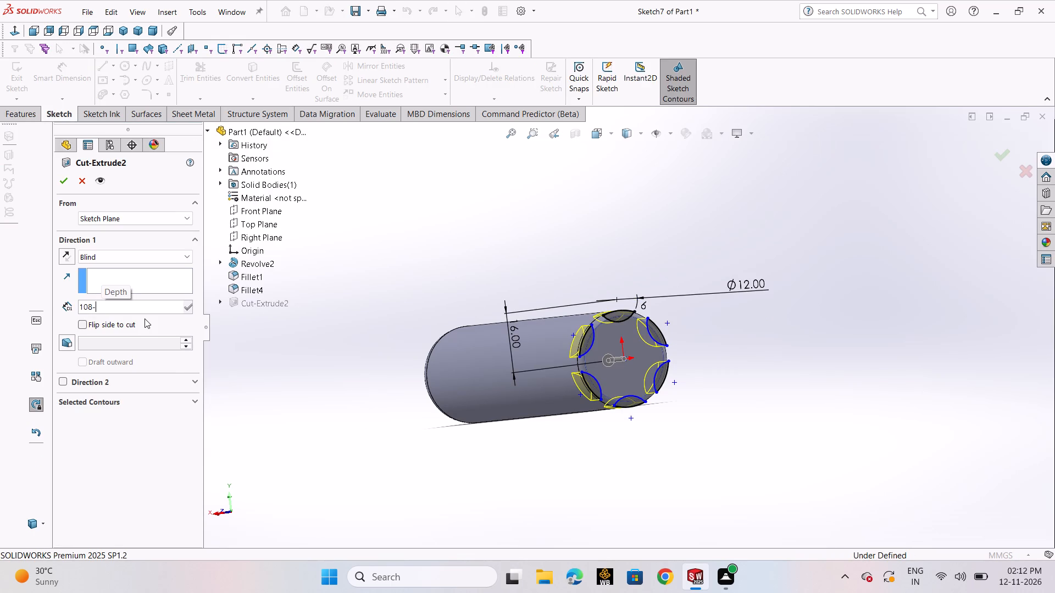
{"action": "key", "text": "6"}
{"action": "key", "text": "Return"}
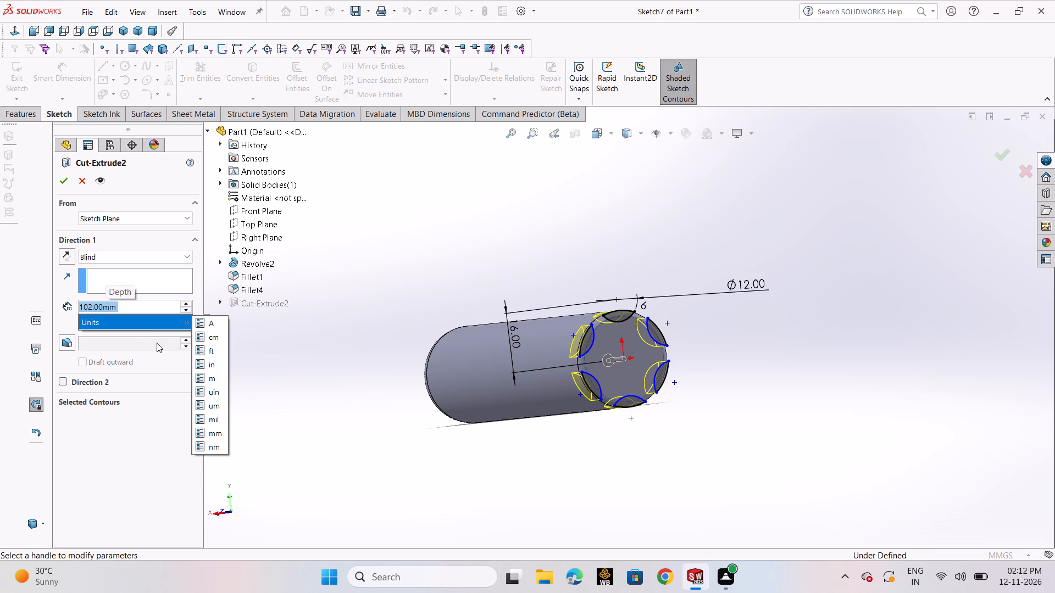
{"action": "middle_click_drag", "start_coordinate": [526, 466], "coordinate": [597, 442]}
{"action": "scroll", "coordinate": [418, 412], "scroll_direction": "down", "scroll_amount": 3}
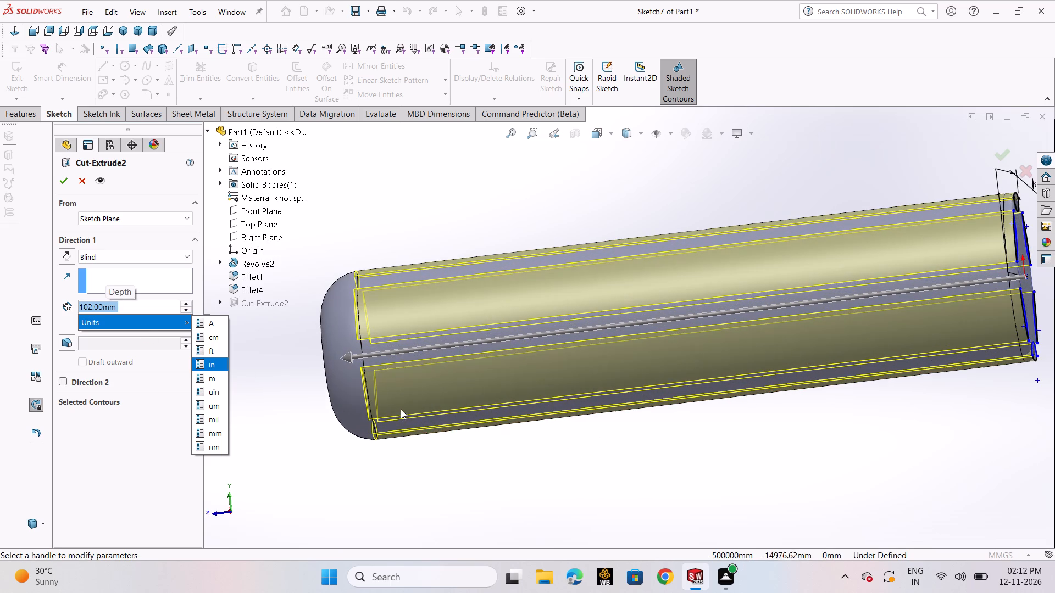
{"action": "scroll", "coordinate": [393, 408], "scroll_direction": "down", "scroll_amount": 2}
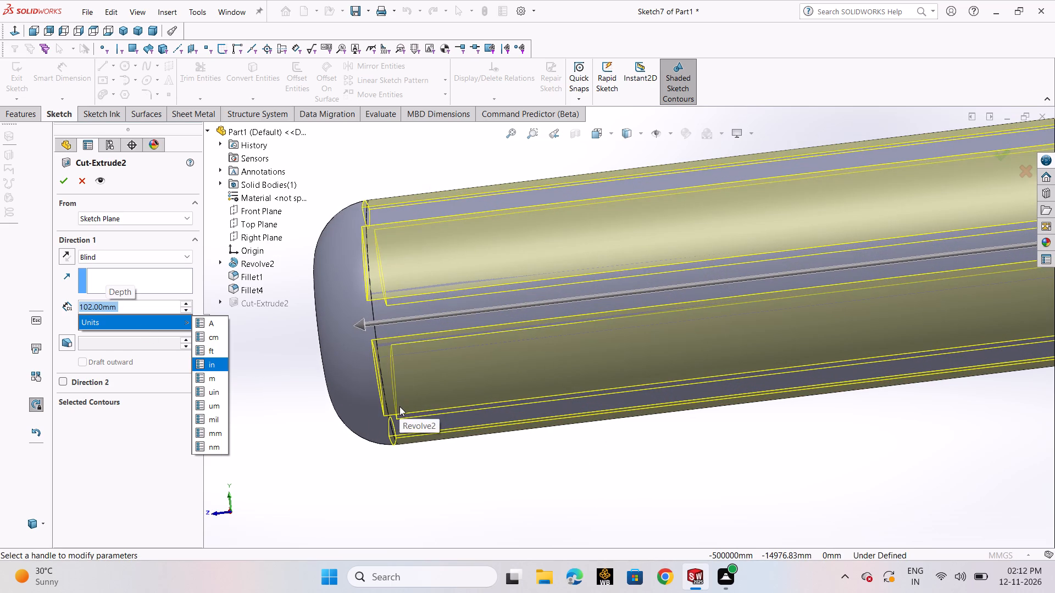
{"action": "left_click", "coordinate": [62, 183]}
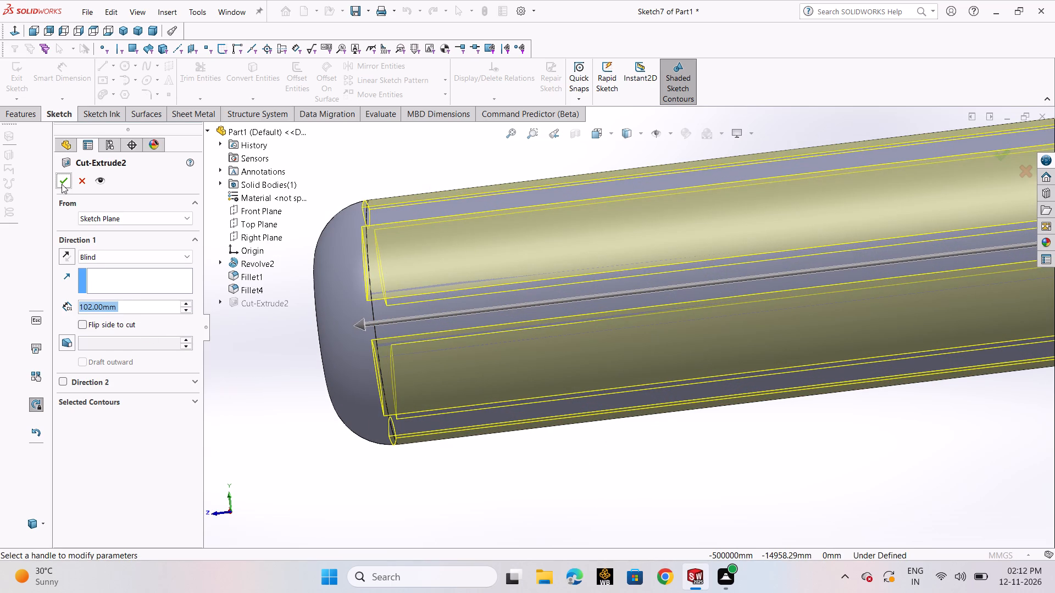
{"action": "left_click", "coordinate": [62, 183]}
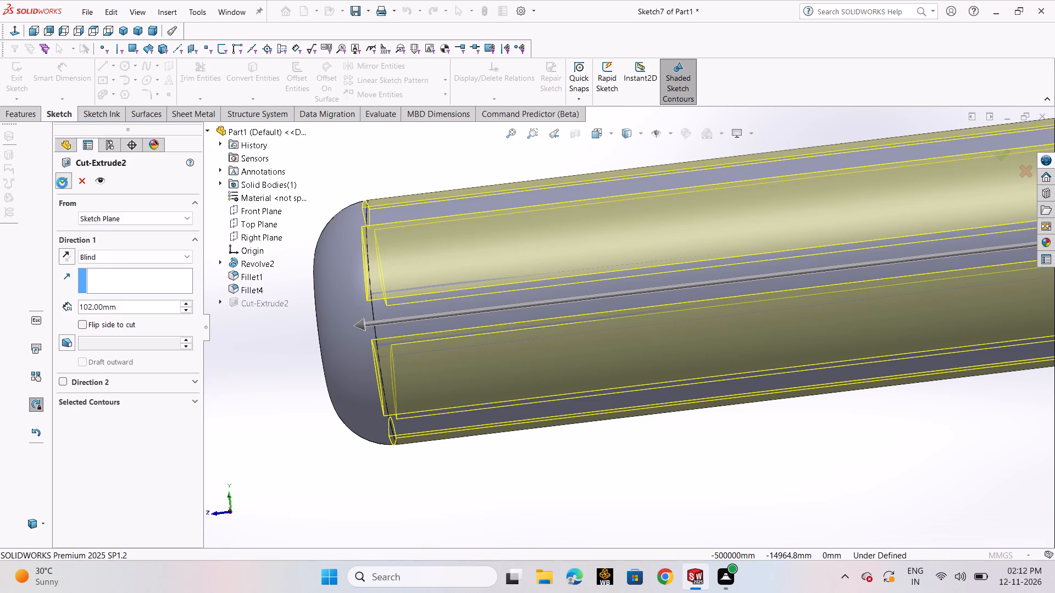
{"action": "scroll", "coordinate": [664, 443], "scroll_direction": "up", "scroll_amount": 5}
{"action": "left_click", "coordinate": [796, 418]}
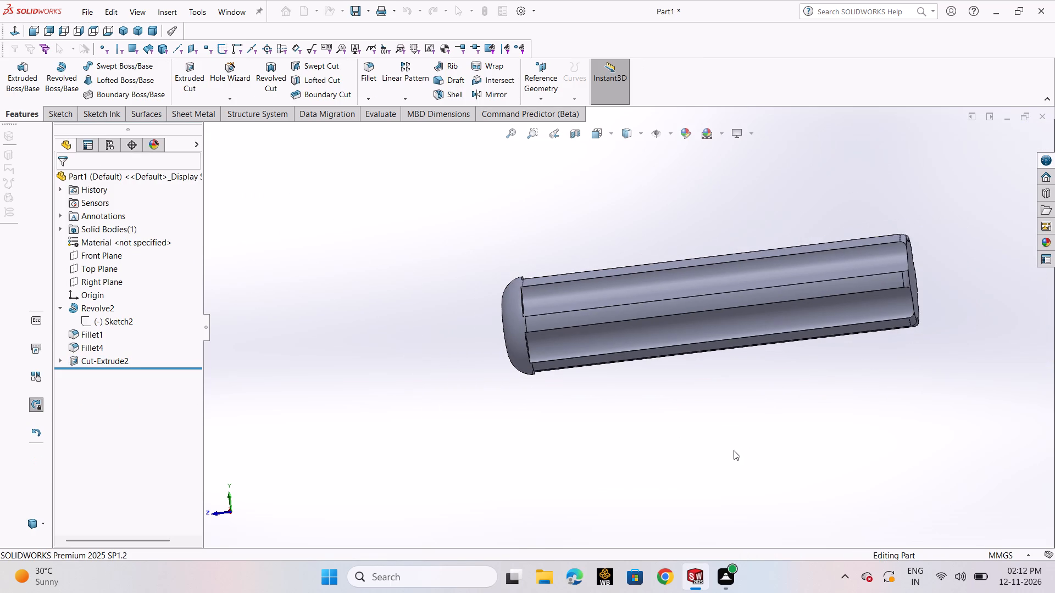
Set the flute cut's blind depth to 108 mm so the six flutes run the pin's full length.
{"action": "middle_click_drag", "start_coordinate": [783, 457], "coordinate": [779, 457]}
{"action": "middle_click_drag", "start_coordinate": [779, 457], "coordinate": [775, 440]}
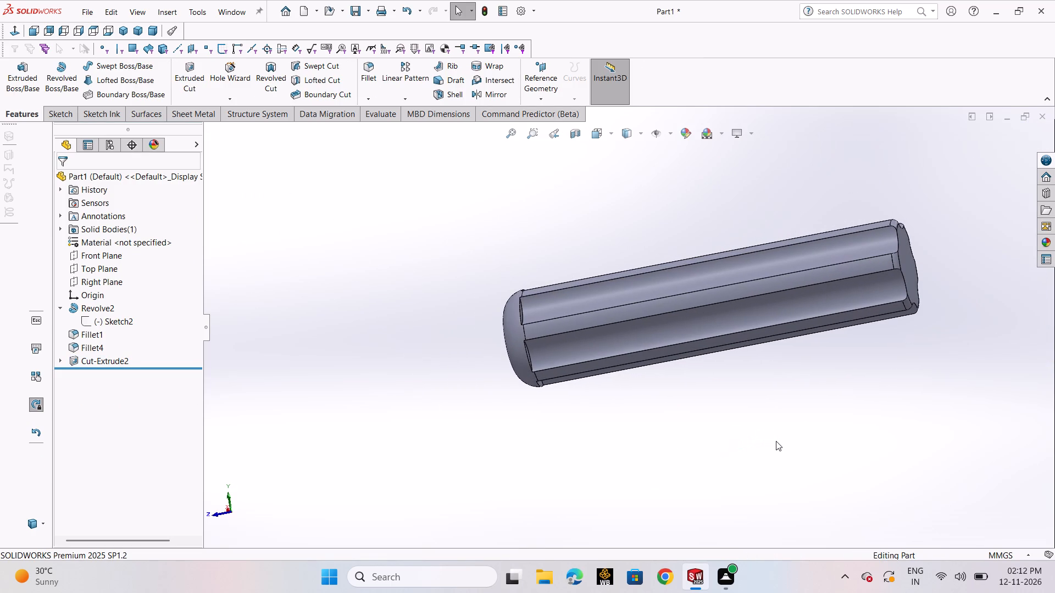
{"action": "left_click", "coordinate": [102, 361]}
{"action": "left_click", "coordinate": [114, 323]}
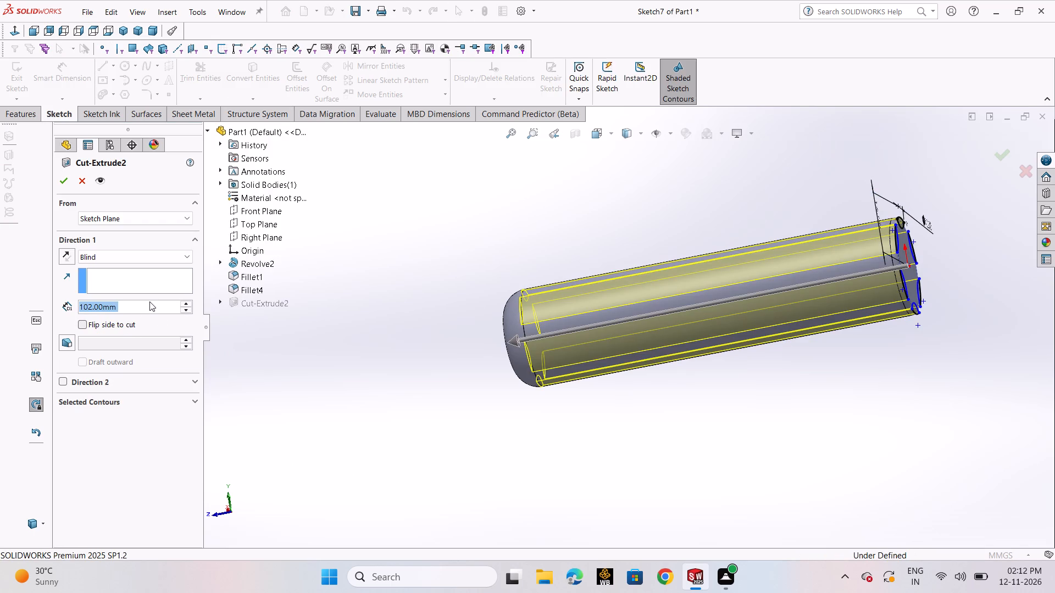
{"action": "type", "text": "108"}
{"action": "key", "text": "Return"}
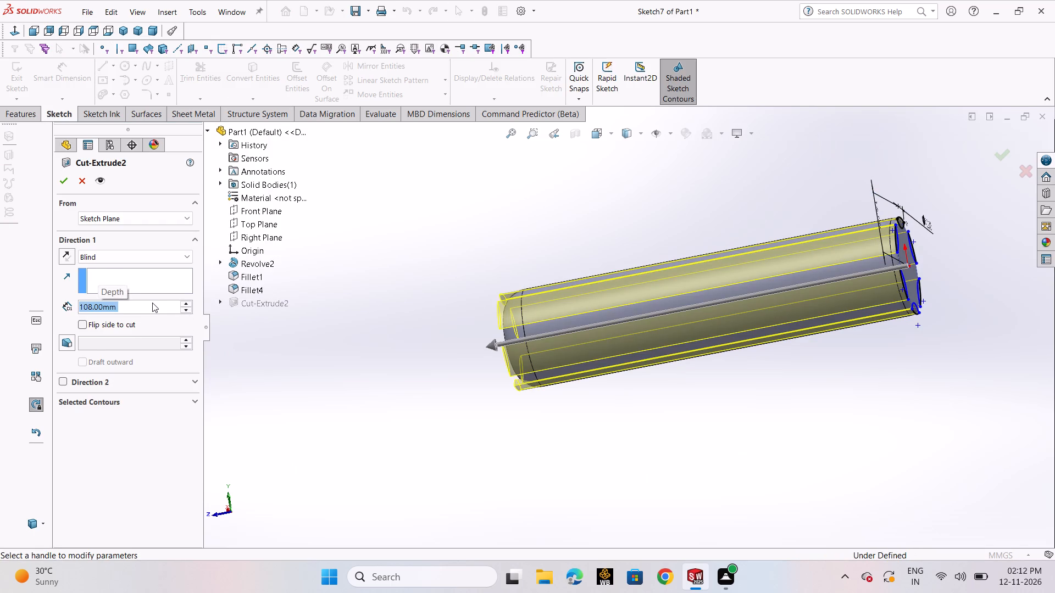
{"action": "left_click", "coordinate": [60, 186]}
{"action": "left_click", "coordinate": [321, 352]}
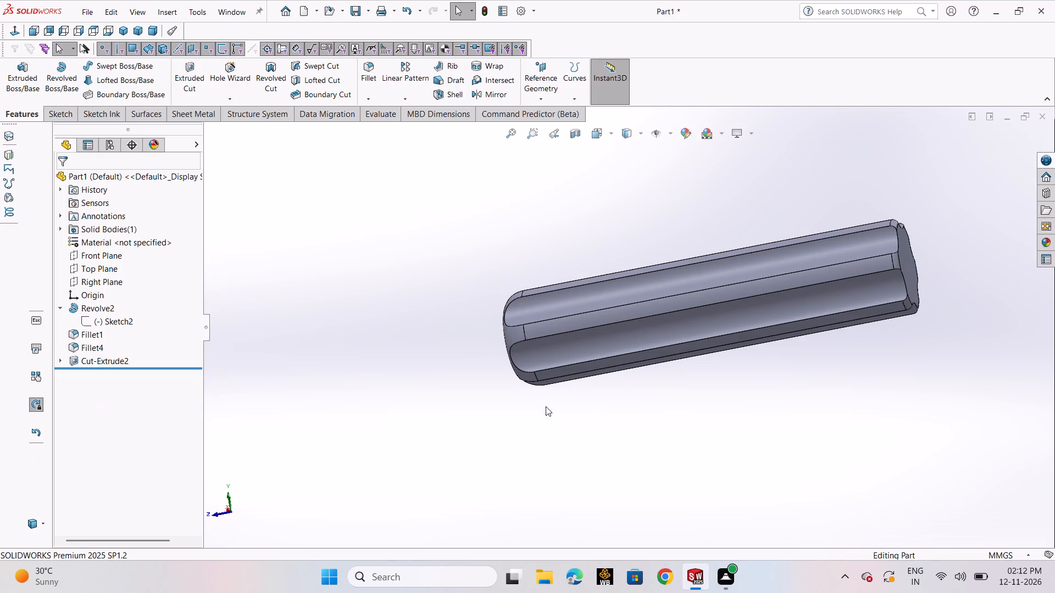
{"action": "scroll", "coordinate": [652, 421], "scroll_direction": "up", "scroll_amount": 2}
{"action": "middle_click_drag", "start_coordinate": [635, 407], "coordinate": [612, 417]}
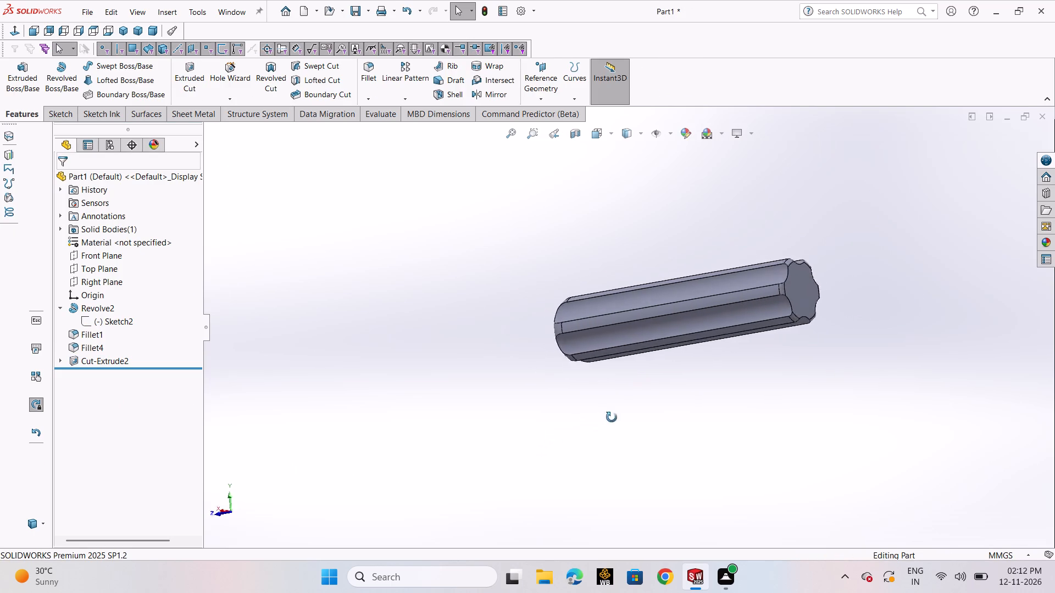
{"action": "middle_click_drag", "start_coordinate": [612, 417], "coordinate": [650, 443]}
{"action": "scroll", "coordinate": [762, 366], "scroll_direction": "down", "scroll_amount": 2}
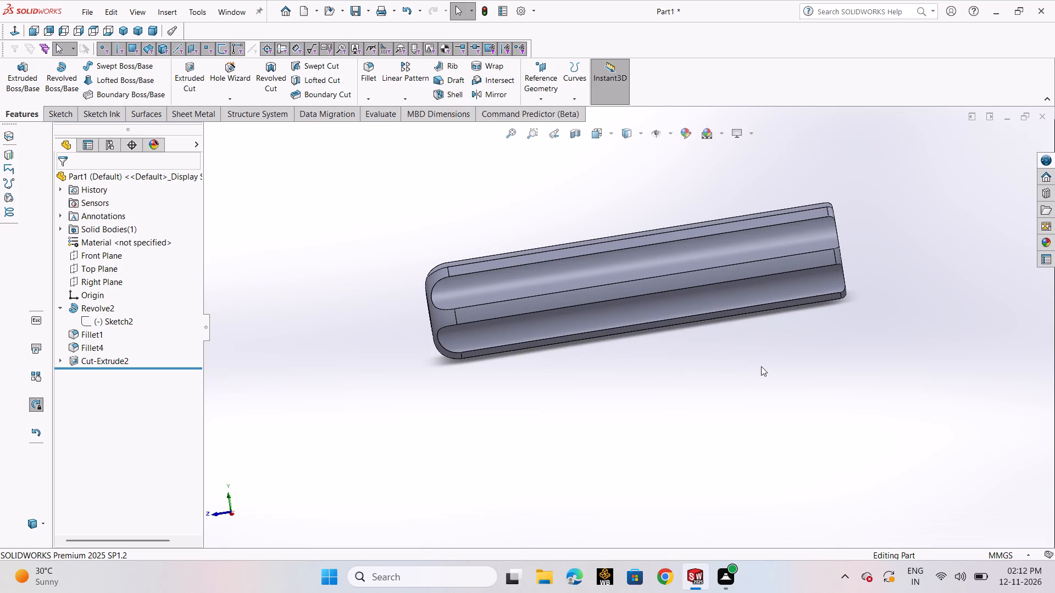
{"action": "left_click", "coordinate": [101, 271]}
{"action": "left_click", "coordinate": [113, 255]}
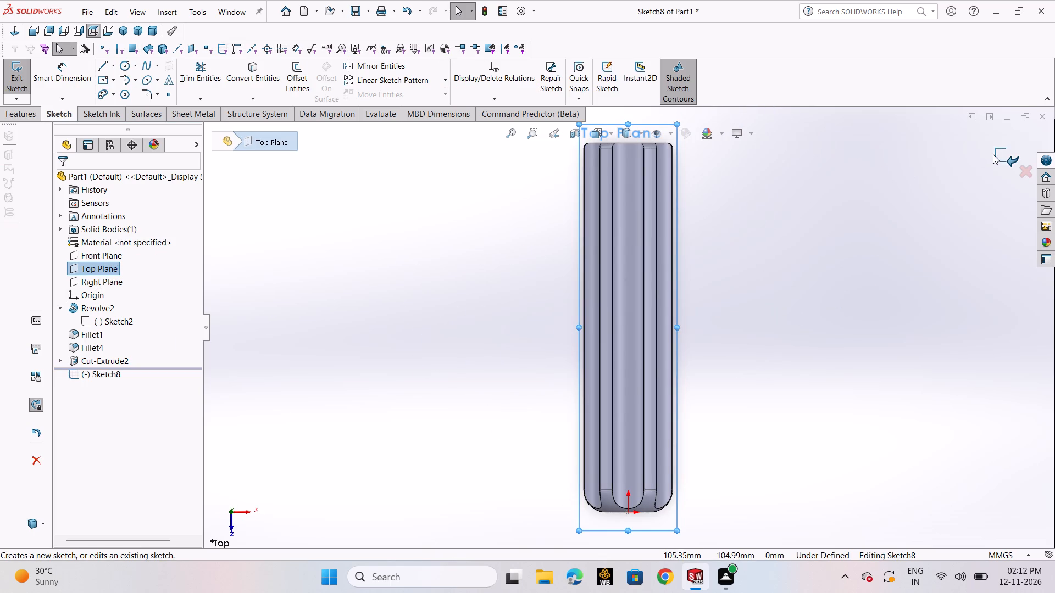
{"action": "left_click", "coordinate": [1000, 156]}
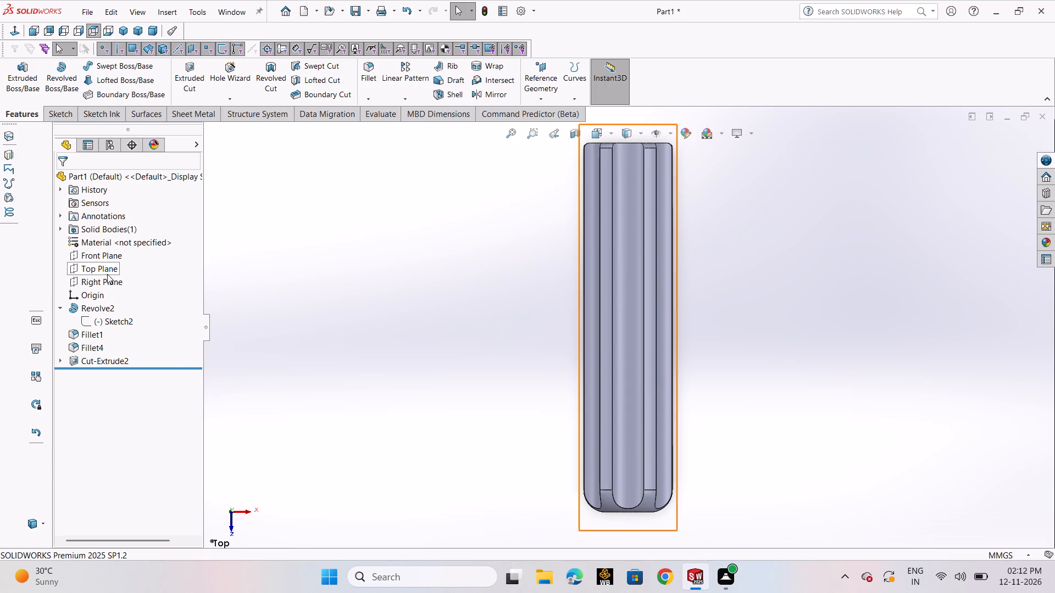
On the Right Plane, sketch a circle of about 2.4 mm radius just above the pin, near the end farthest from the origin.
{"action": "left_click", "coordinate": [107, 255]}
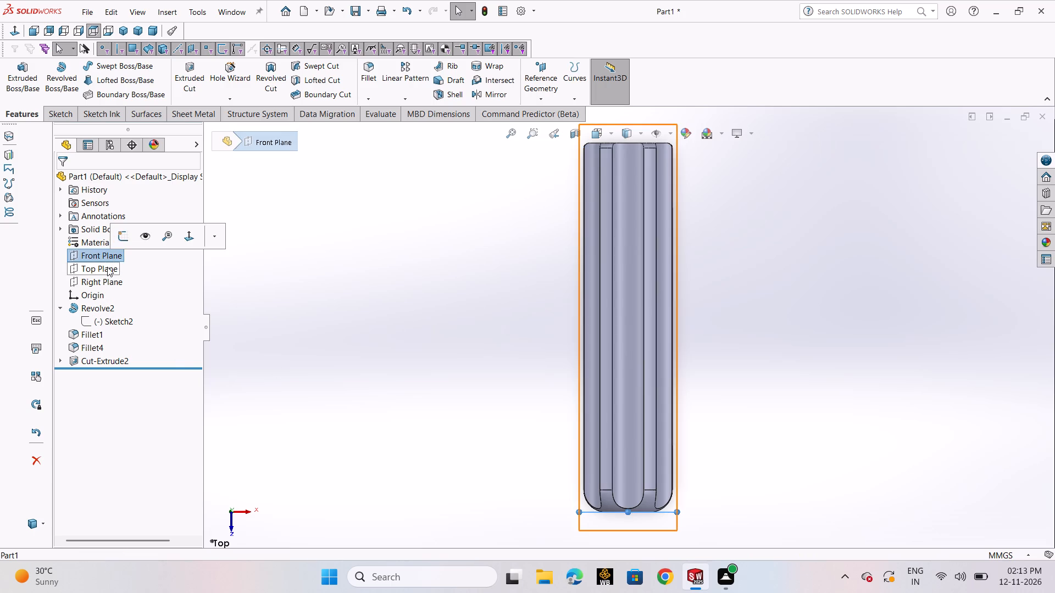
{"action": "left_click", "coordinate": [108, 276]}
{"action": "left_click", "coordinate": [126, 254]}
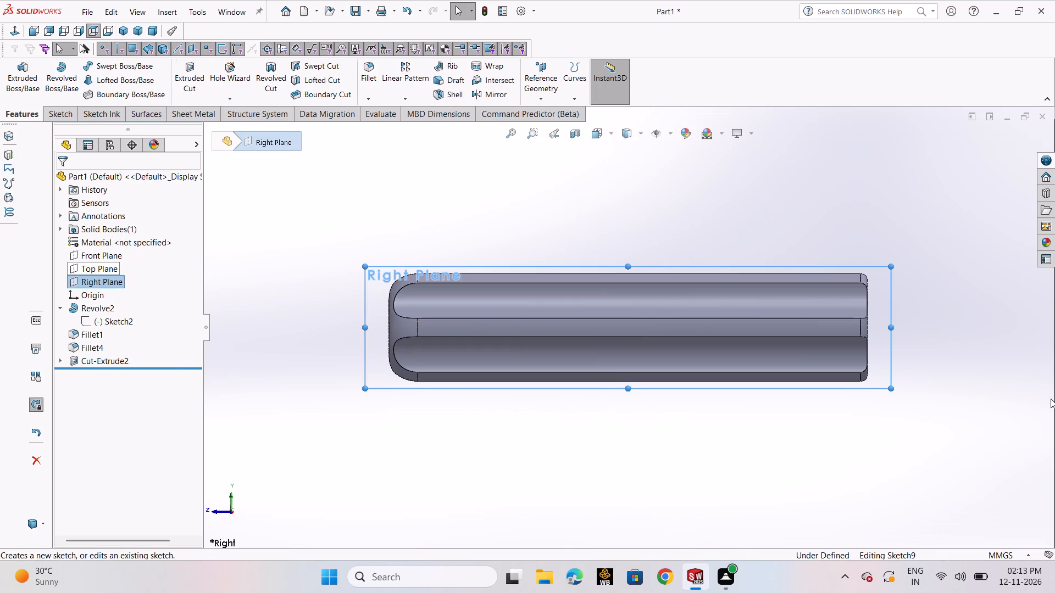
{"action": "scroll", "coordinate": [819, 320], "scroll_direction": "up", "scroll_amount": 2}
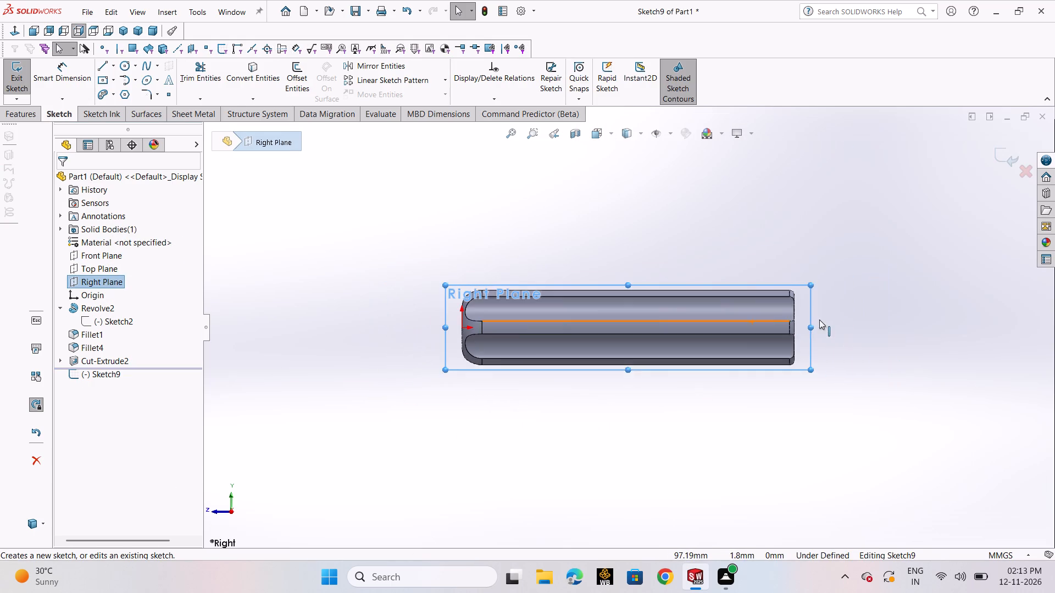
{"action": "scroll", "coordinate": [814, 320], "scroll_direction": "up", "scroll_amount": 3}
{"action": "scroll", "coordinate": [760, 320], "scroll_direction": "down", "scroll_amount": 3}
{"action": "scroll", "coordinate": [671, 321], "scroll_direction": "down", "scroll_amount": 3}
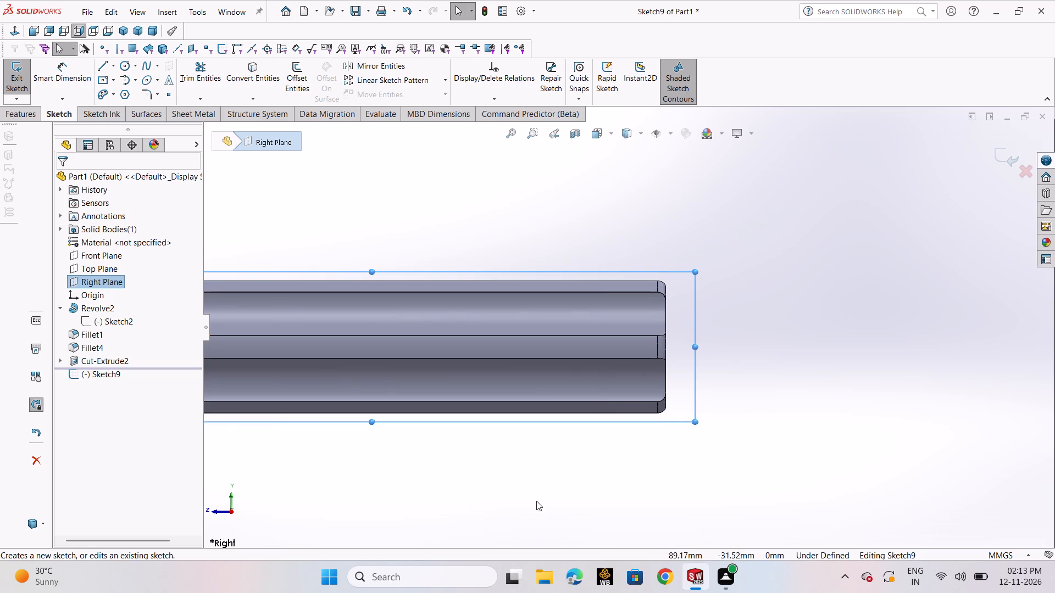
{"action": "left_click", "coordinate": [113, 63]}
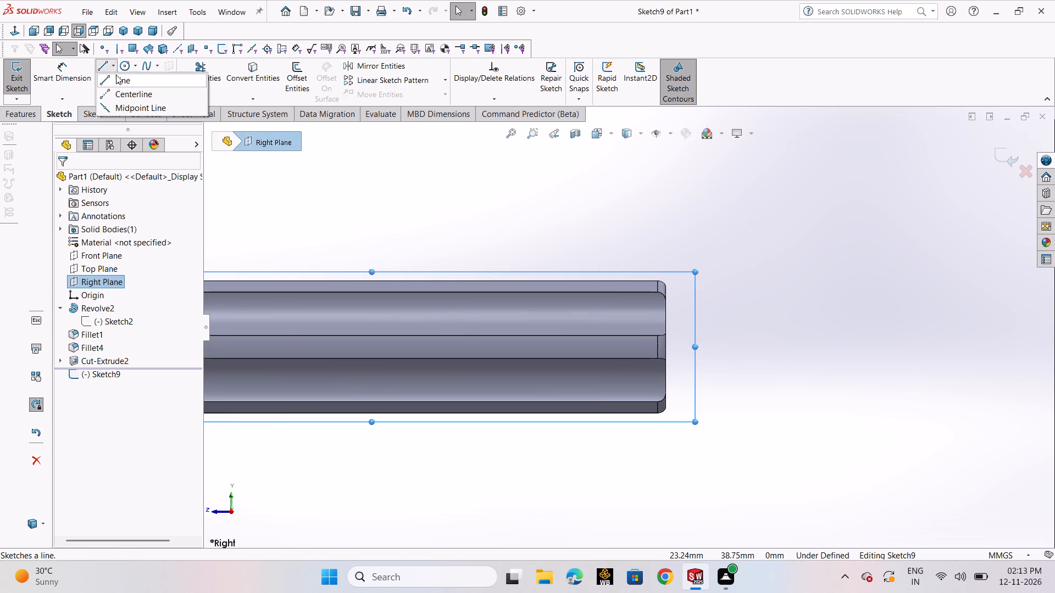
{"action": "left_click", "coordinate": [125, 65]}
{"action": "left_click", "coordinate": [128, 67]}
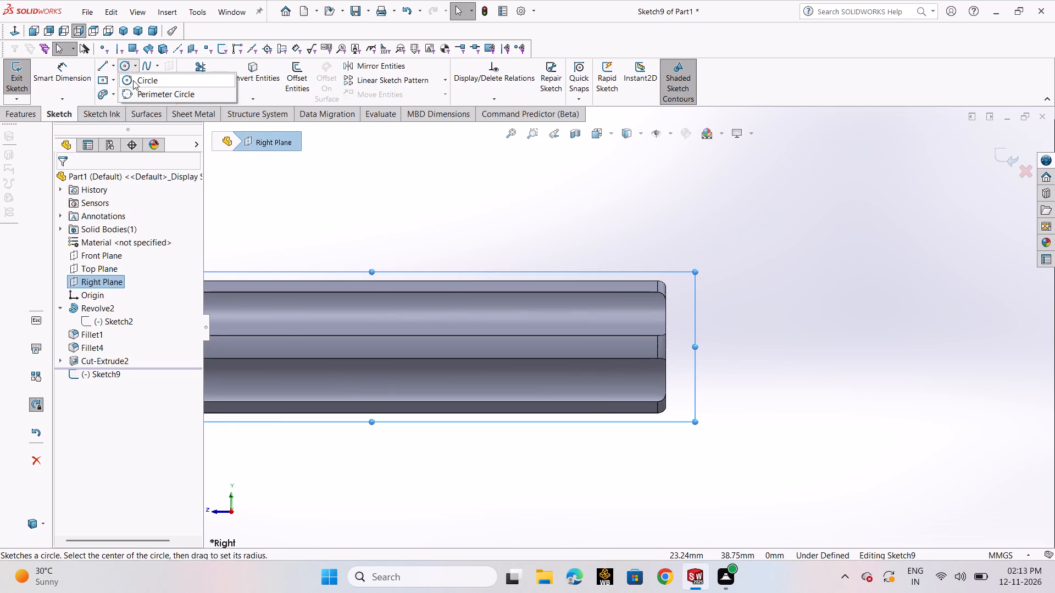
{"action": "left_click", "coordinate": [136, 81]}
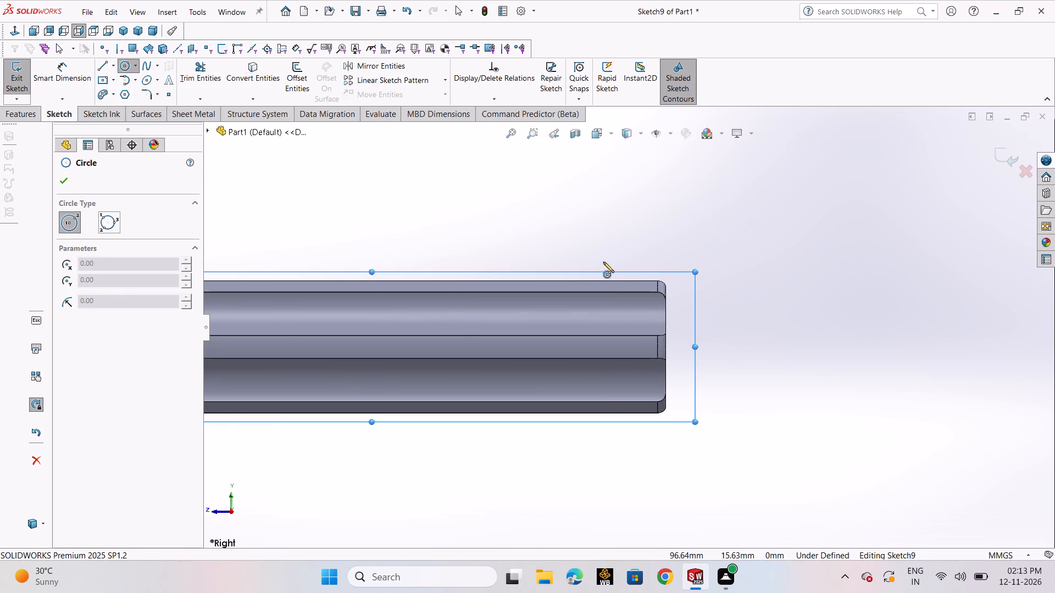
{"action": "left_click", "coordinate": [594, 261]}
{"action": "left_click", "coordinate": [598, 273]}
{"action": "right_click", "coordinate": [598, 273]}
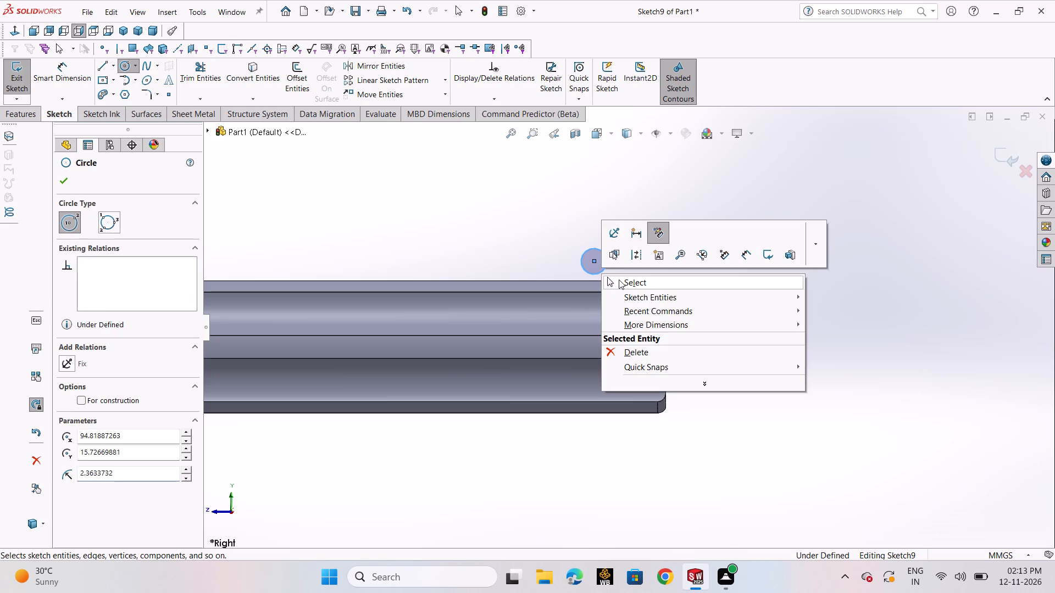
{"action": "left_click", "coordinate": [619, 279]}
Dimension the circle's centre 16 mm above the origin, perpendicular to the pin's axis.
{"action": "left_click", "coordinate": [63, 75]}
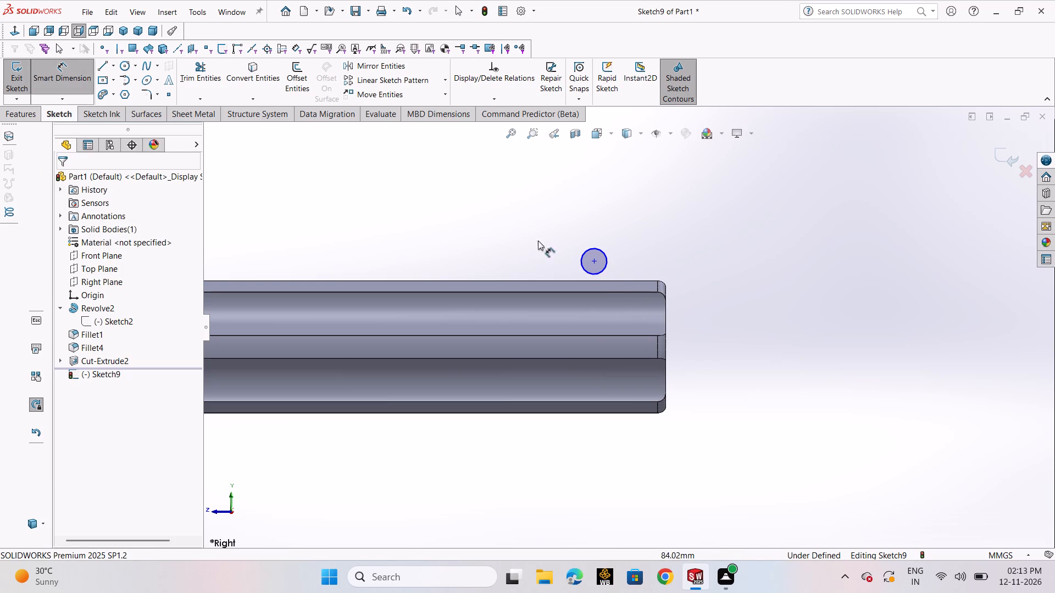
{"action": "left_click", "coordinate": [594, 261]}
{"action": "scroll", "coordinate": [526, 265], "scroll_direction": "up", "scroll_amount": 3}
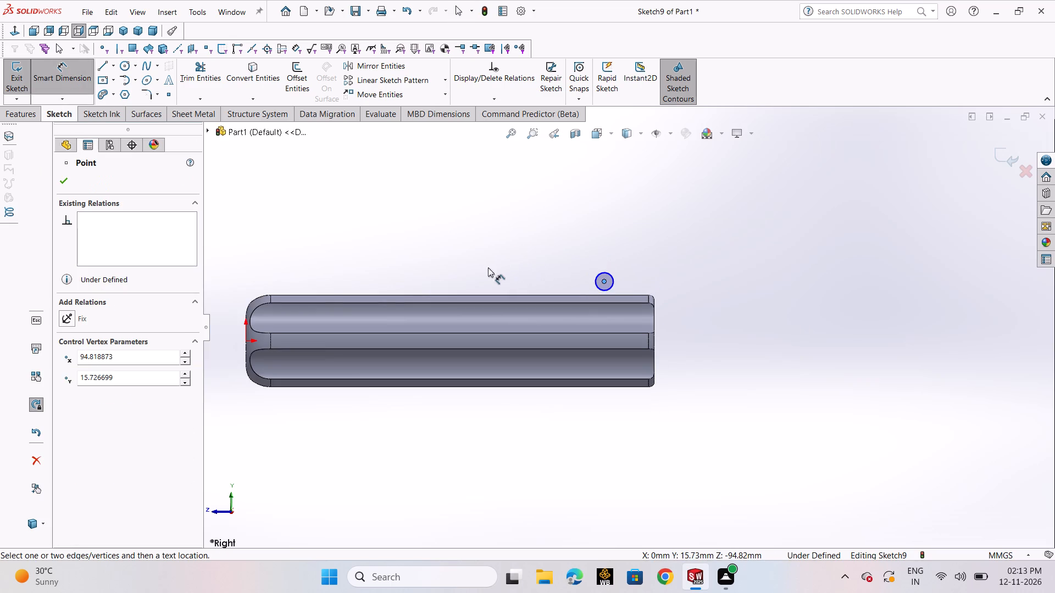
{"action": "left_click", "coordinate": [310, 339]}
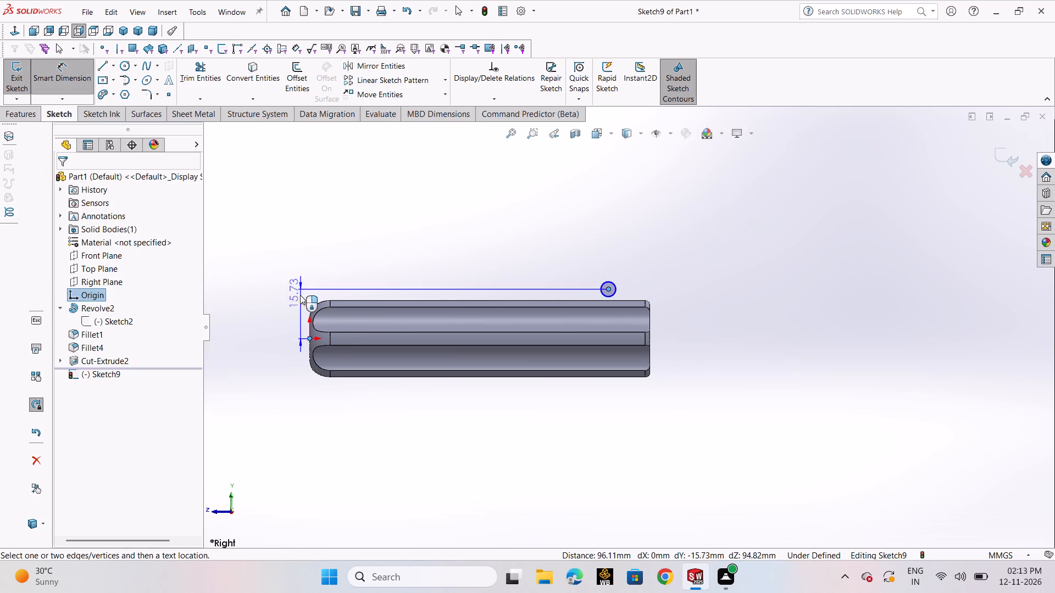
{"action": "left_click", "coordinate": [296, 307]}
{"action": "type", "text": "16"}
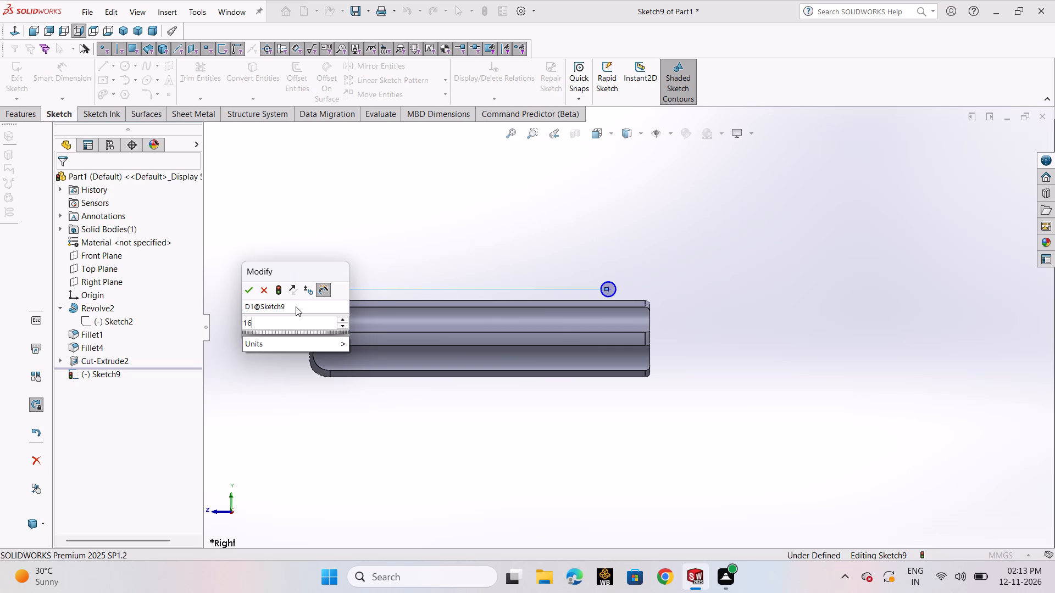
{"action": "key", "text": "Return"}
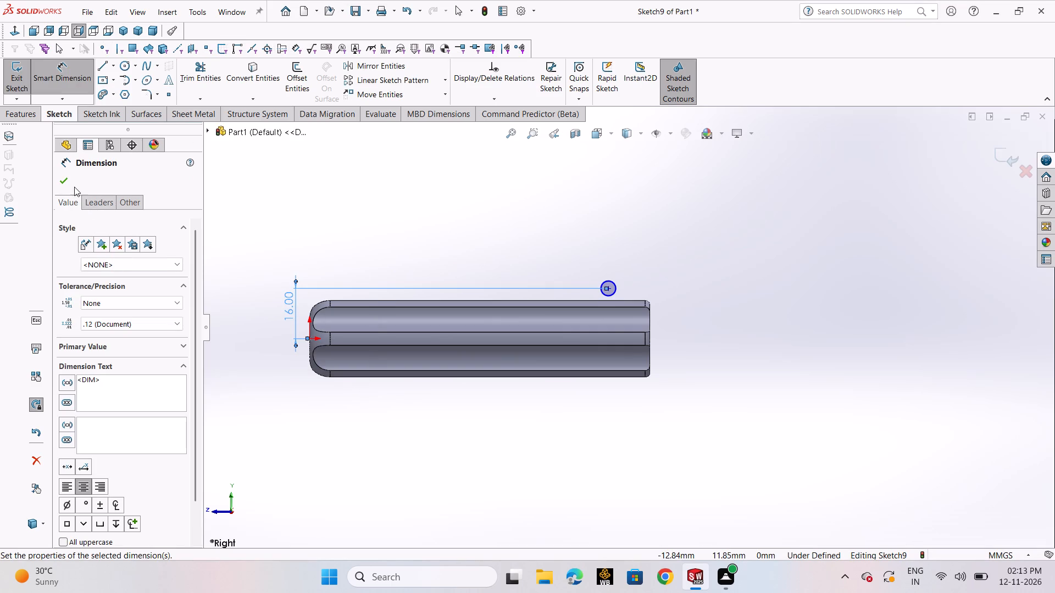
{"action": "left_click", "coordinate": [64, 185]}
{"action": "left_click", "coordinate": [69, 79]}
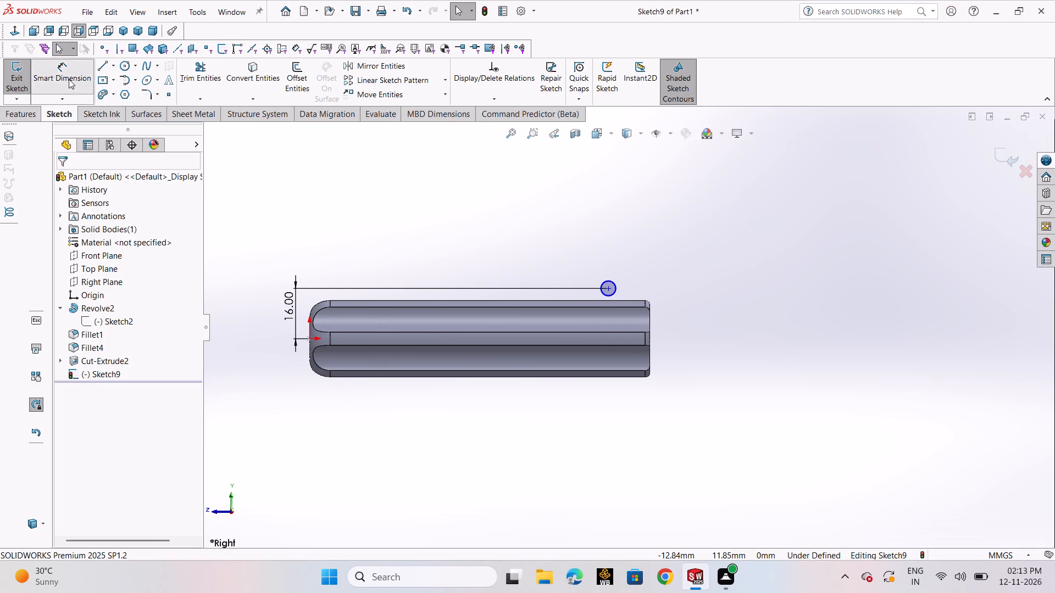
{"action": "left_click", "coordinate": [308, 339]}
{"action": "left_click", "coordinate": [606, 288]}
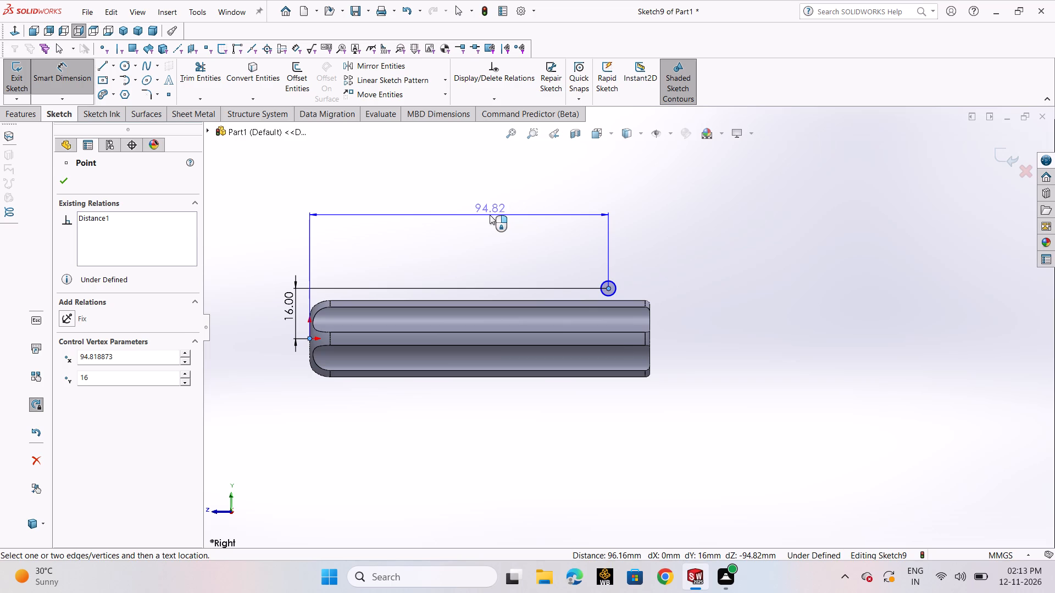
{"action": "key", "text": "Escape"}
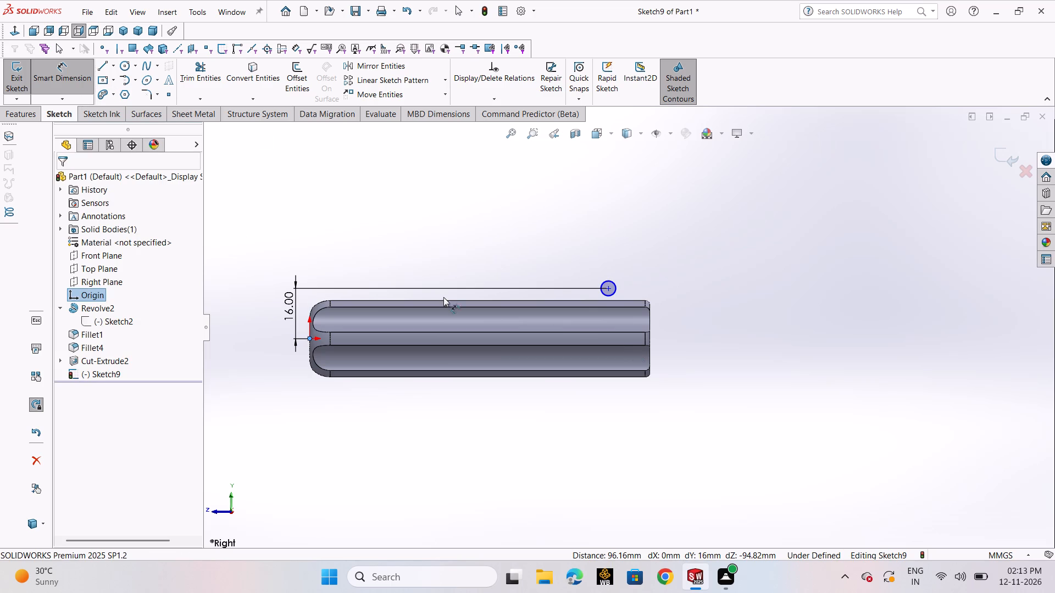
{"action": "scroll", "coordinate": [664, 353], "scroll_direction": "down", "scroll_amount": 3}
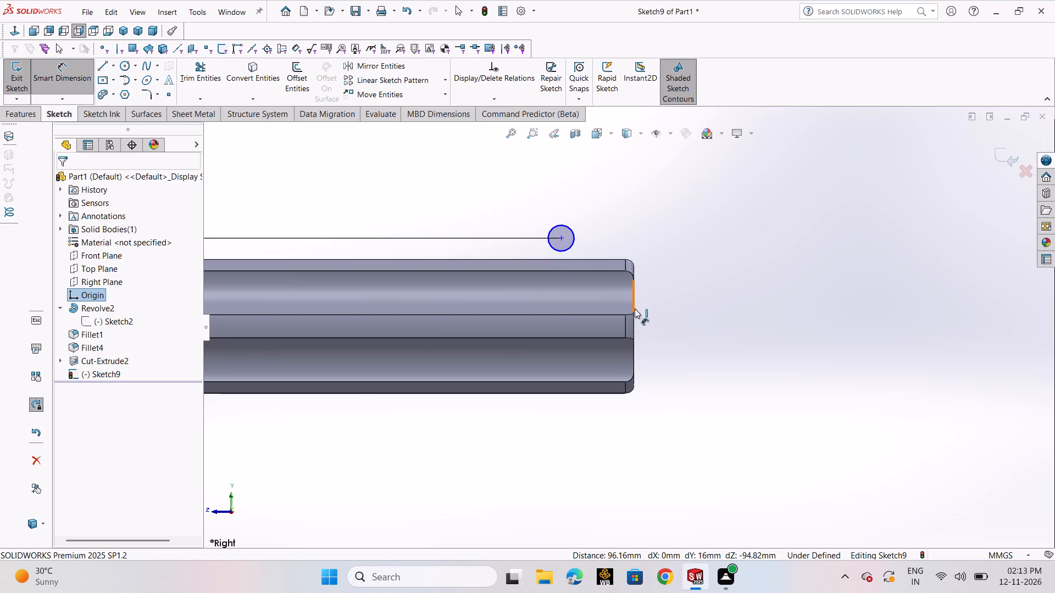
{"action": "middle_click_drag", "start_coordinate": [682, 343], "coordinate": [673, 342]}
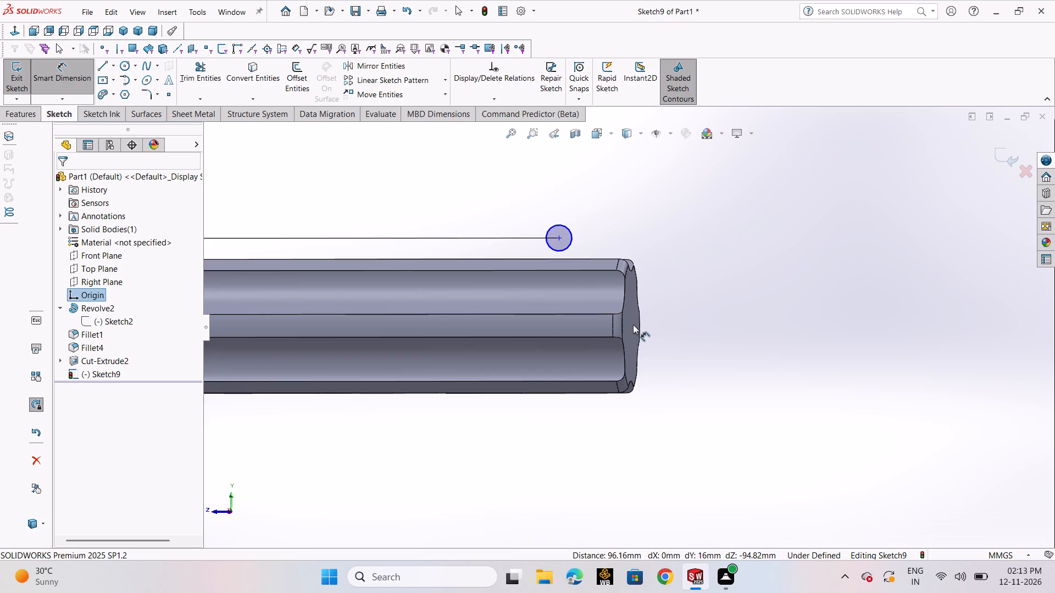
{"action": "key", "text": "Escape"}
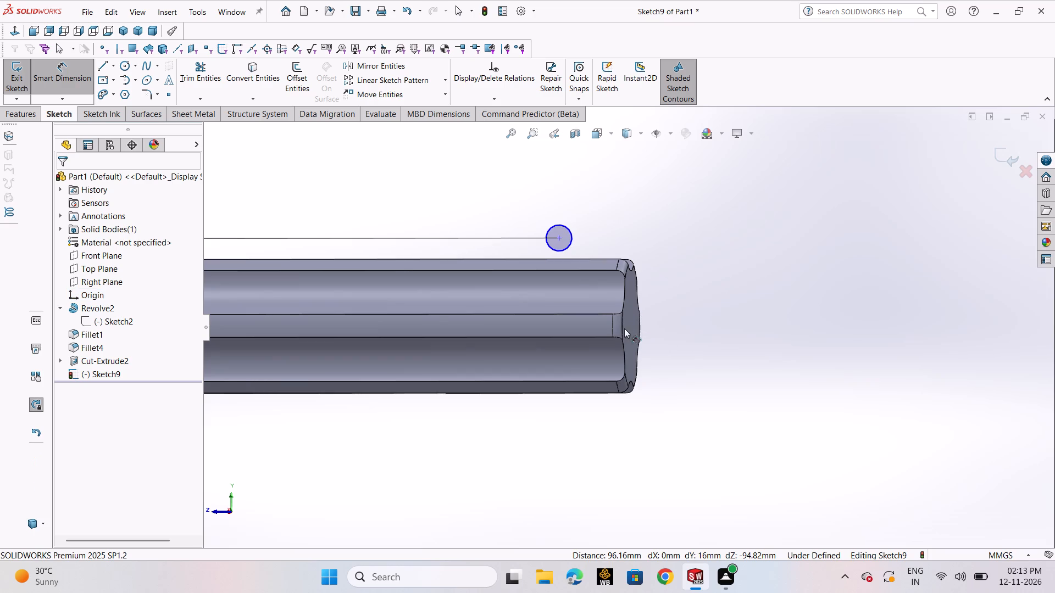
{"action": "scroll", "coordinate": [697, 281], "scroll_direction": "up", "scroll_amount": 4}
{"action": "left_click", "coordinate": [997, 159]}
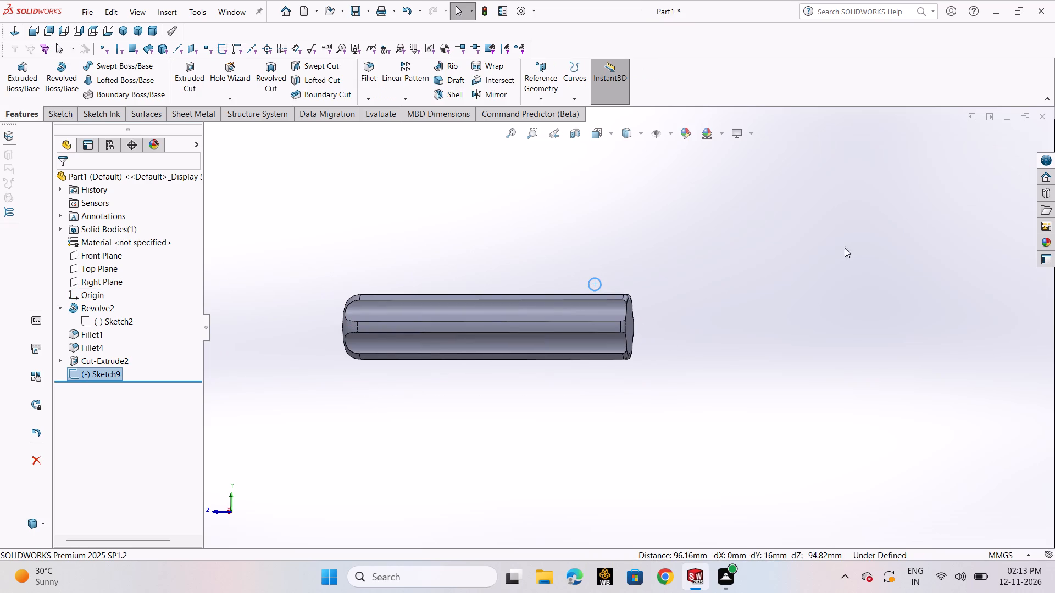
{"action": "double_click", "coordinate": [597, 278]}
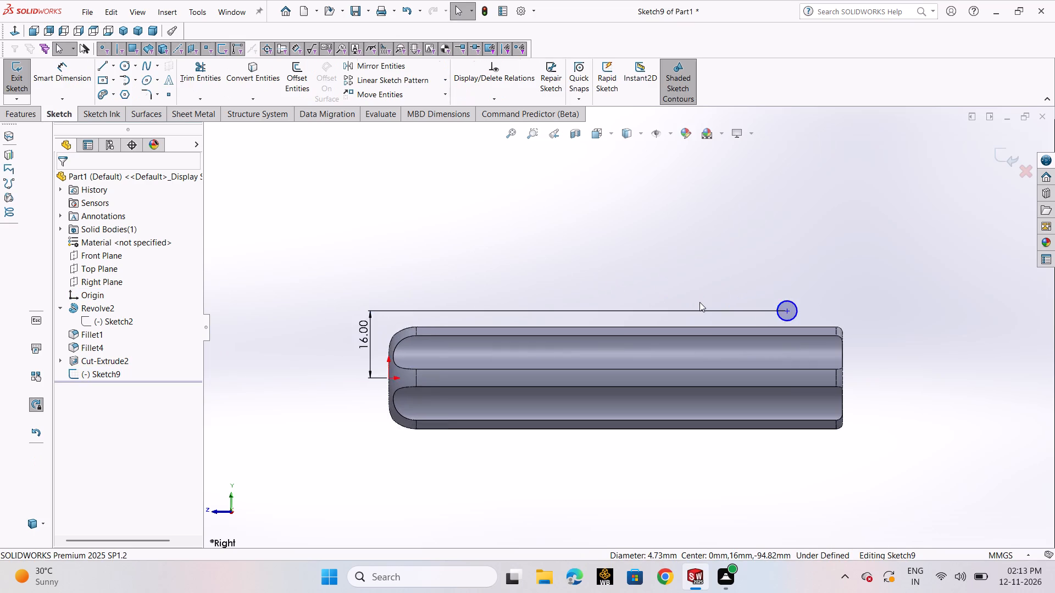
Dimension the circle's diameter as 20 mm.
{"action": "scroll", "coordinate": [699, 302], "scroll_direction": "up", "scroll_amount": 1}
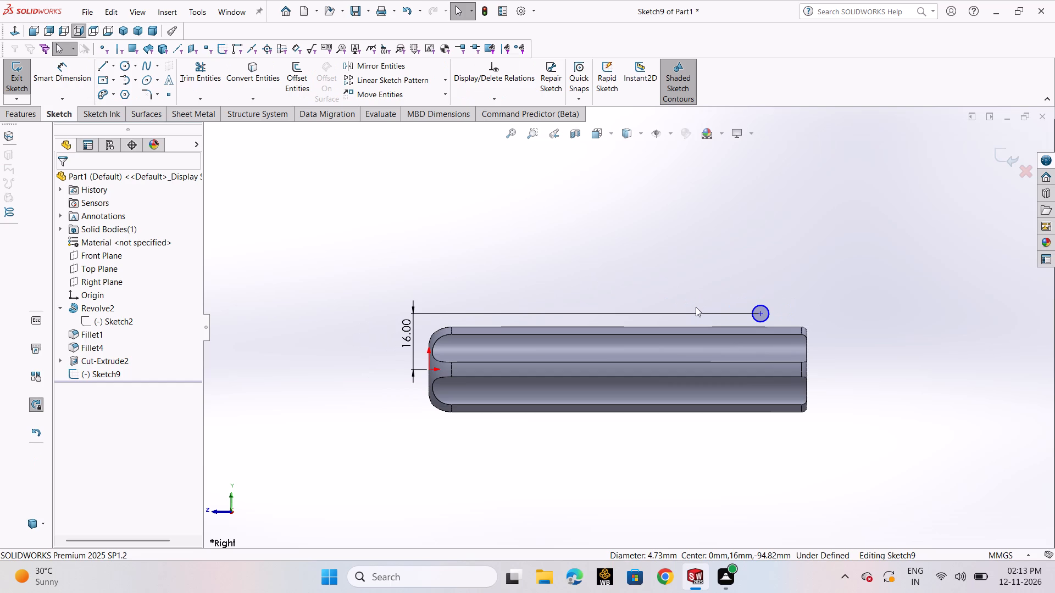
{"action": "left_click", "coordinate": [63, 80]}
{"action": "left_click", "coordinate": [765, 305]}
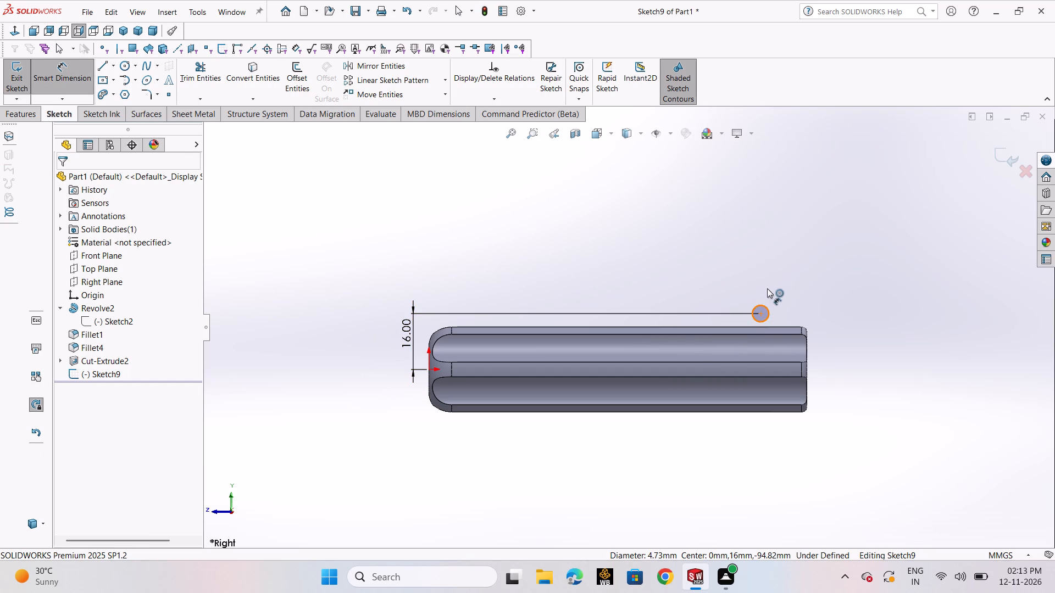
{"action": "left_click", "coordinate": [787, 261]}
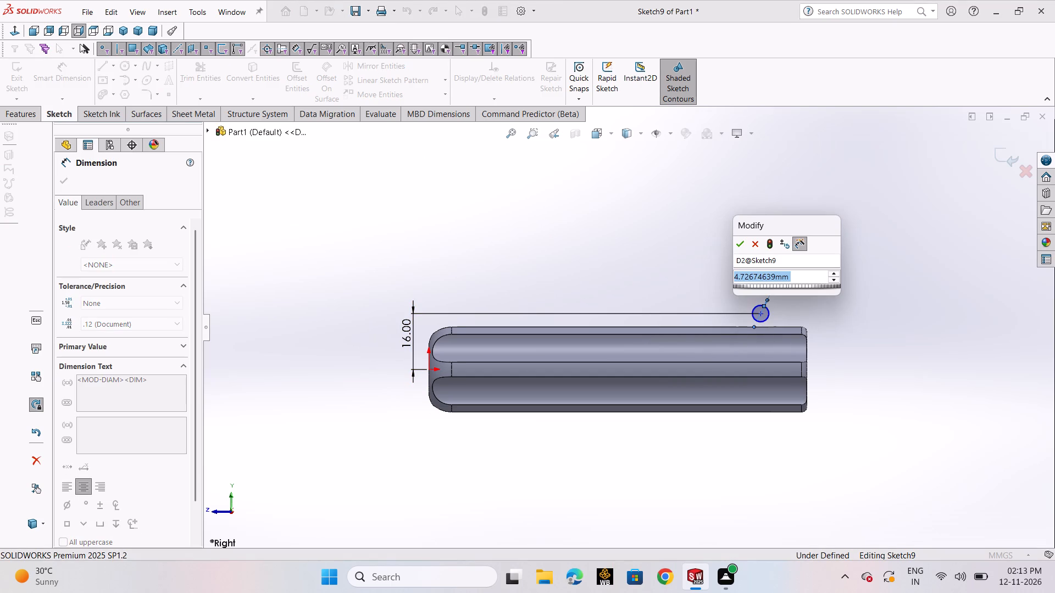
{"action": "type", "text": "20"}
{"action": "key", "text": "Return"}
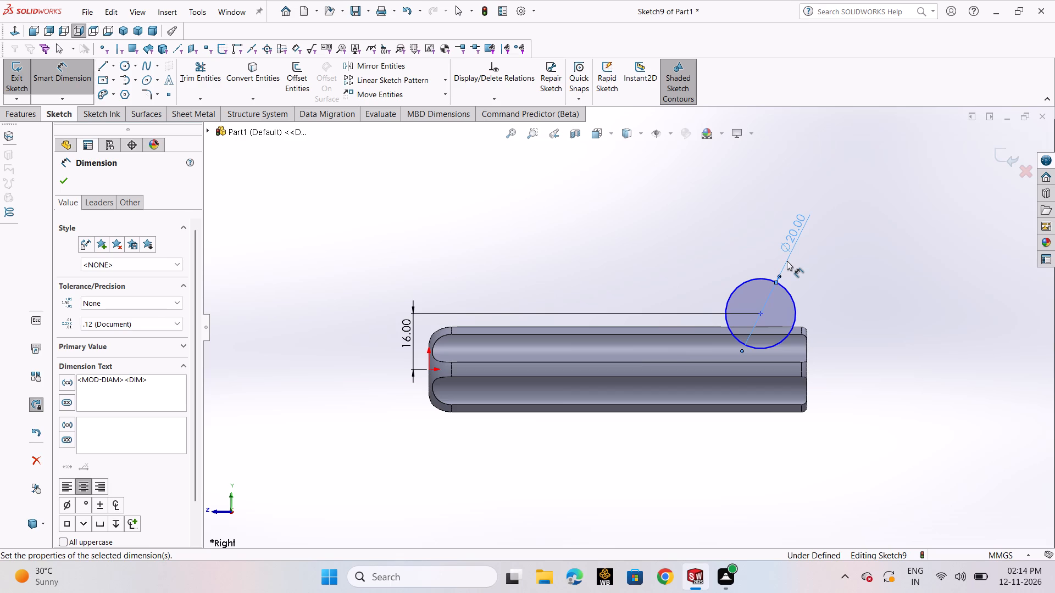
{"action": "left_click", "coordinate": [65, 183]}
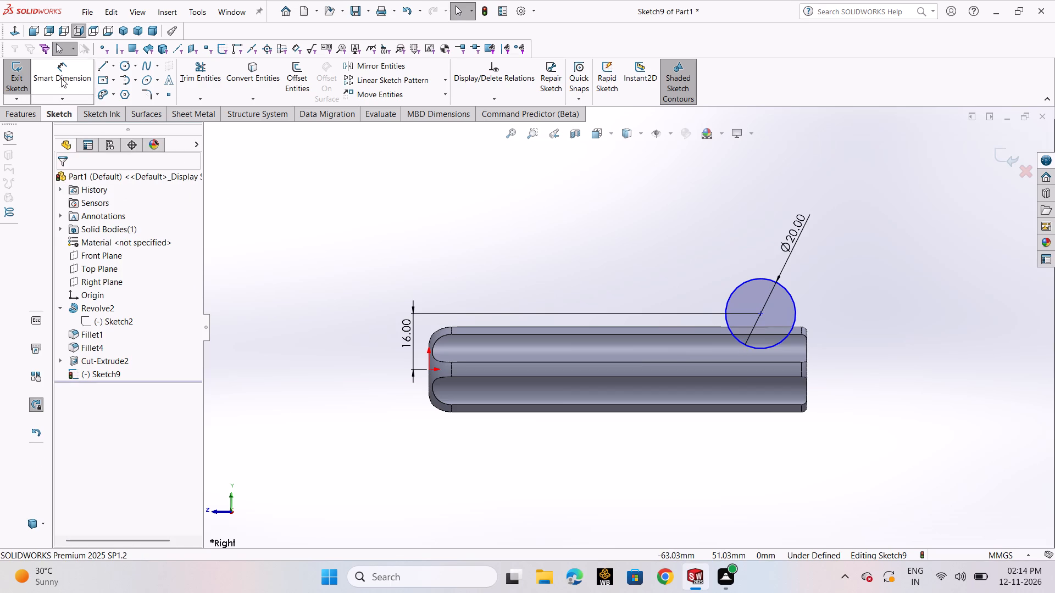
Dimension the circle's centre 108-16 mm (92 mm) from the origin along the pin's length, and exit the sketch.
{"action": "left_click", "coordinate": [61, 77]}
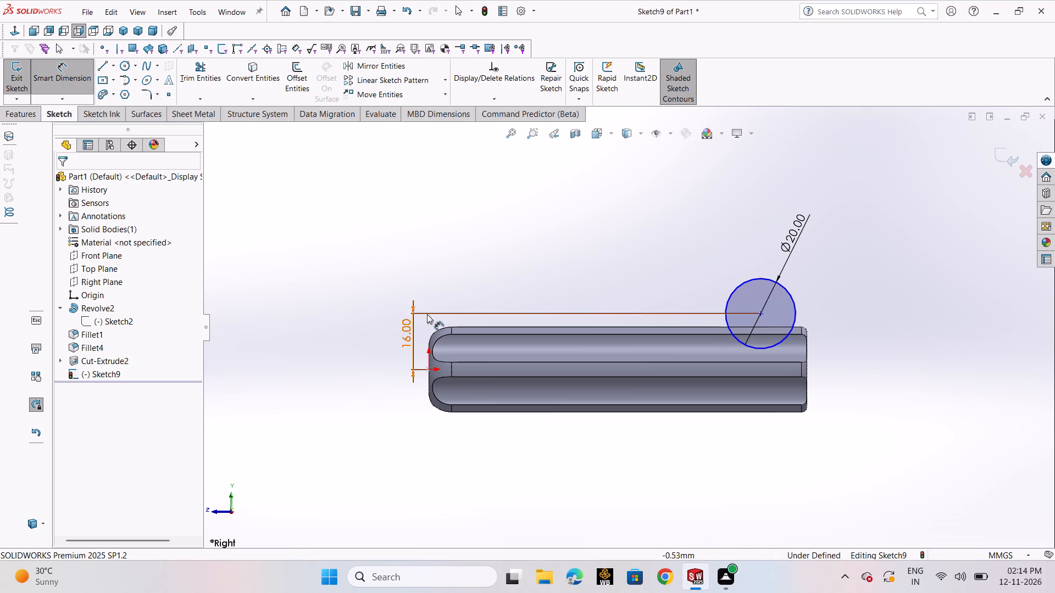
{"action": "left_click", "coordinate": [430, 369]}
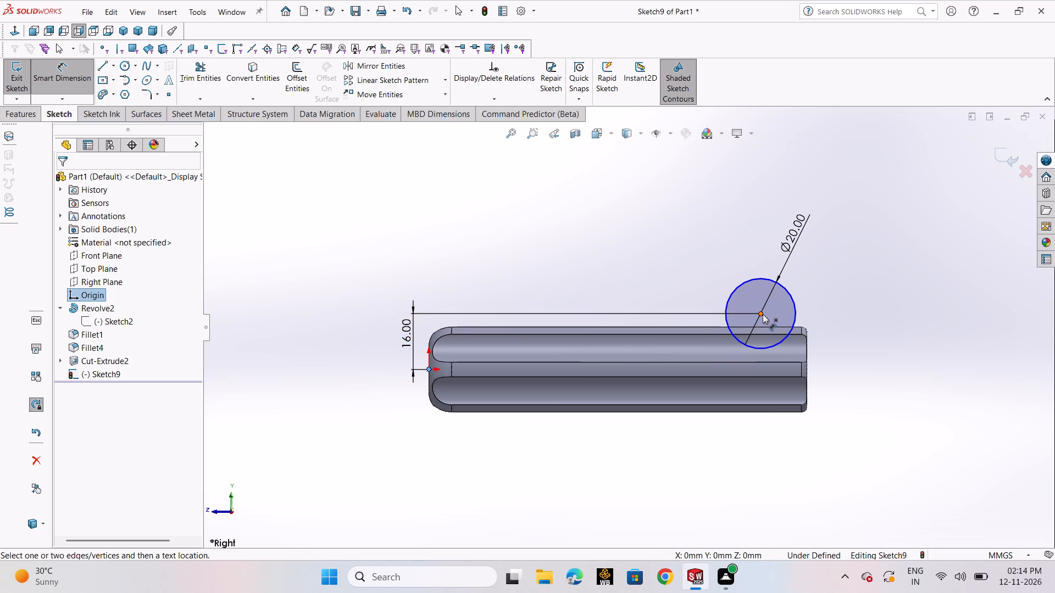
{"action": "left_click", "coordinate": [763, 314]}
{"action": "left_click", "coordinate": [637, 226]}
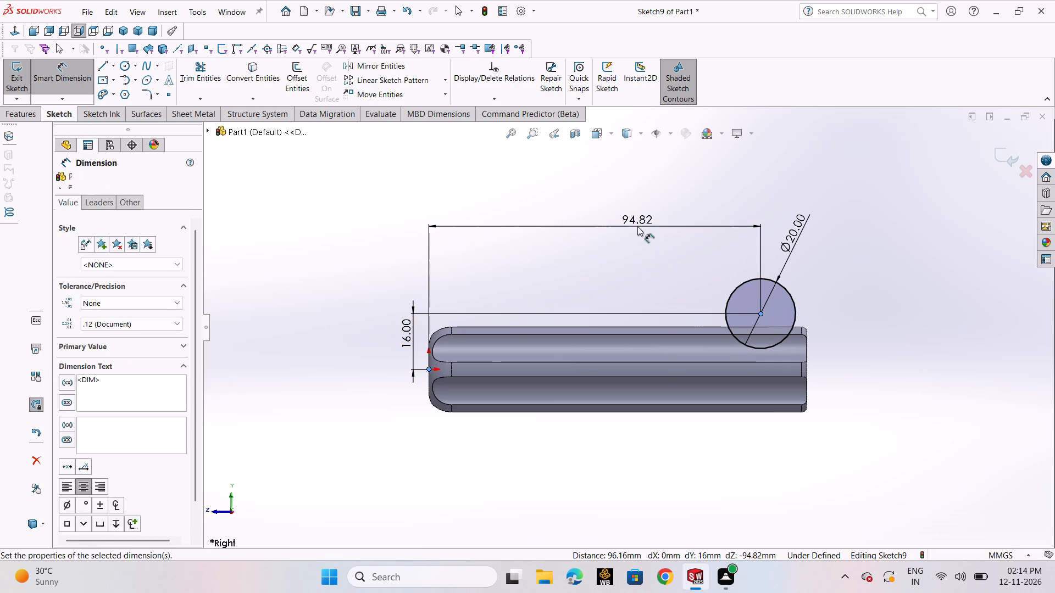
{"action": "type", "text": "108-"}
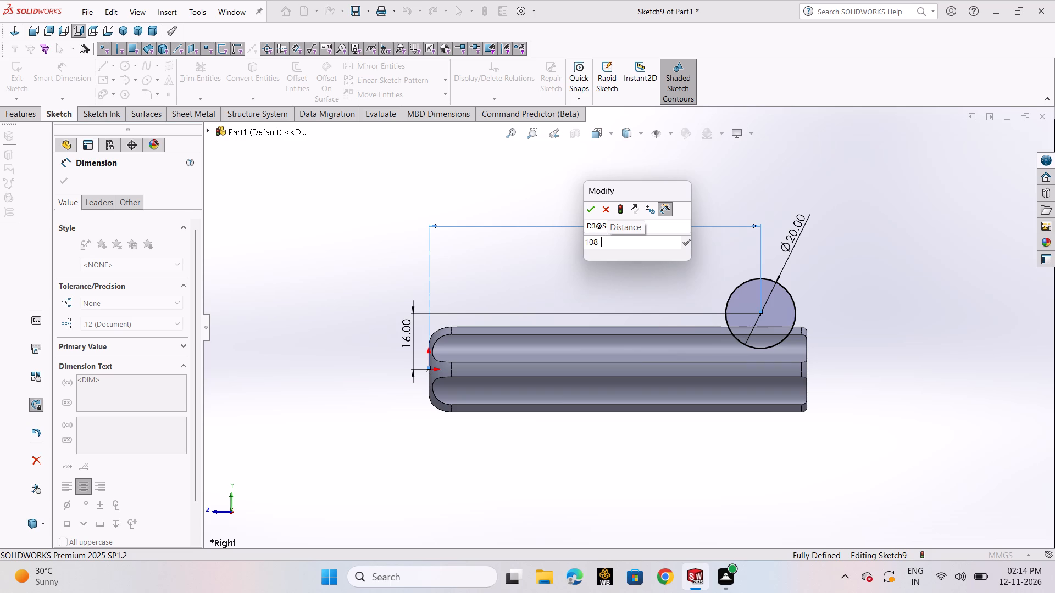
{"action": "type", "text": "16"}
{"action": "key", "text": "Return"}
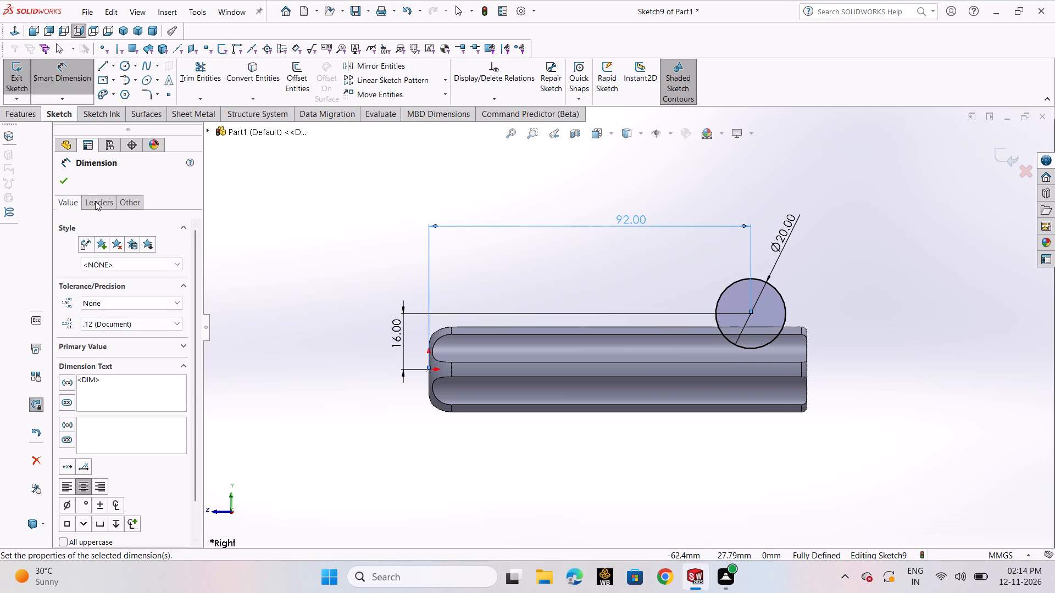
{"action": "left_click", "coordinate": [62, 178]}
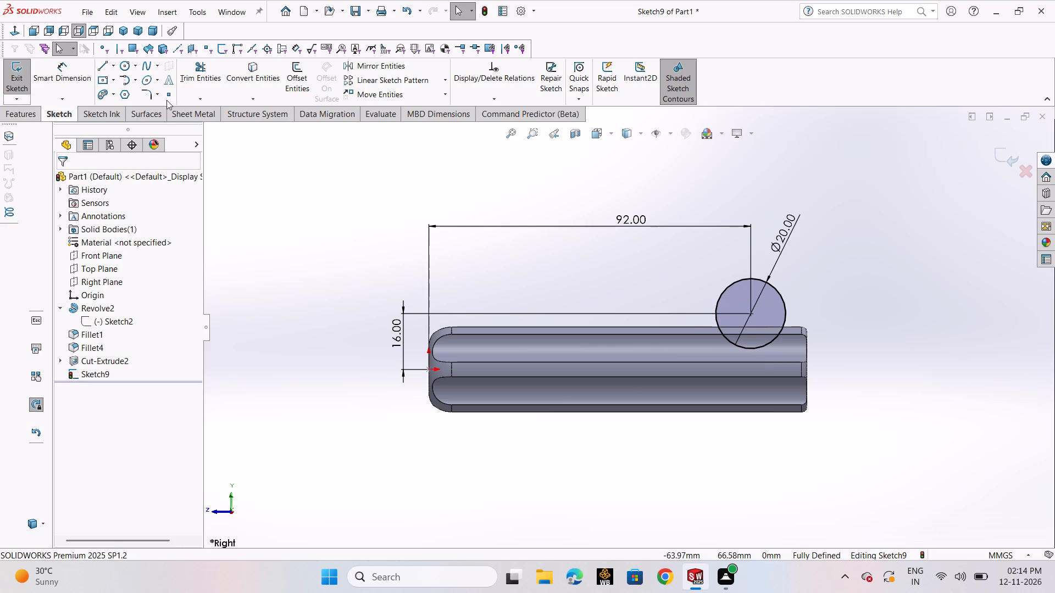
{"action": "left_click", "coordinate": [68, 72]}
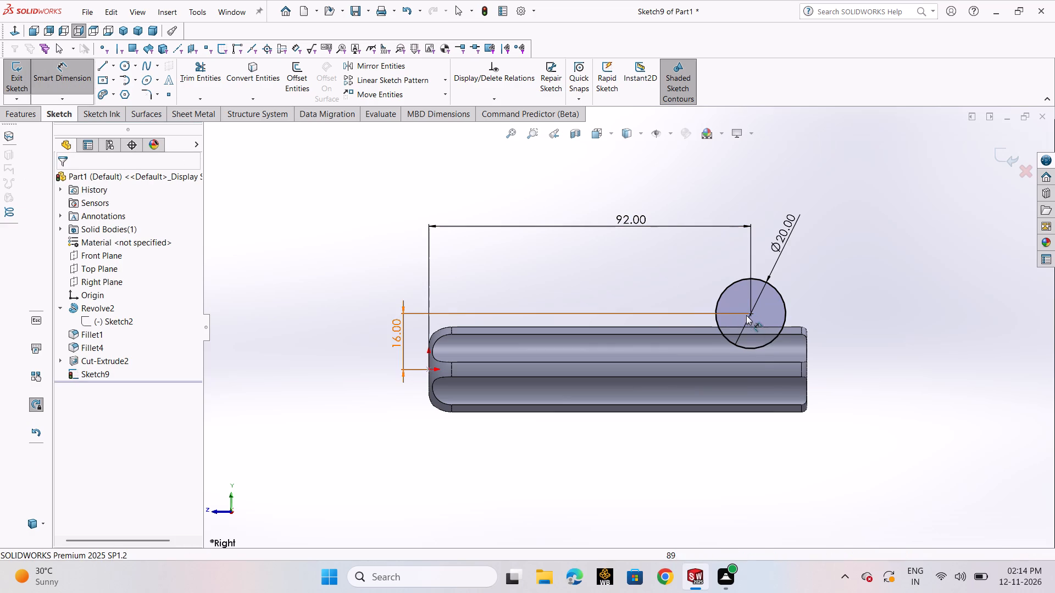
{"action": "left_click", "coordinate": [20, 82]}
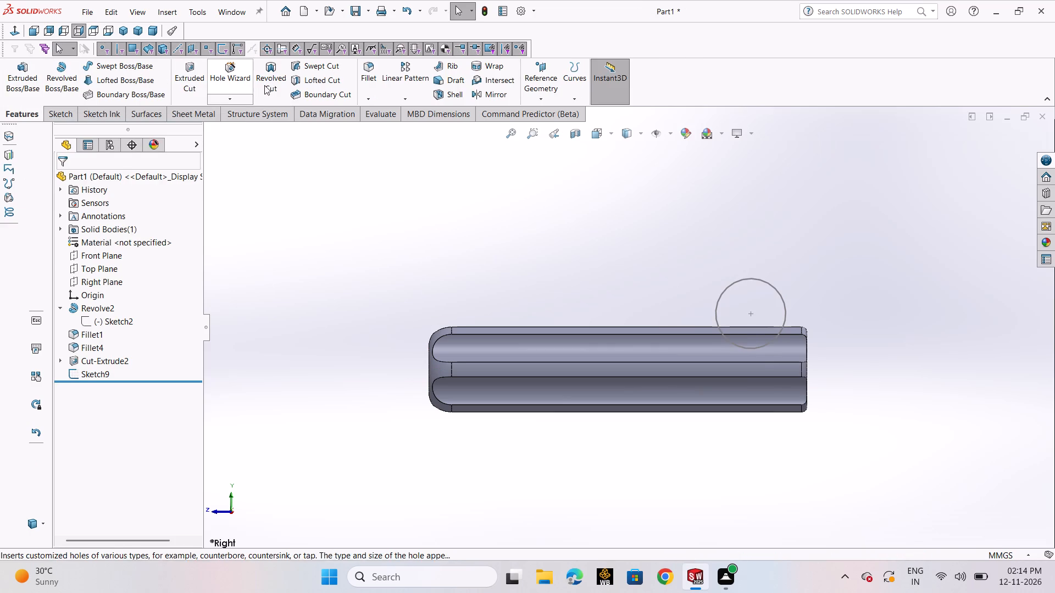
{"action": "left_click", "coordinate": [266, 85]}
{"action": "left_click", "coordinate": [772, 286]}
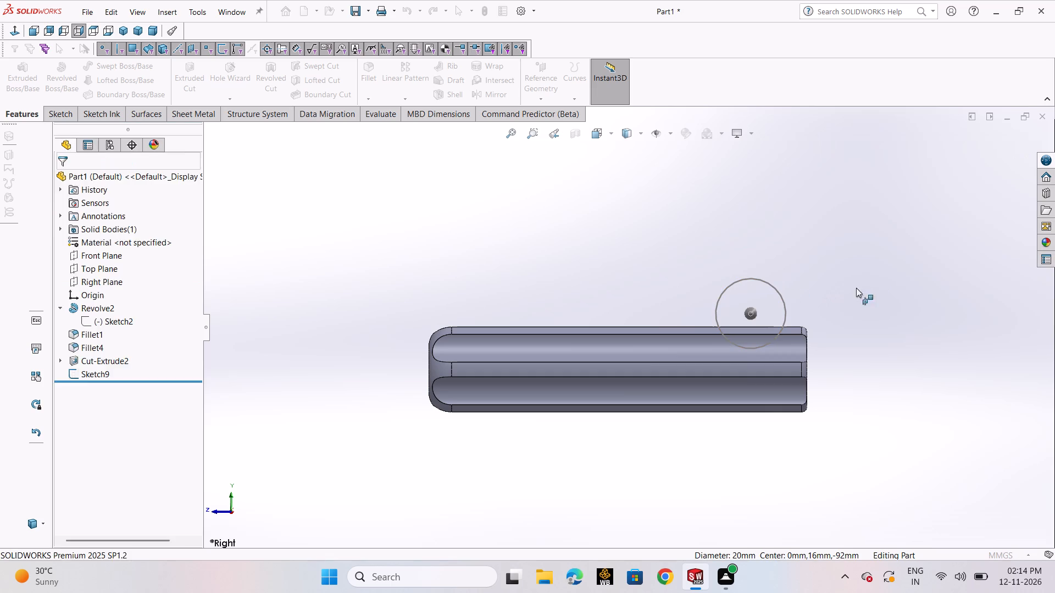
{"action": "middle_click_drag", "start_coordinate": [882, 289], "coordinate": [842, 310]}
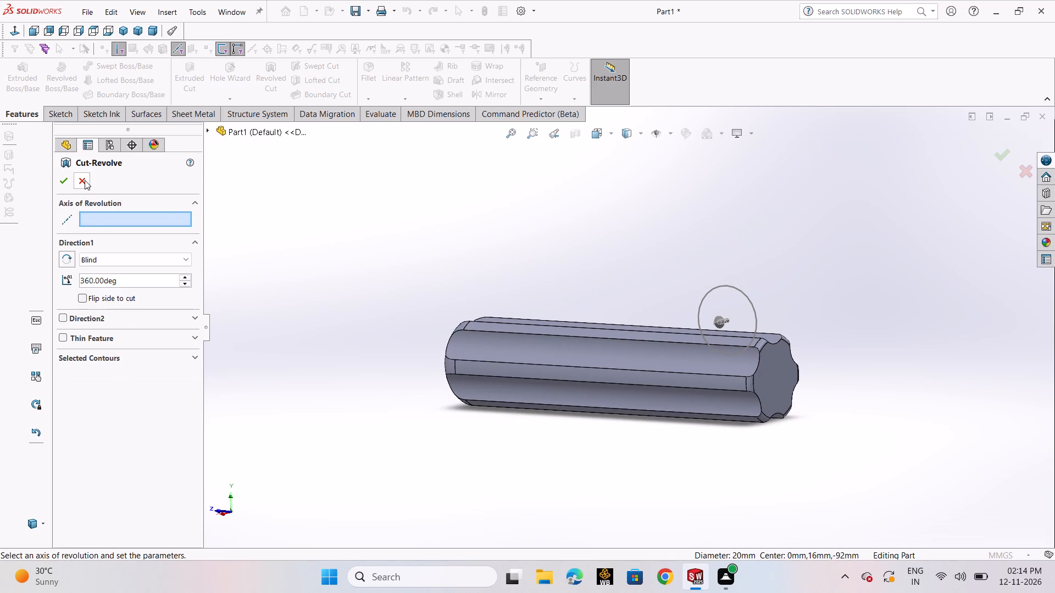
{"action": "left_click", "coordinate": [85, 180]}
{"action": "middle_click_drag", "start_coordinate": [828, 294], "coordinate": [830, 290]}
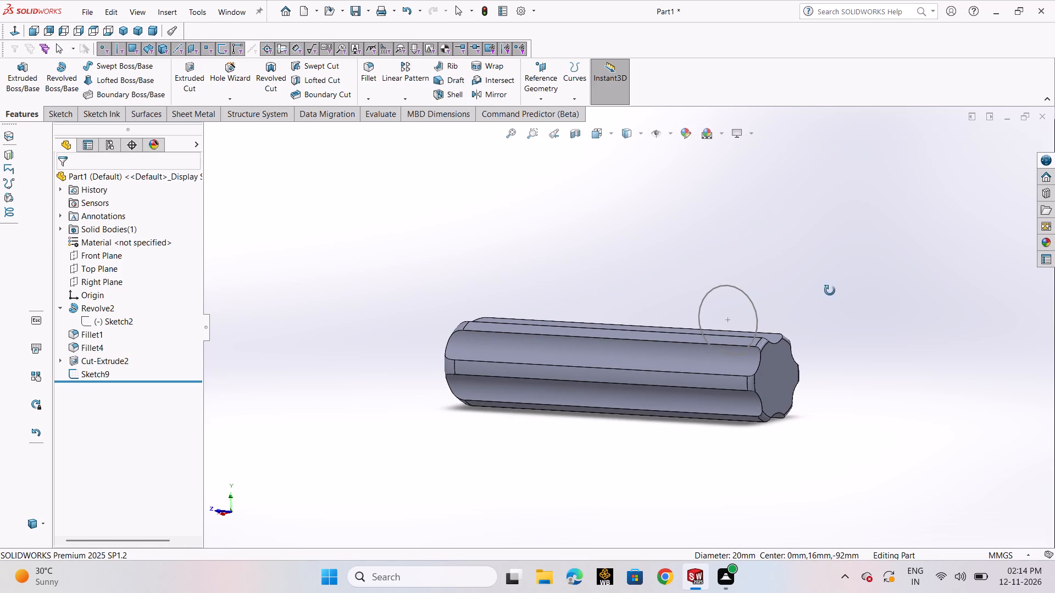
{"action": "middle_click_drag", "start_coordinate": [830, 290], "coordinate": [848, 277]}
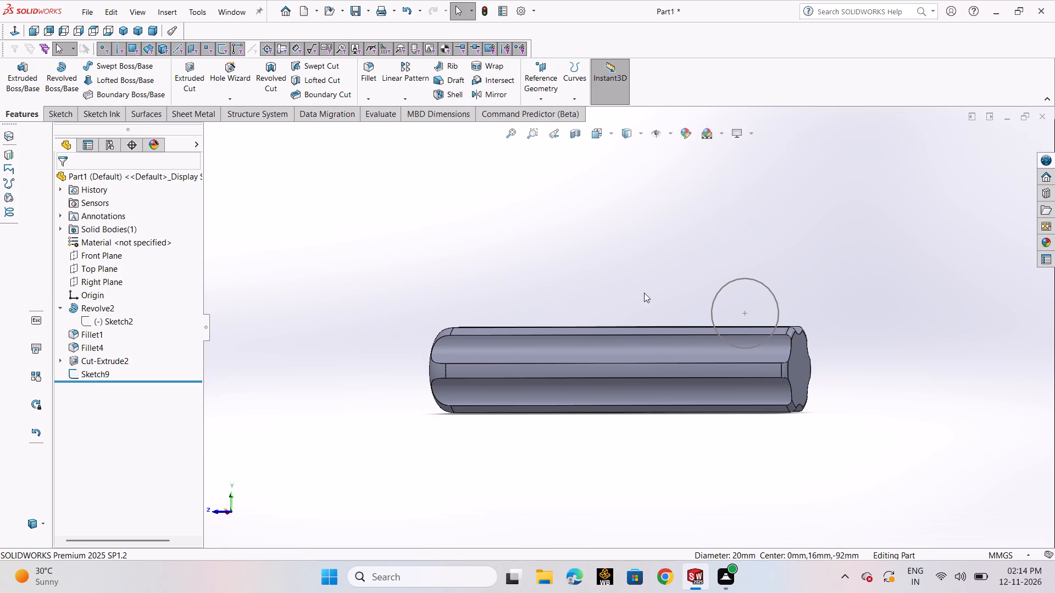
Reopen the 20 mm circle's sketch, add a horizontal centerline about 142 mm long from the origin along the pin's axis, and exit the sketch.
{"action": "double_click", "coordinate": [750, 279]}
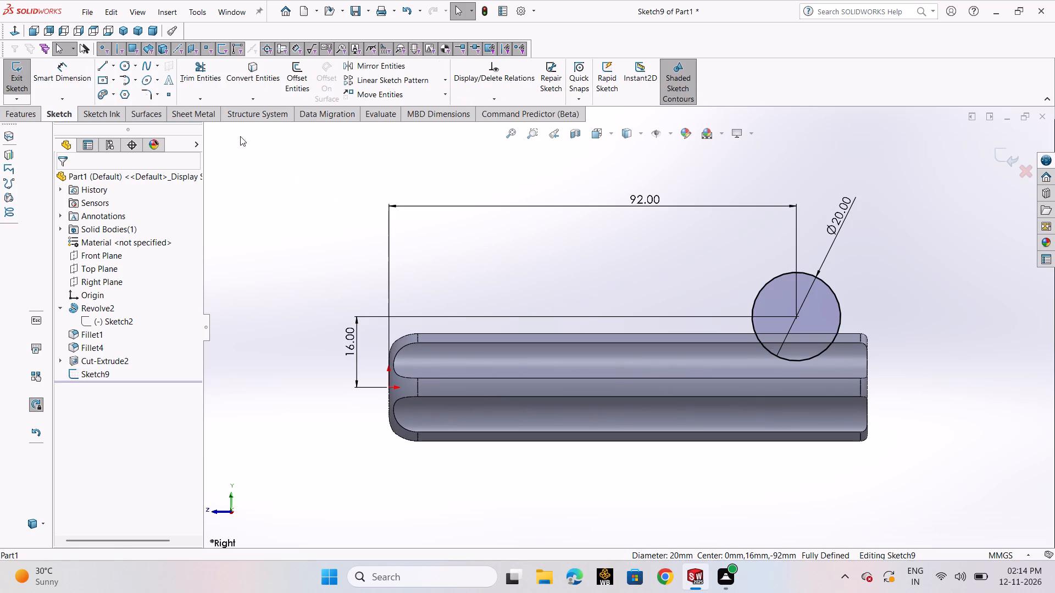
{"action": "left_click", "coordinate": [112, 68]}
{"action": "left_click", "coordinate": [120, 93]}
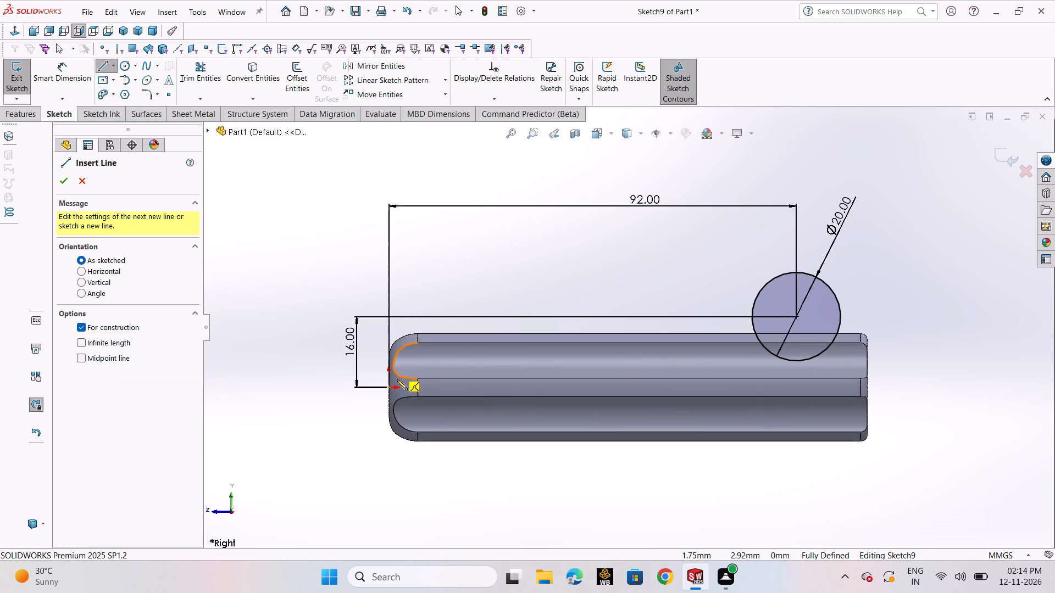
{"action": "left_click", "coordinate": [388, 387]}
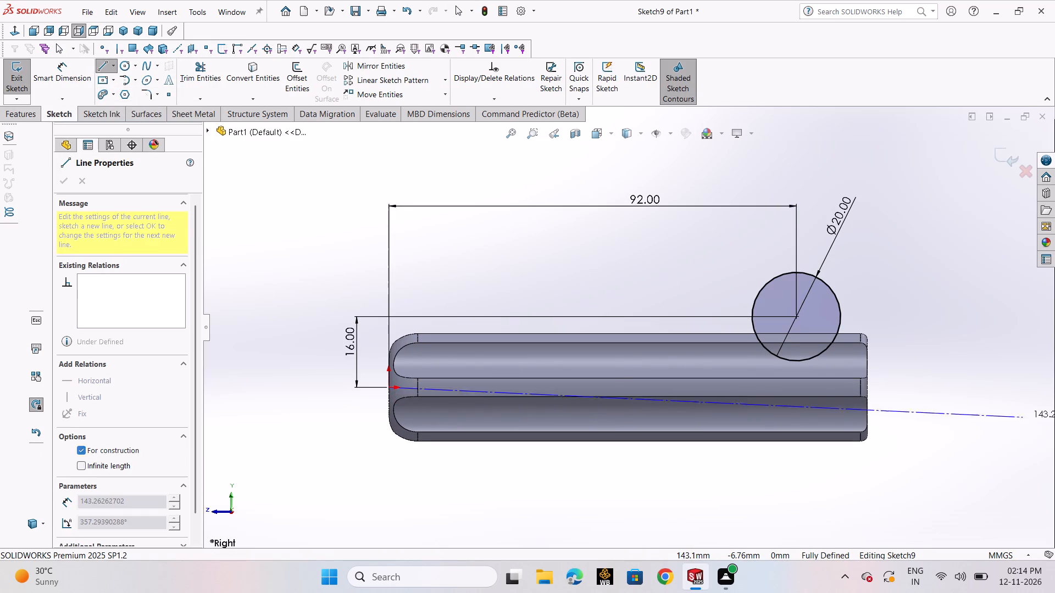
{"action": "left_click", "coordinate": [1018, 386]}
{"action": "right_click", "coordinate": [1018, 386]}
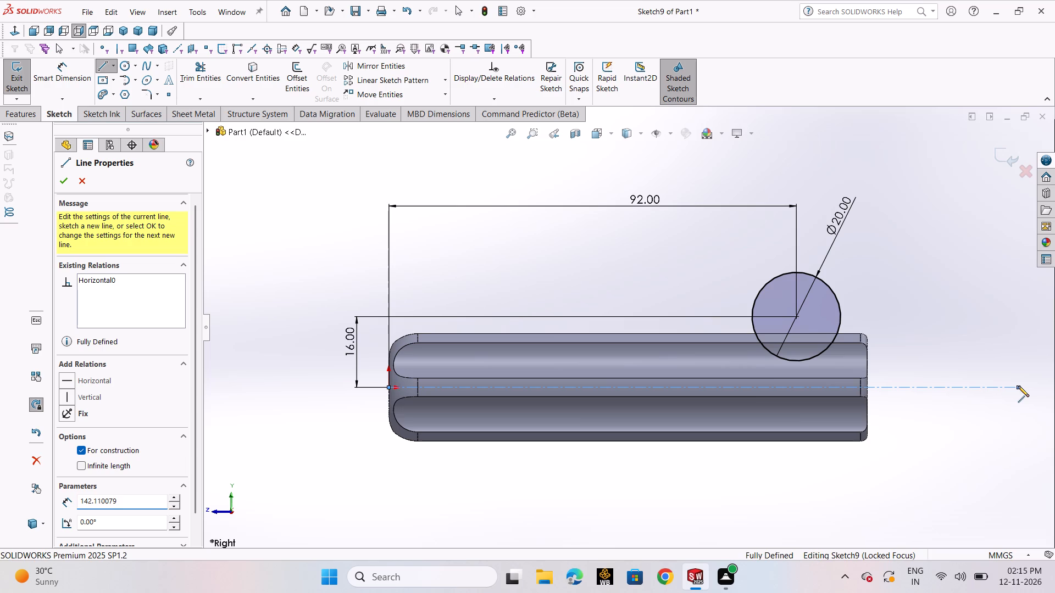
{"action": "left_click", "coordinate": [1020, 394]}
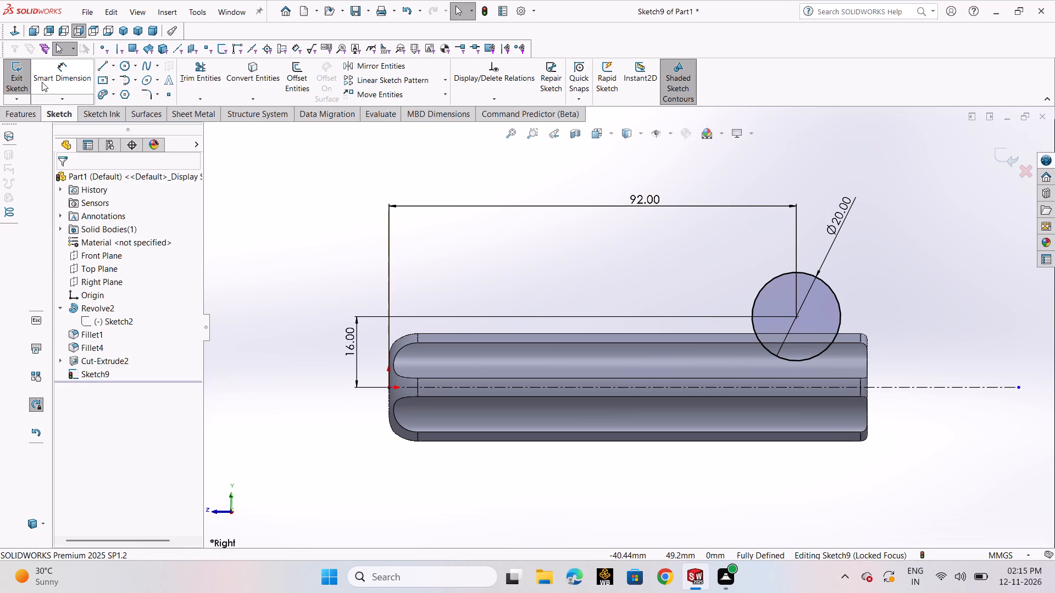
{"action": "left_click", "coordinate": [15, 80]}
Make a revolved cut of the circle sketch 360 degrees around the centerline to form the neck near the pin's end.
{"action": "left_click", "coordinate": [278, 87]}
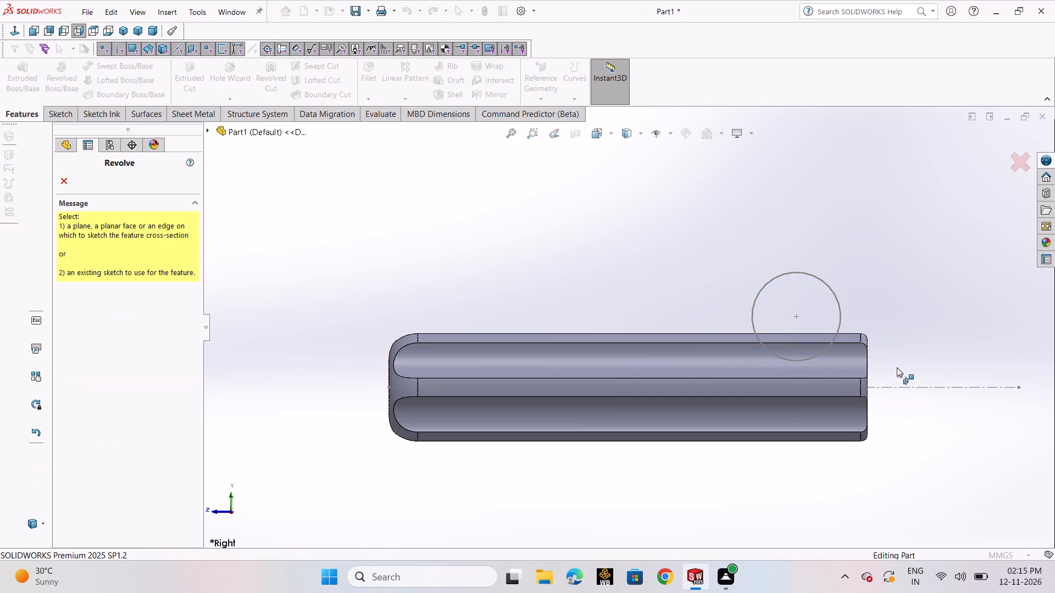
{"action": "left_click", "coordinate": [898, 386]}
{"action": "scroll", "coordinate": [896, 294], "scroll_direction": "up", "scroll_amount": 2}
{"action": "middle_click_drag", "start_coordinate": [893, 289], "coordinate": [878, 288]}
{"action": "left_click", "coordinate": [62, 182]}
{"action": "left_click", "coordinate": [549, 273]}
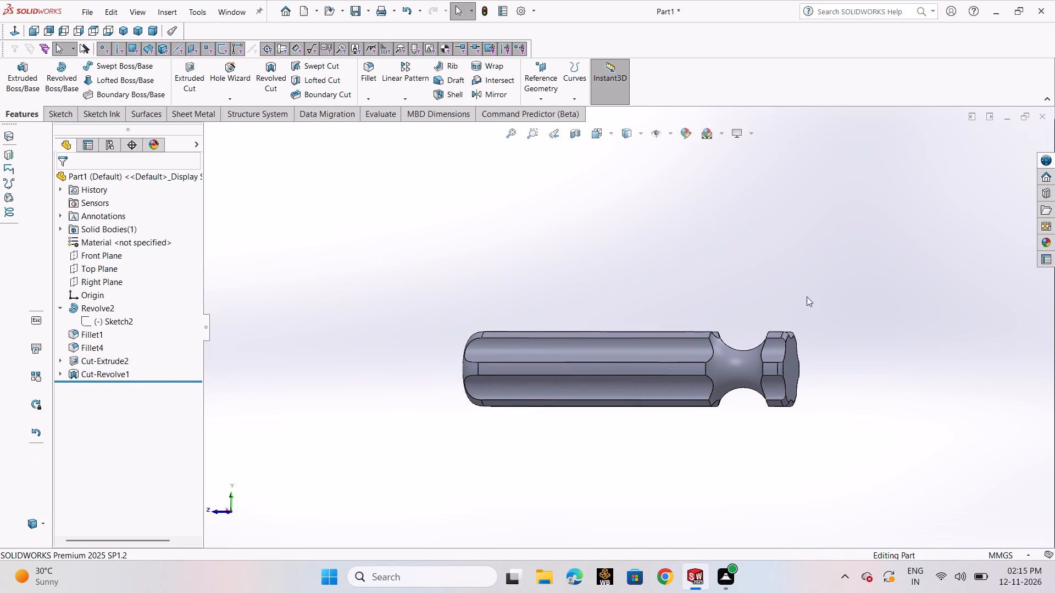
Fillet the complete edge loops on both sides of the neck cut with a 1.5 mm radius.
{"action": "scroll", "coordinate": [939, 299], "scroll_direction": "up", "scroll_amount": 1}
{"action": "middle_click_drag", "start_coordinate": [897, 304], "coordinate": [848, 221]}
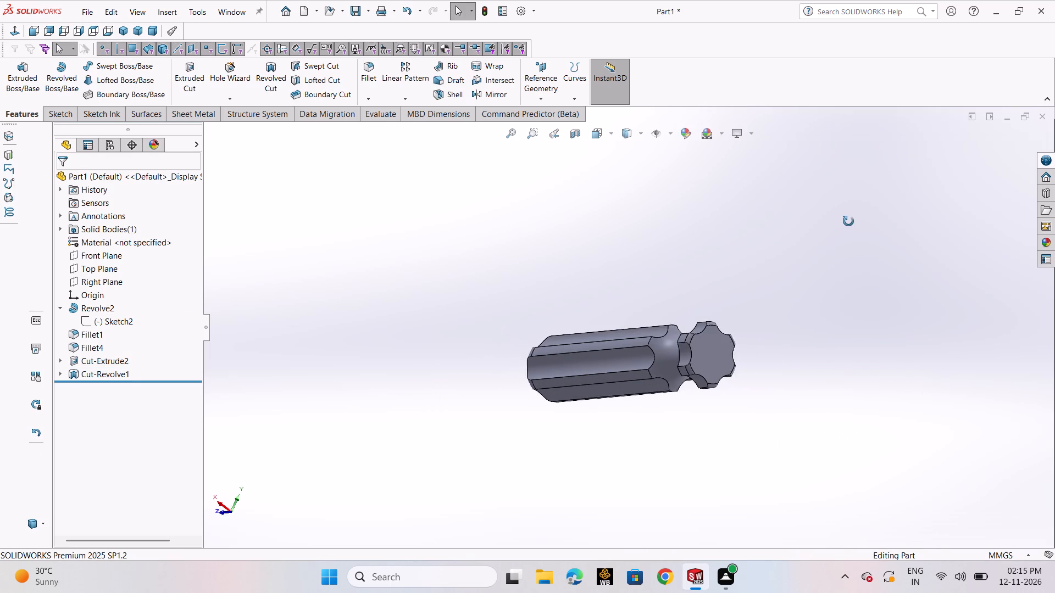
{"action": "middle_click_drag", "start_coordinate": [848, 221], "coordinate": [919, 255]}
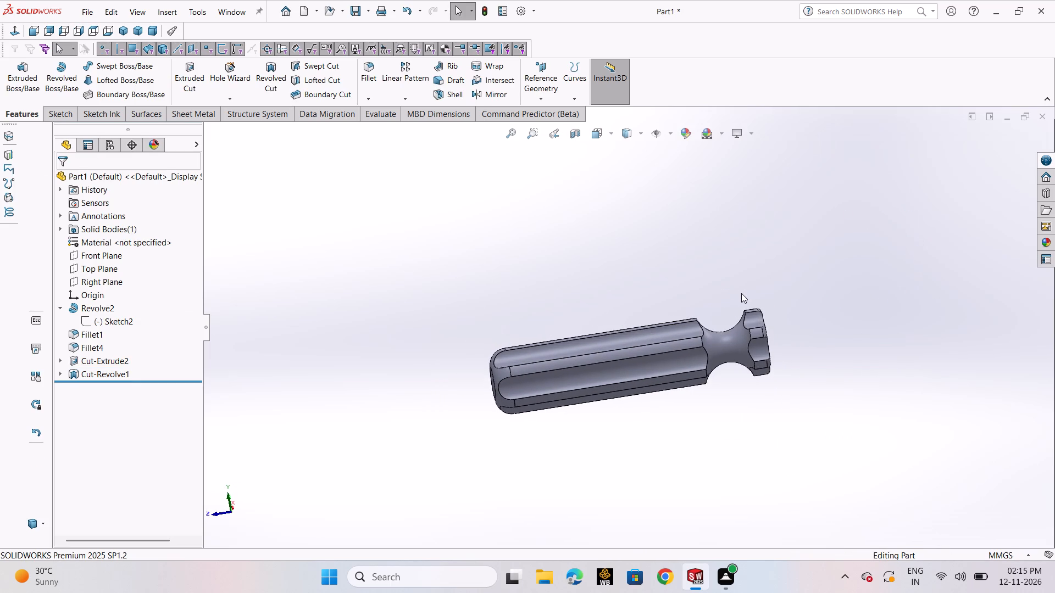
{"action": "scroll", "coordinate": [745, 317], "scroll_direction": "down", "scroll_amount": 2}
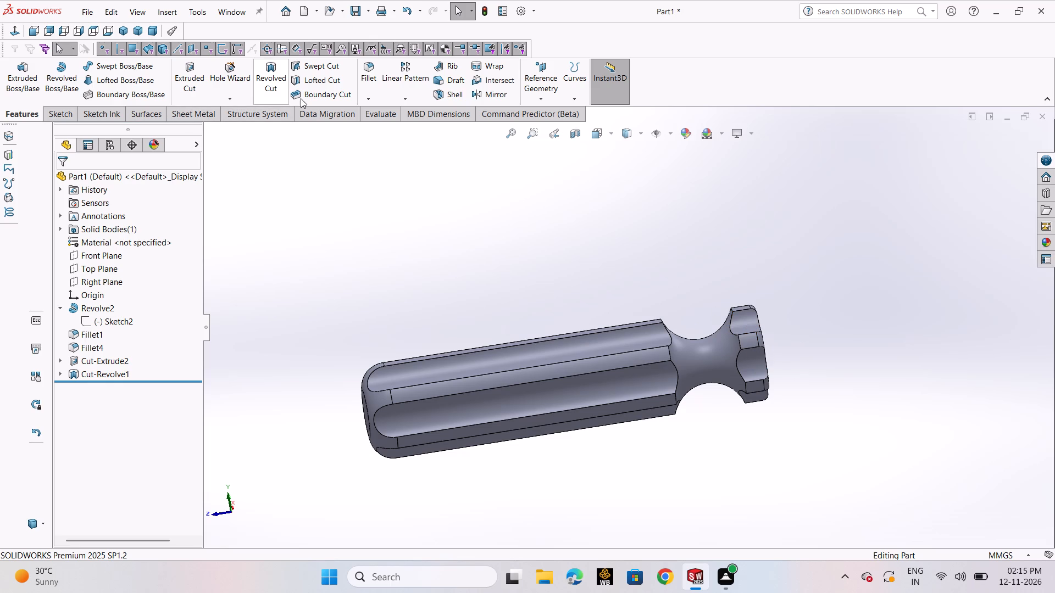
{"action": "left_click", "coordinate": [365, 75]}
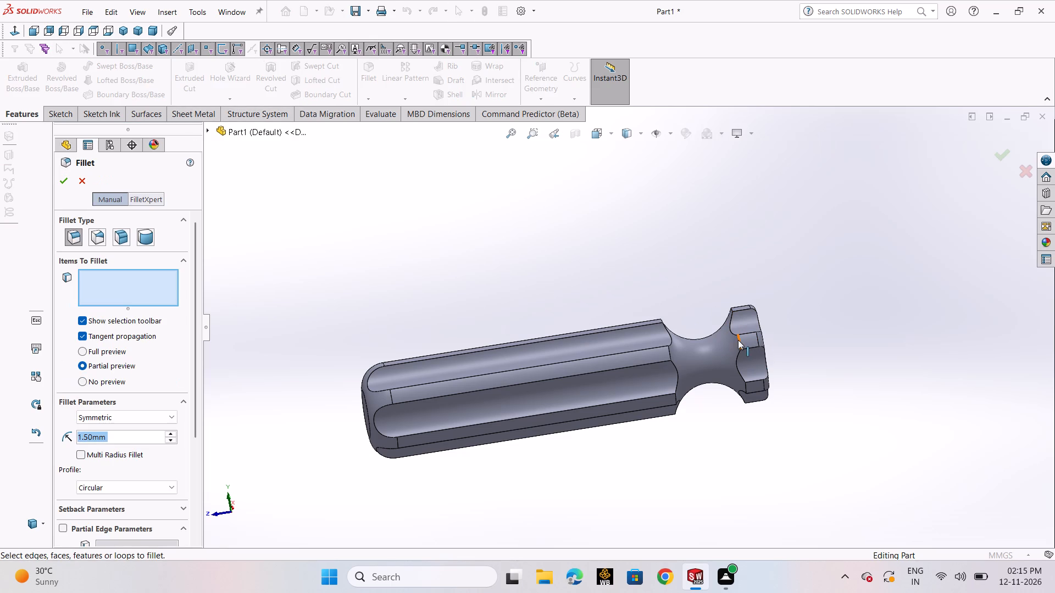
{"action": "left_click", "coordinate": [739, 340]}
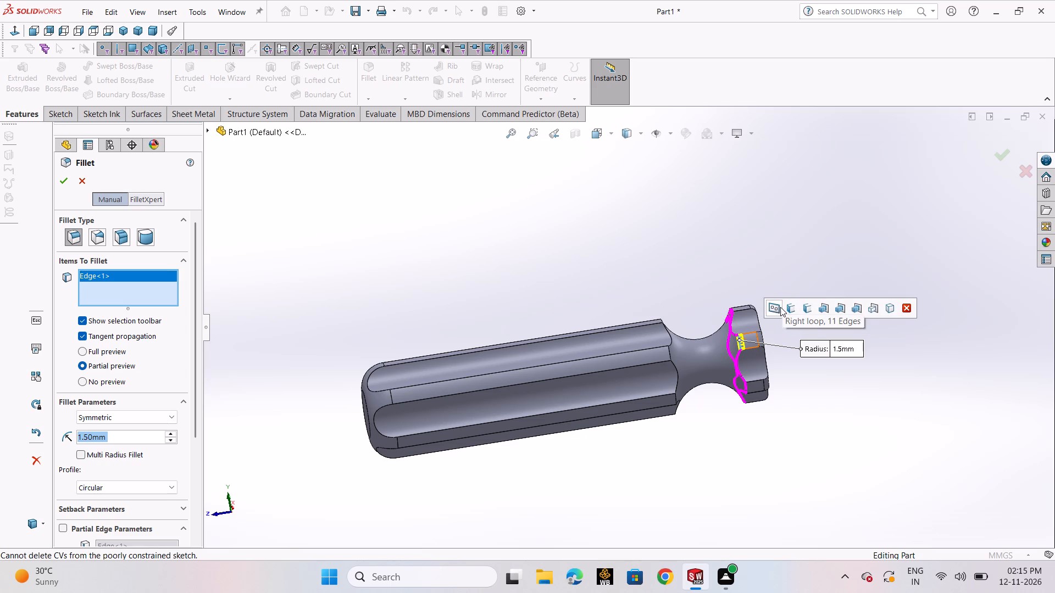
{"action": "left_click", "coordinate": [780, 309]}
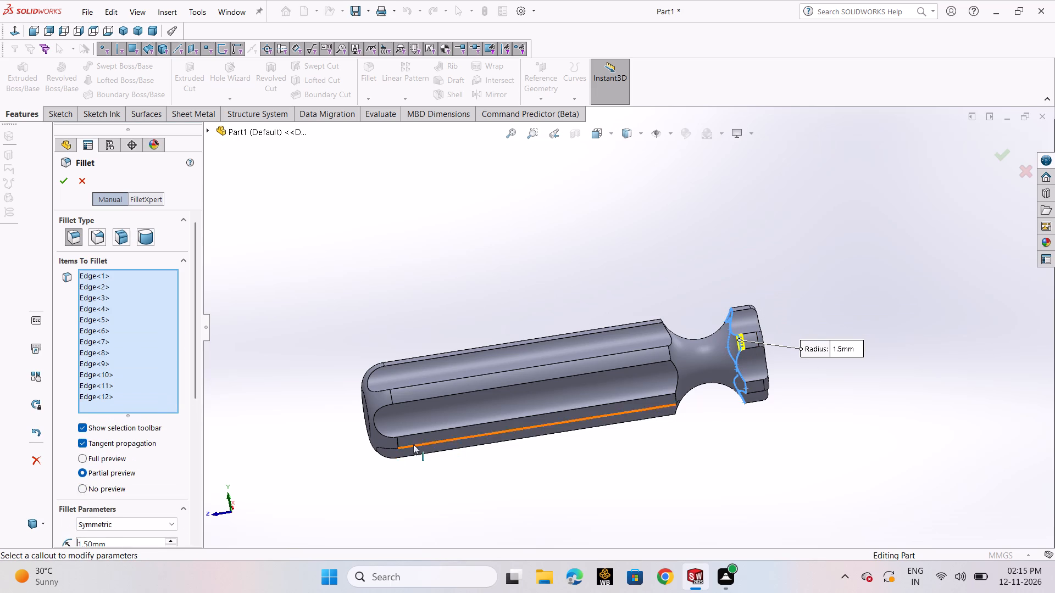
{"action": "scroll", "coordinate": [224, 460], "scroll_direction": "down", "scroll_amount": 3}
{"action": "scroll", "coordinate": [712, 339], "scroll_direction": "up", "scroll_amount": 3}
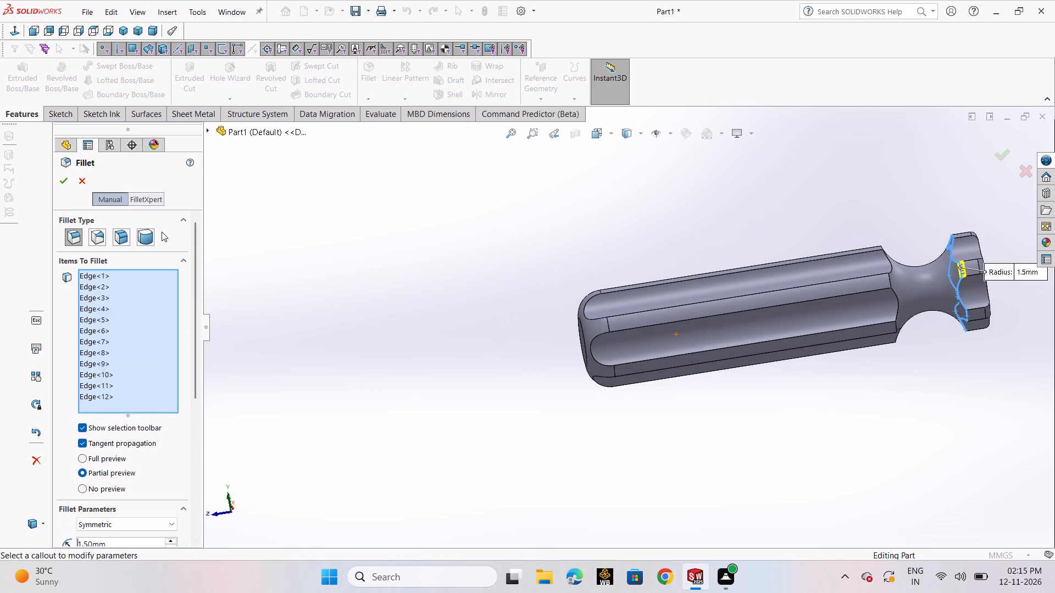
{"action": "left_click", "coordinate": [890, 282]}
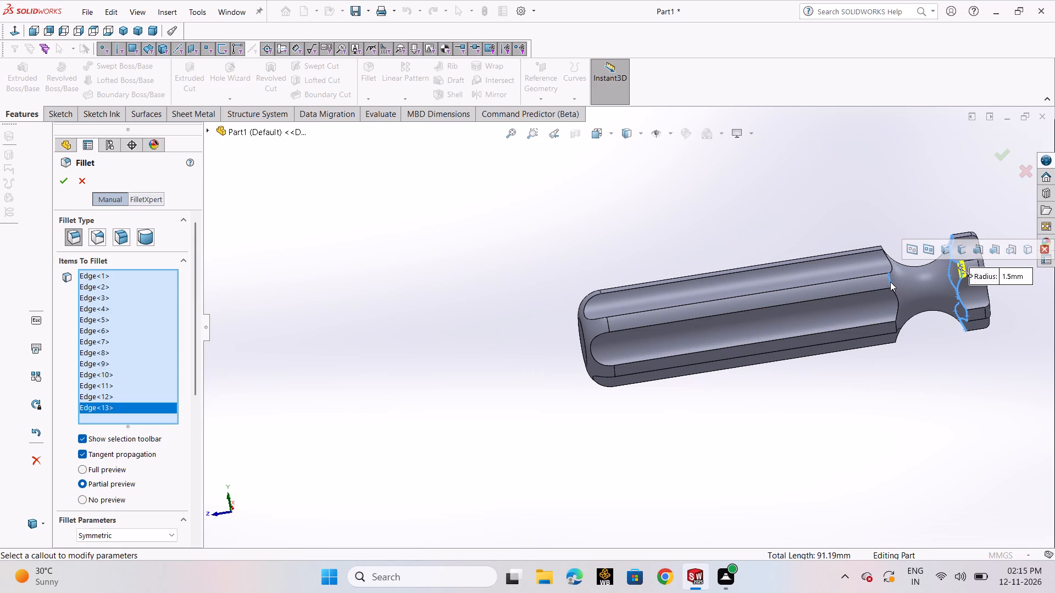
{"action": "left_click", "coordinate": [917, 255]}
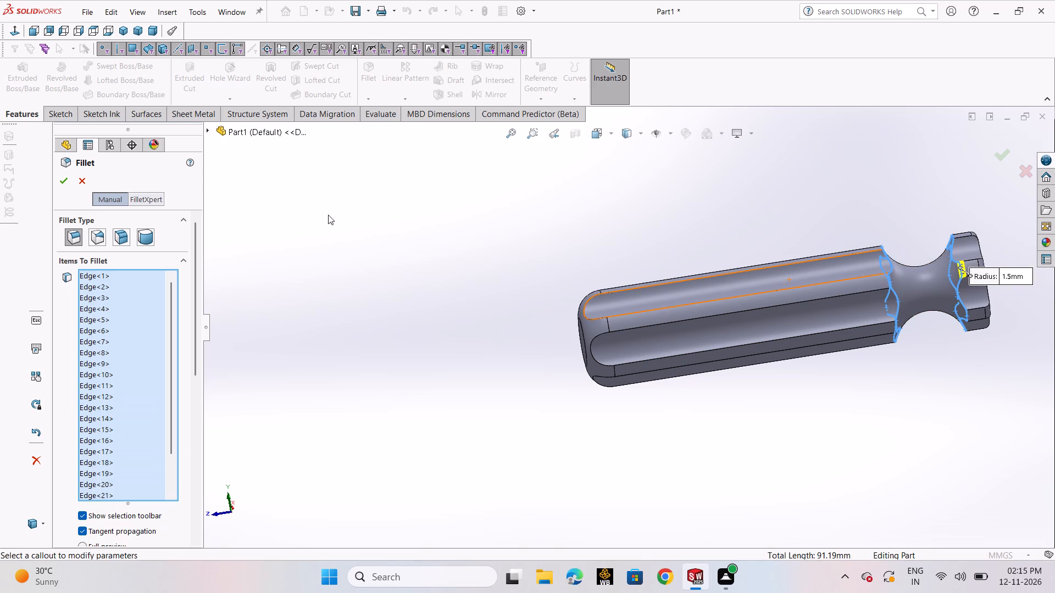
{"action": "left_click", "coordinate": [58, 182]}
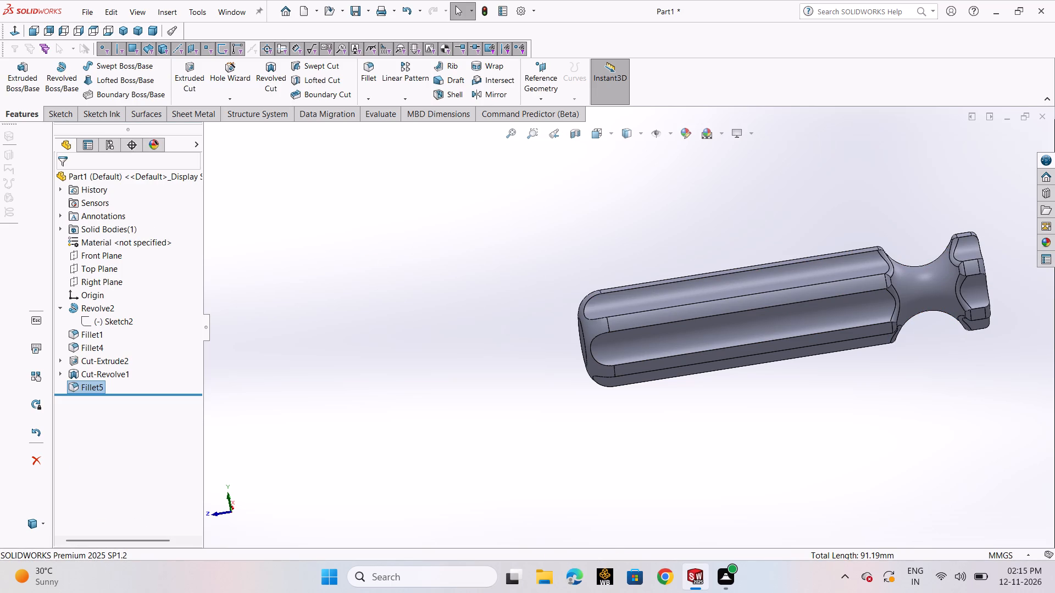
{"action": "left_click", "coordinate": [900, 368]}
Examine the fluted pin, its neck cut and the new fillets from standard views, other angles and close up.
{"action": "scroll", "coordinate": [963, 361], "scroll_direction": "up", "scroll_amount": 1}
{"action": "middle_click_drag", "start_coordinate": [956, 356], "coordinate": [926, 452]}
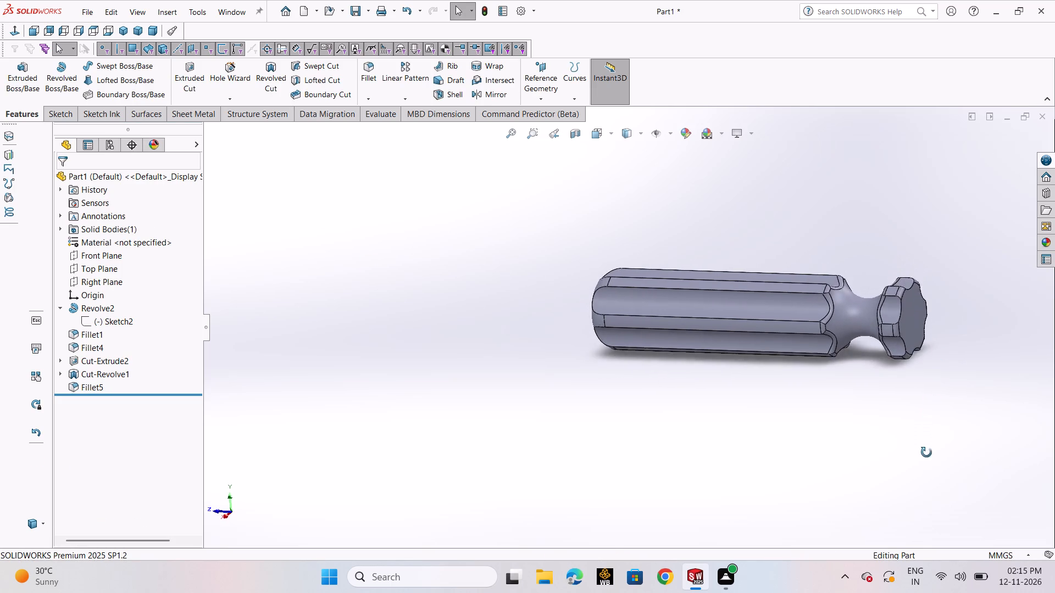
{"action": "middle_click_drag", "start_coordinate": [926, 452], "coordinate": [913, 474]}
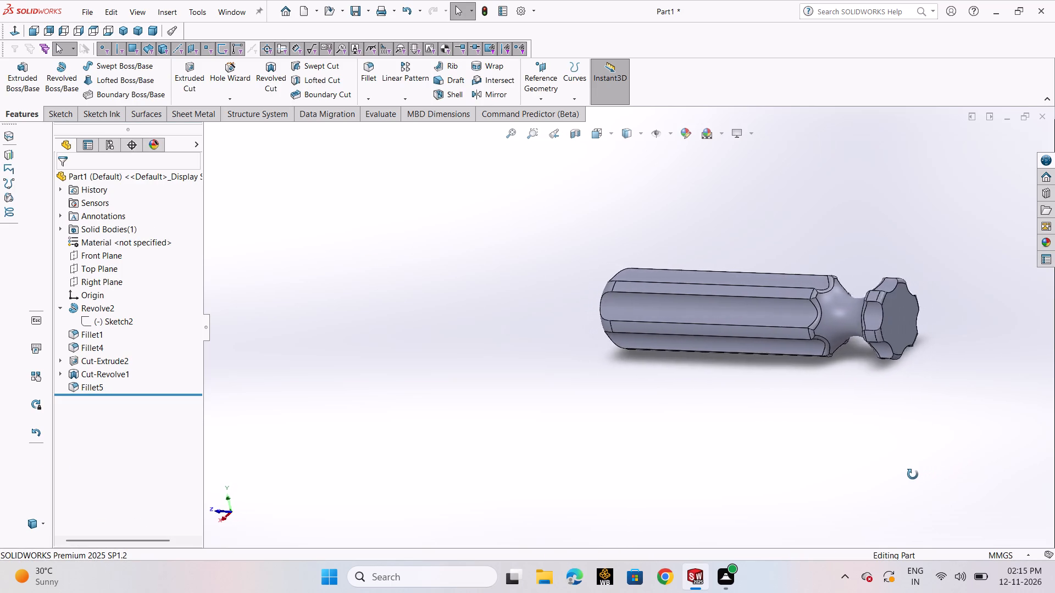
{"action": "middle_click_drag", "start_coordinate": [913, 474], "coordinate": [932, 460]}
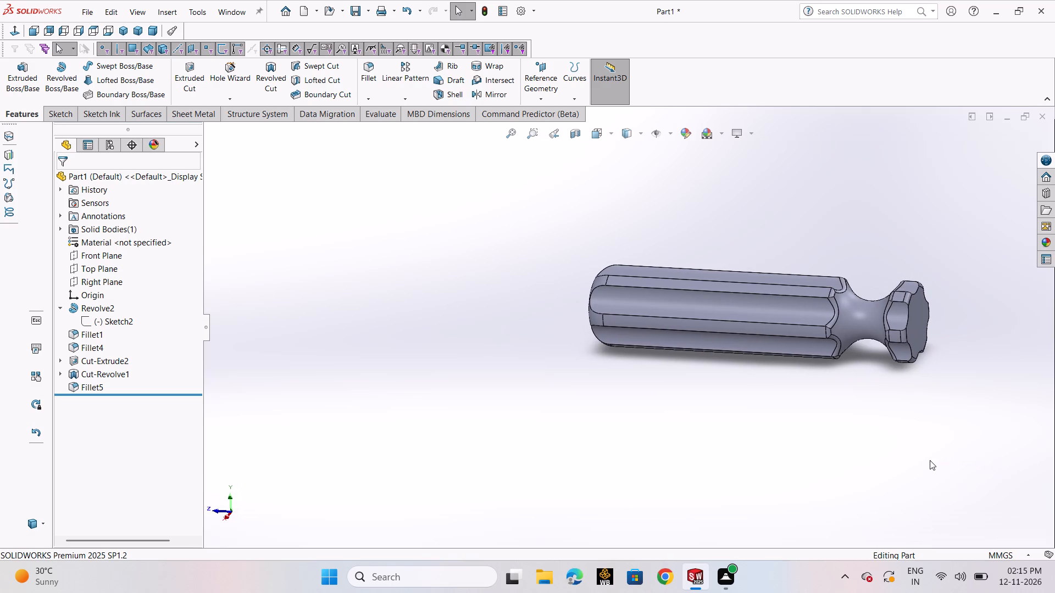
{"action": "key", "text": "ctrl+7"}
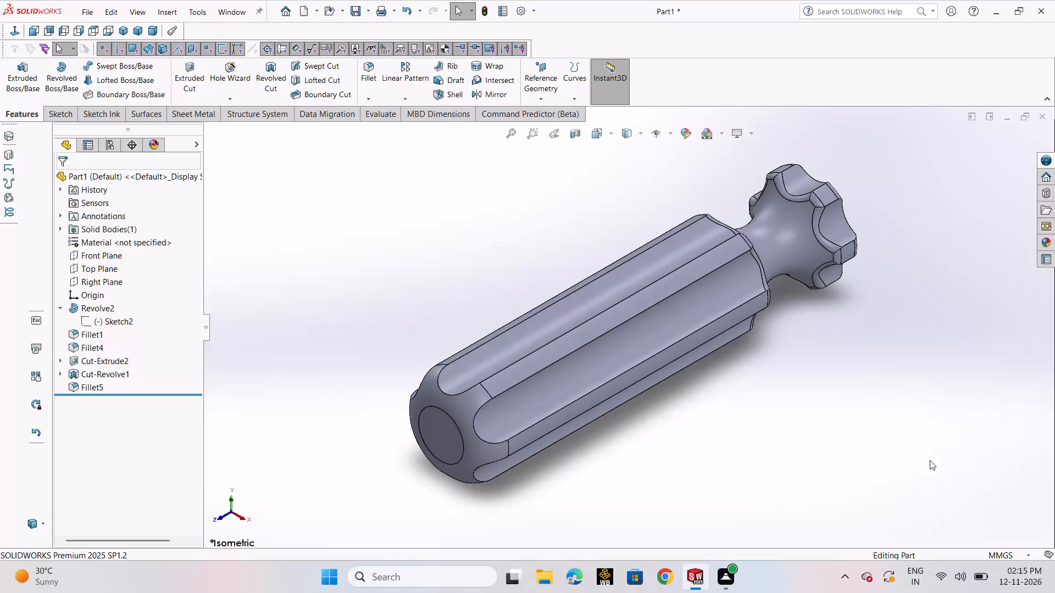
{"action": "key", "text": "ctrl+1"}
{"action": "key", "text": "ctrl+2"}
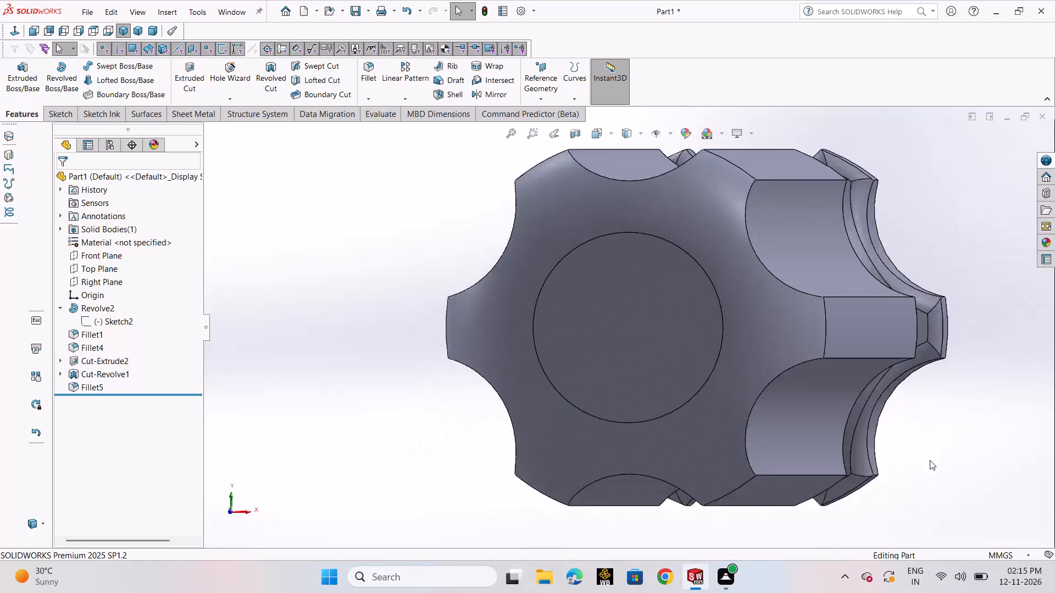
{"action": "key", "text": "ctrl+3"}
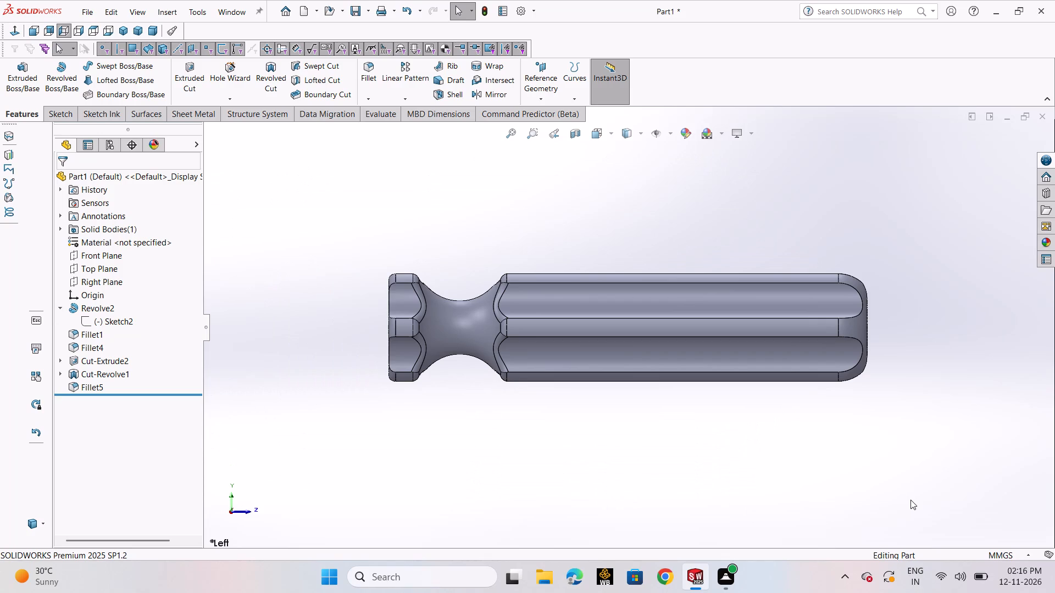
{"action": "scroll", "coordinate": [775, 471], "scroll_direction": "up", "scroll_amount": 2}
{"action": "middle_click_drag", "start_coordinate": [724, 424], "coordinate": [867, 327]}
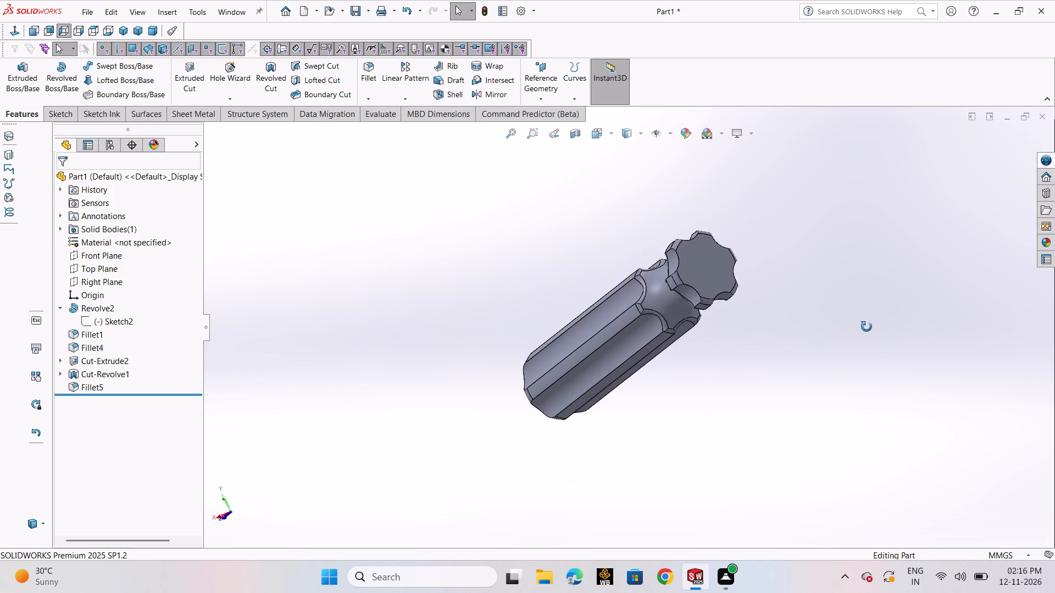
{"action": "middle_click_drag", "start_coordinate": [867, 327], "coordinate": [991, 353]}
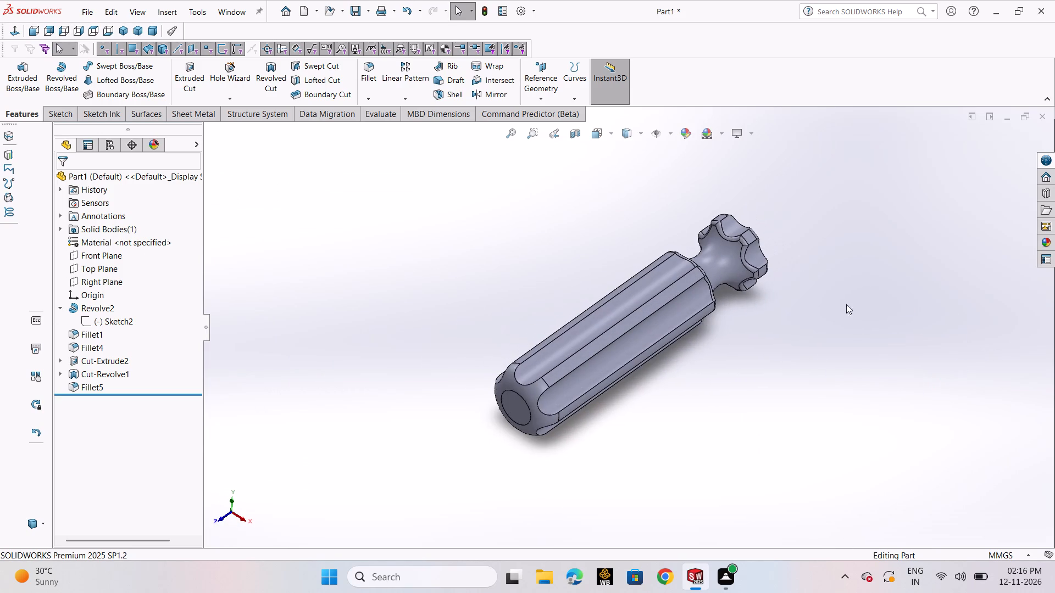
{"action": "scroll", "coordinate": [809, 274], "scroll_direction": "down", "scroll_amount": 2}
{"action": "scroll", "coordinate": [731, 253], "scroll_direction": "down", "scroll_amount": 3}
{"action": "middle_click_drag", "start_coordinate": [810, 262], "coordinate": [764, 286]}
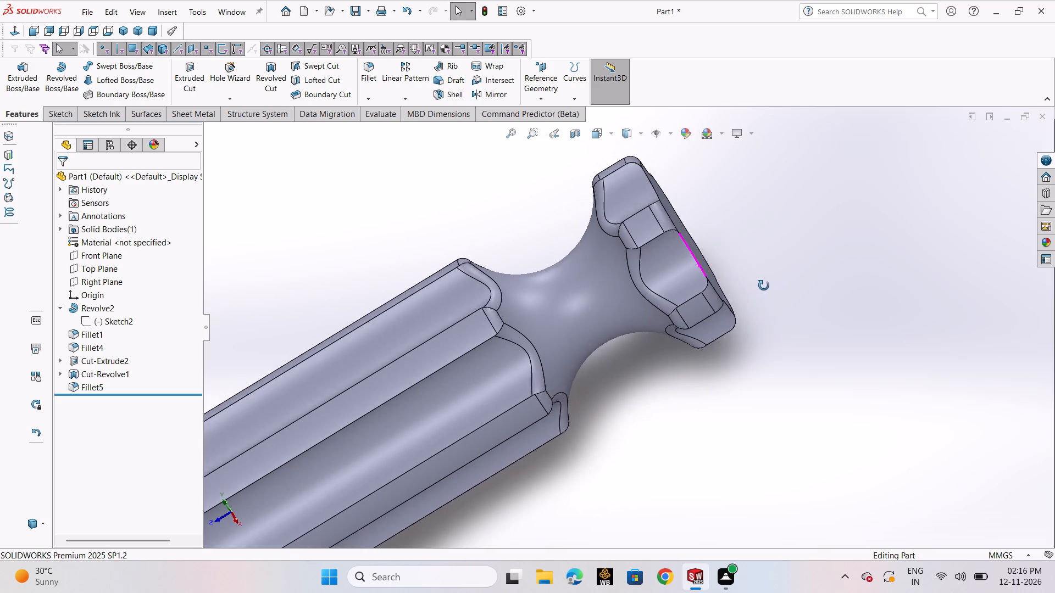
{"action": "middle_click_drag", "start_coordinate": [764, 286], "coordinate": [829, 249]}
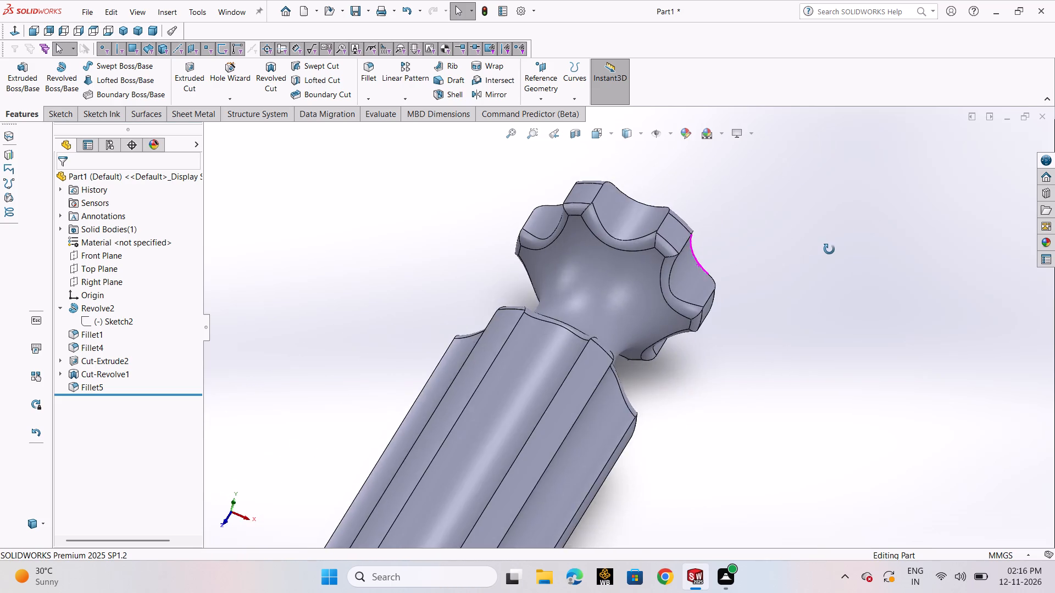
{"action": "middle_click_drag", "start_coordinate": [829, 249], "coordinate": [864, 264]}
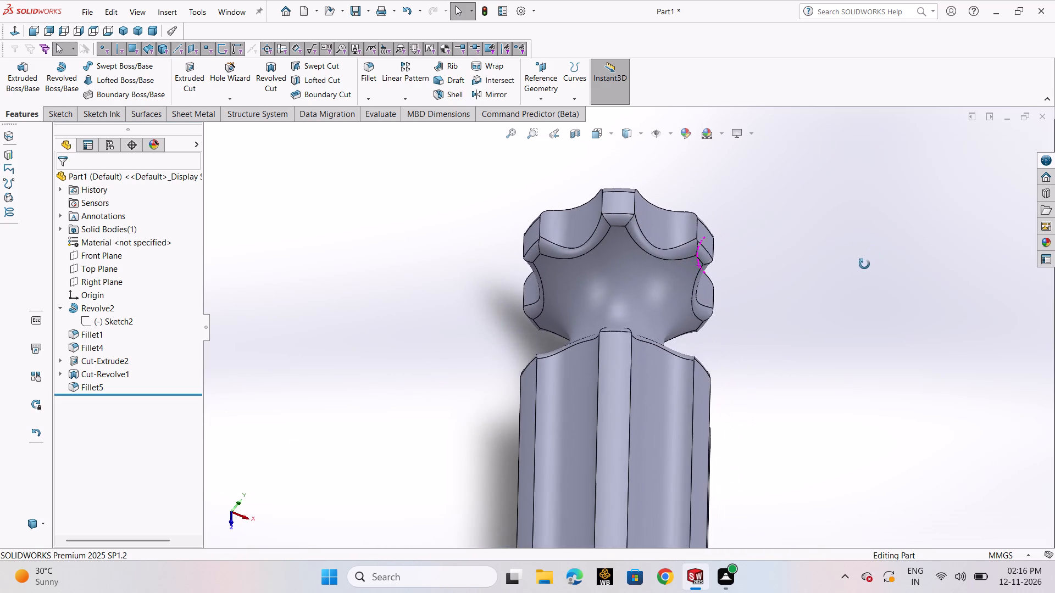
{"action": "middle_click_drag", "start_coordinate": [864, 264], "coordinate": [758, 377]}
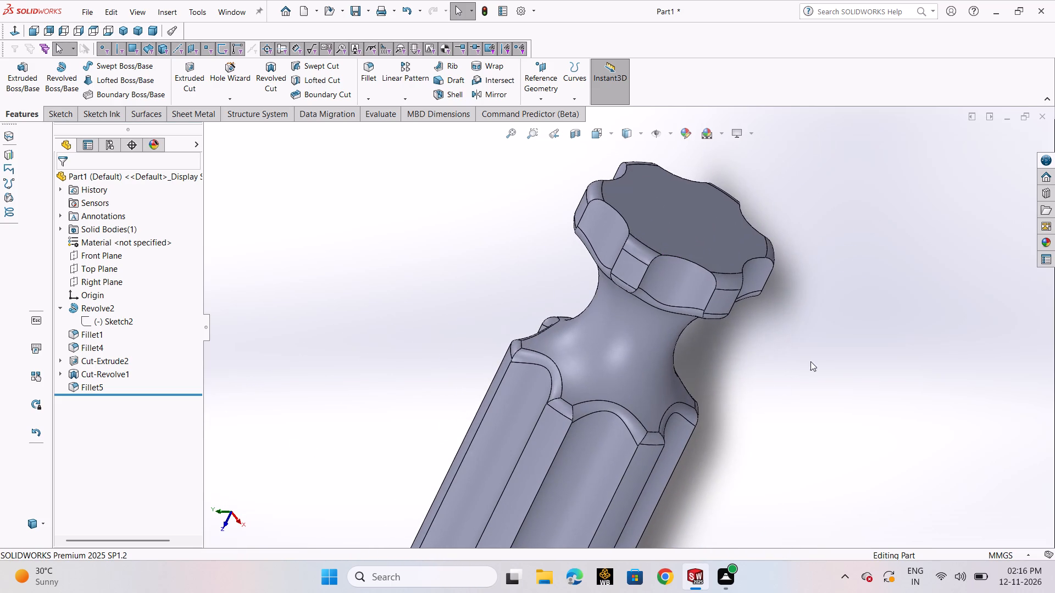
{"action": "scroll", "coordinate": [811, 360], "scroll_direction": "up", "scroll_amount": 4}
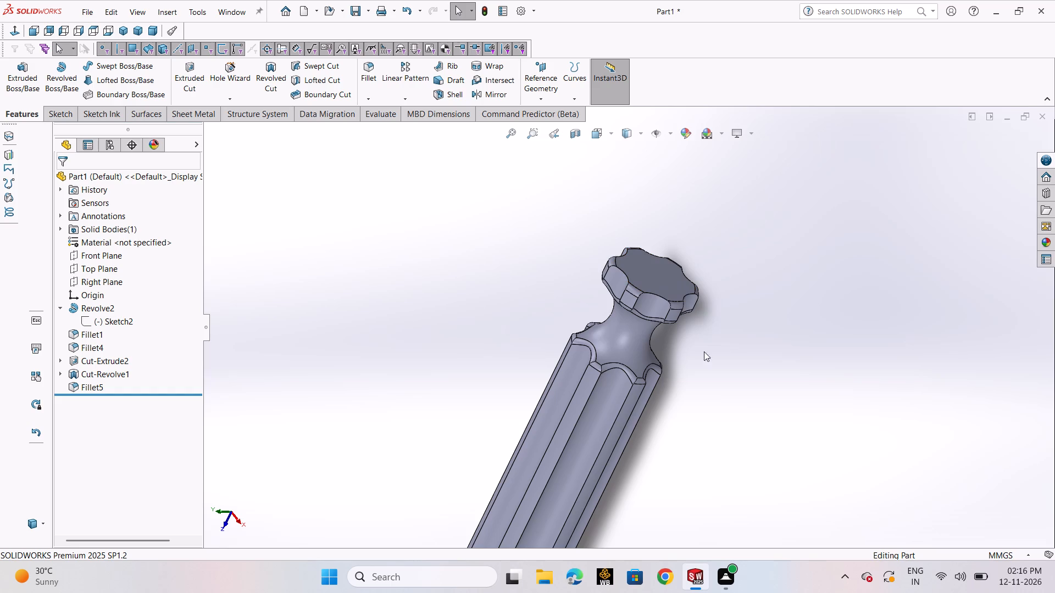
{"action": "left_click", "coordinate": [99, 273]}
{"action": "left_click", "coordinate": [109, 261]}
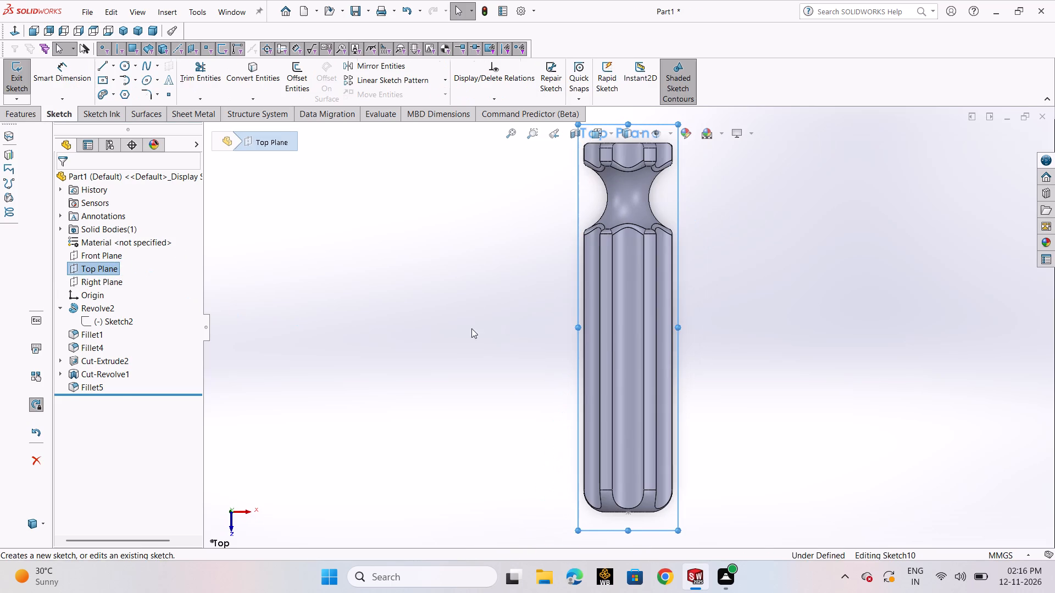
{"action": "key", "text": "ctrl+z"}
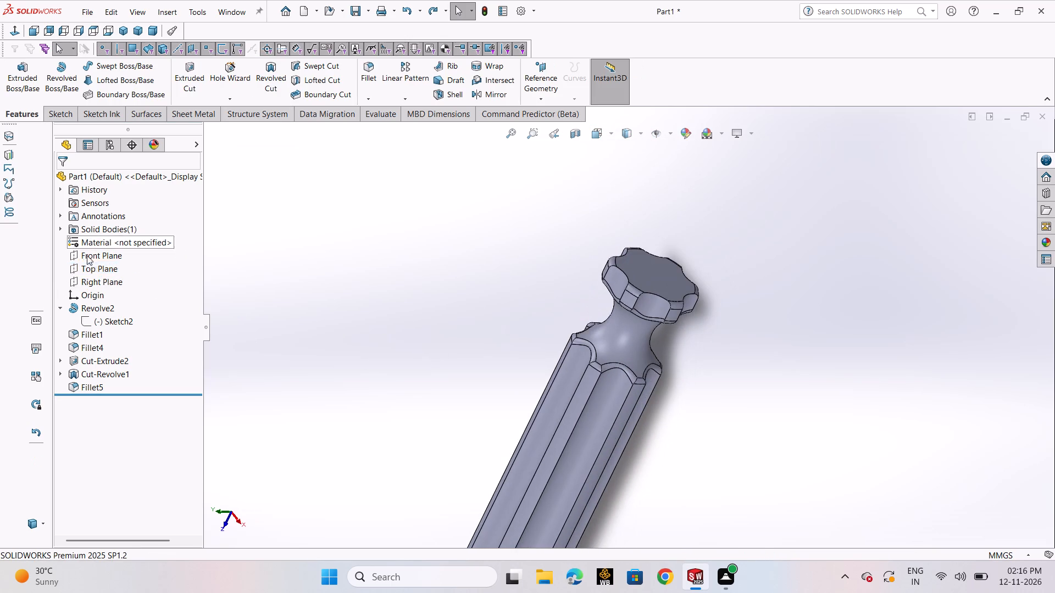
Start a sketch on the Right Plane and draw a corner rectangle about 66 by 8 mm, extending lengthwise past the handle's necked end.
{"action": "left_click", "coordinate": [98, 276]}
{"action": "left_click", "coordinate": [113, 258]}
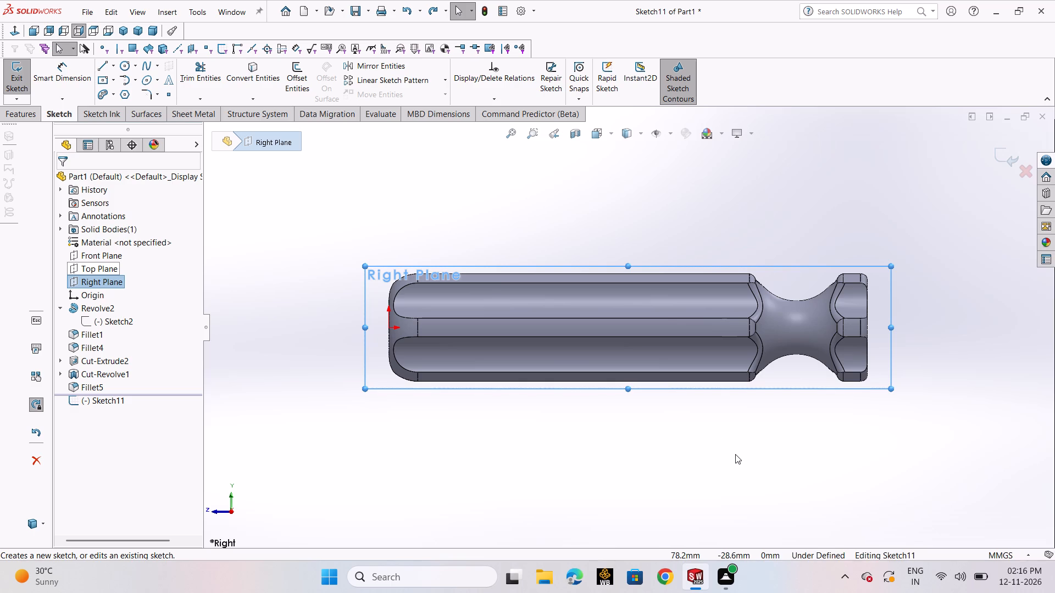
{"action": "left_click", "coordinate": [113, 80]}
{"action": "left_click", "coordinate": [123, 97]}
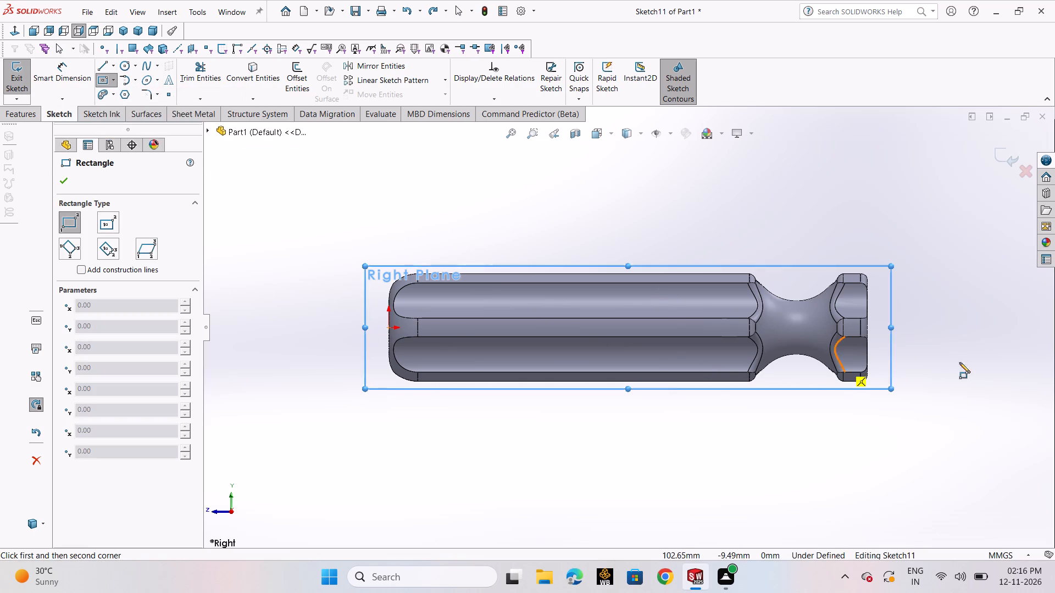
{"action": "left_click", "coordinate": [705, 306]}
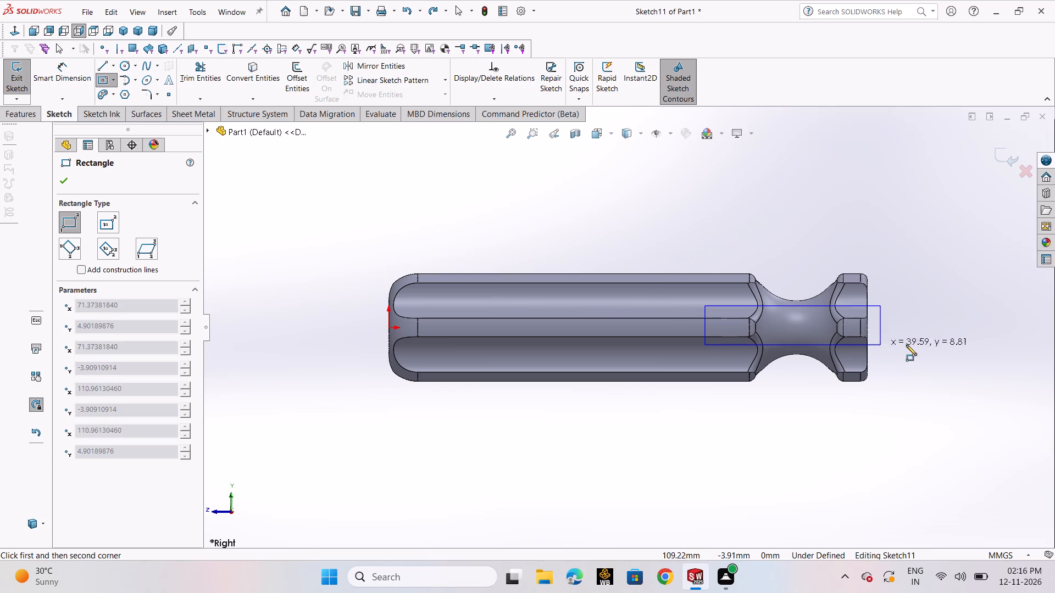
{"action": "left_click", "coordinate": [999, 341]}
{"action": "right_click", "coordinate": [999, 341]}
{"action": "left_click", "coordinate": [1022, 350]}
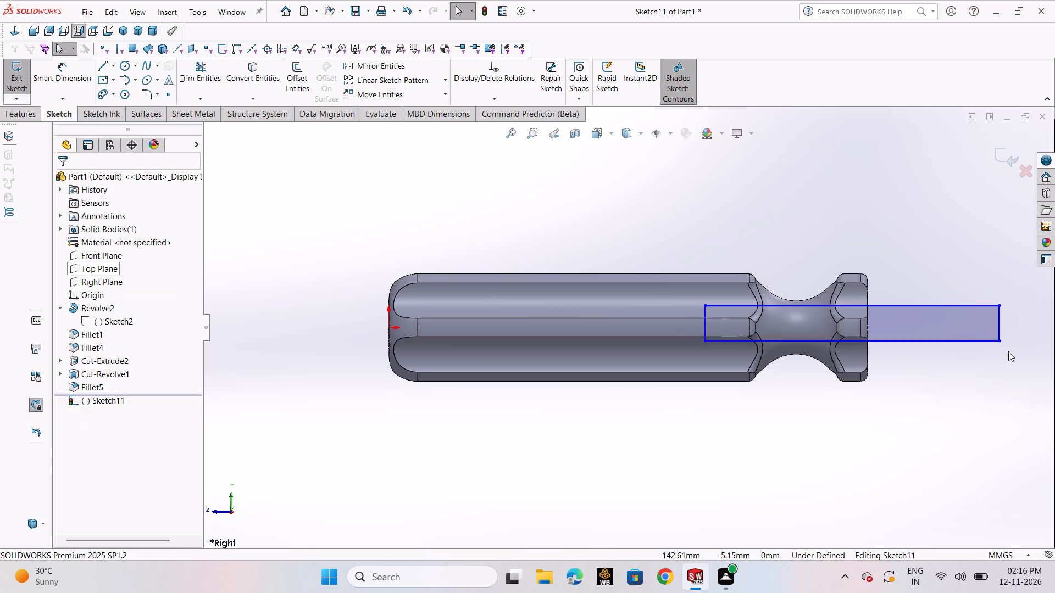
Add a horizontal relation between the midpoint of the rectangle's short edge inside the handle and the origin.
{"action": "scroll", "coordinate": [730, 340], "scroll_direction": "down", "scroll_amount": 2}
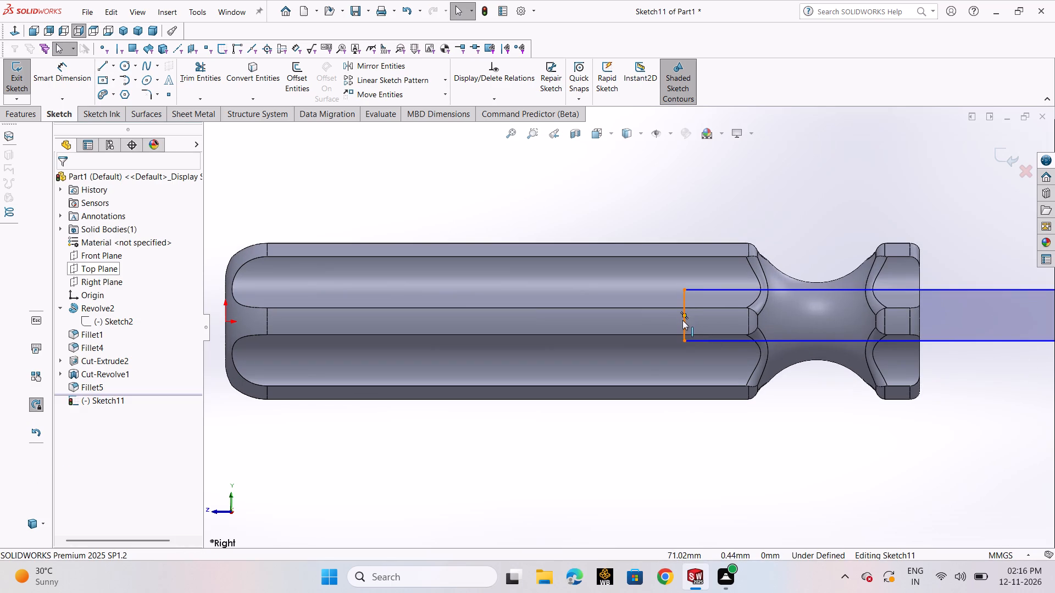
{"action": "left_click", "coordinate": [685, 317]}
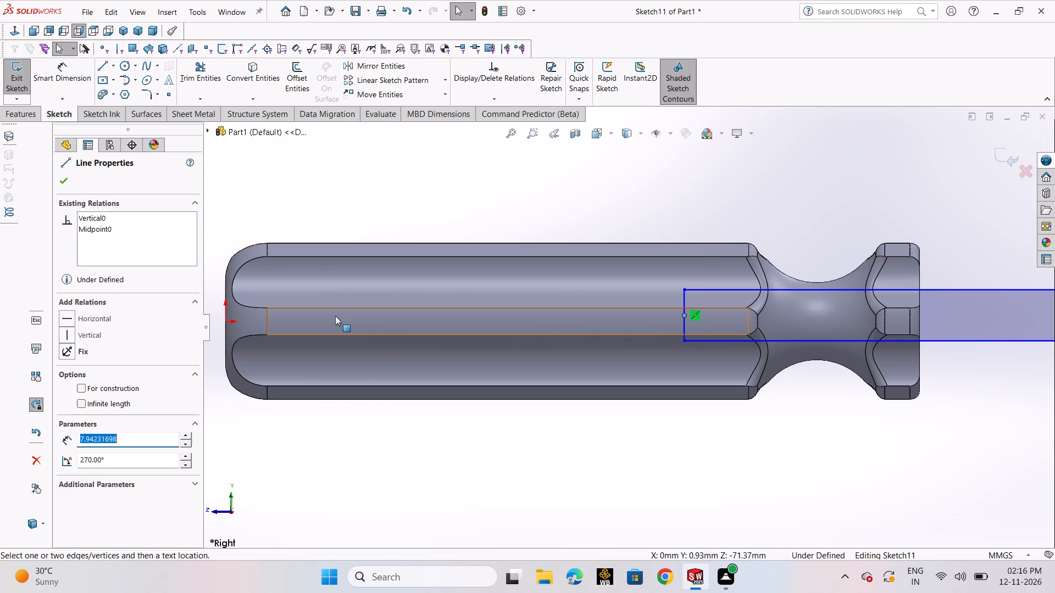
{"action": "left_click", "coordinate": [225, 321], "text": "ctrl"}
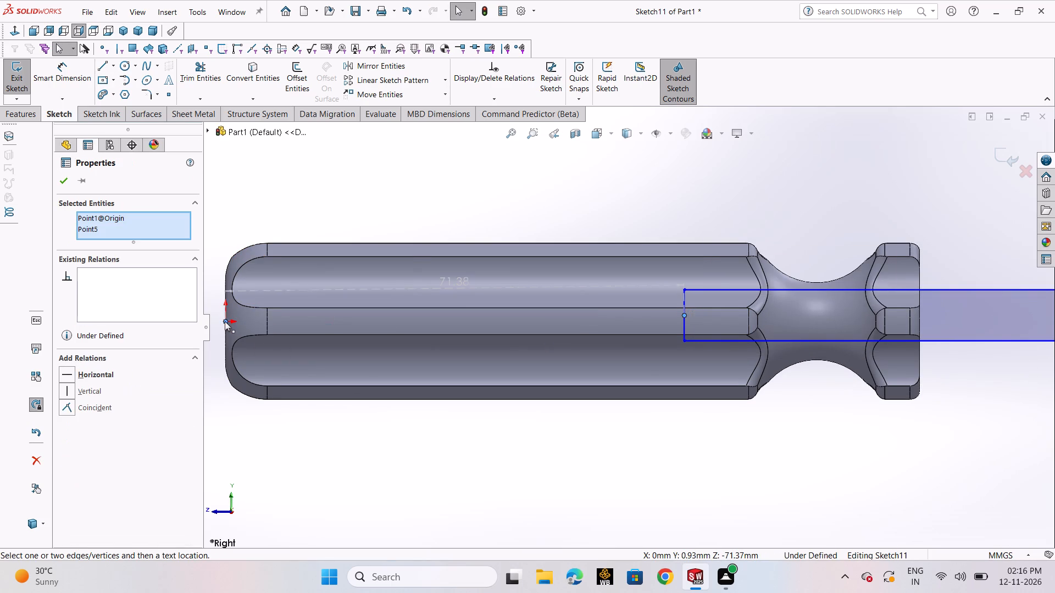
{"action": "left_click", "coordinate": [98, 374]}
{"action": "left_click", "coordinate": [62, 188]}
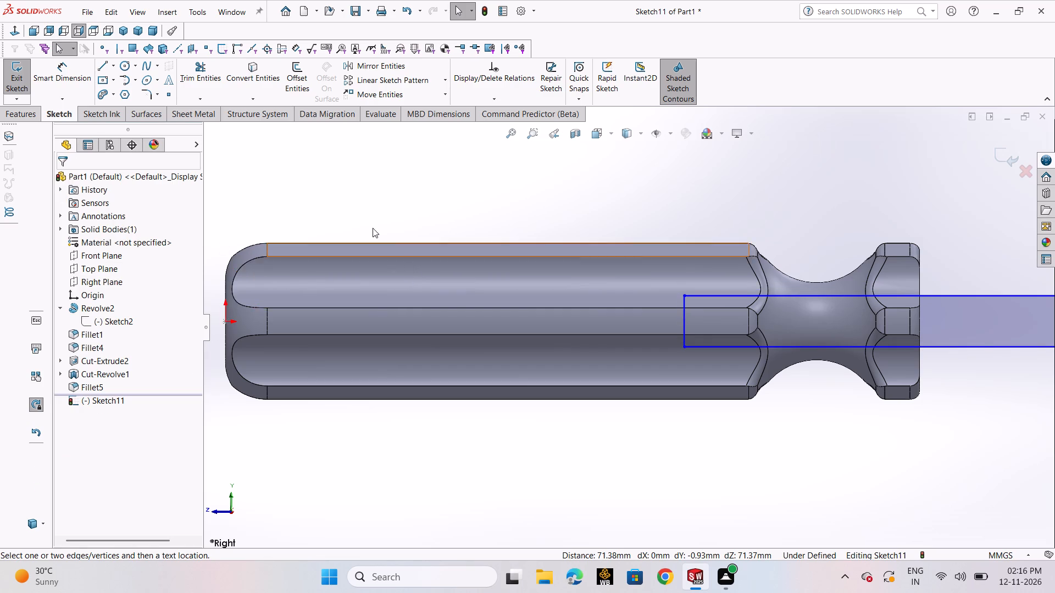
Dimension the rectangle's long edge as 52+76+32, giving a length of 160 mm.
{"action": "scroll", "coordinate": [368, 225], "scroll_direction": "up", "scroll_amount": 3}
{"action": "left_click", "coordinate": [55, 72]}
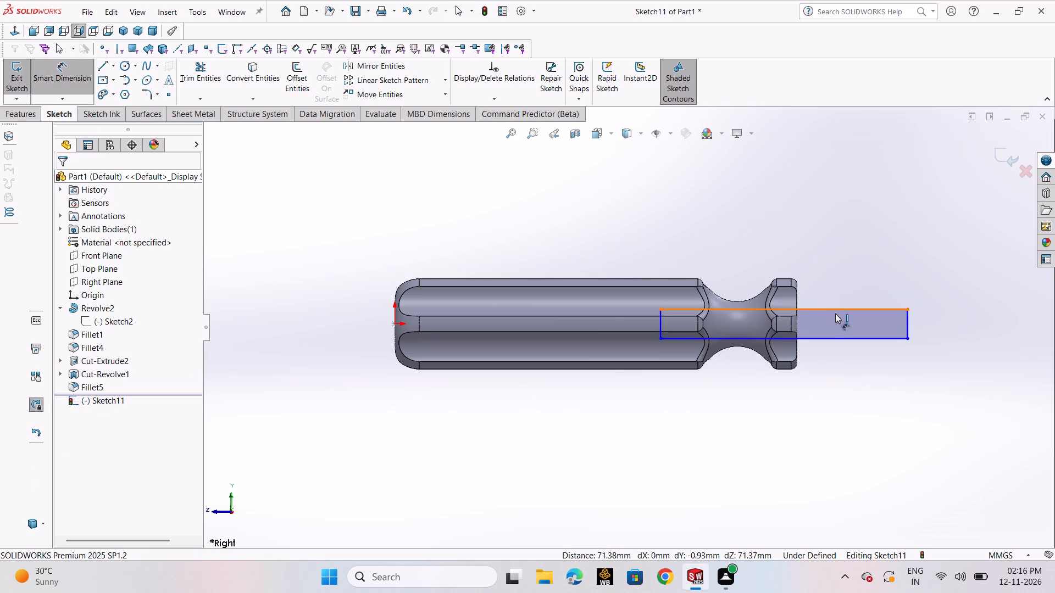
{"action": "left_click", "coordinate": [838, 311]}
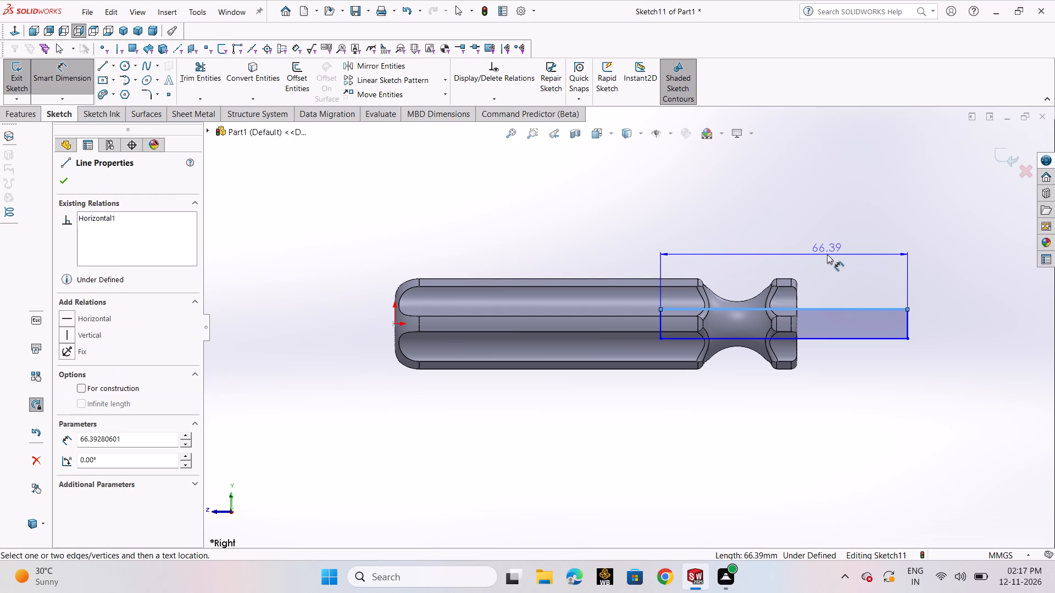
{"action": "left_click", "coordinate": [827, 254]}
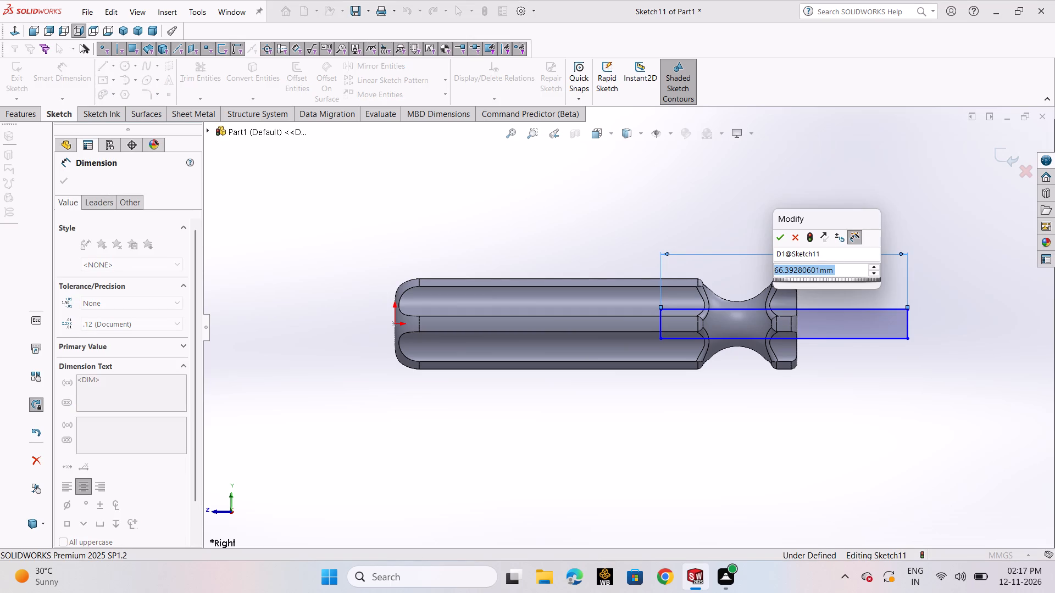
{"action": "type", "text": "52"}
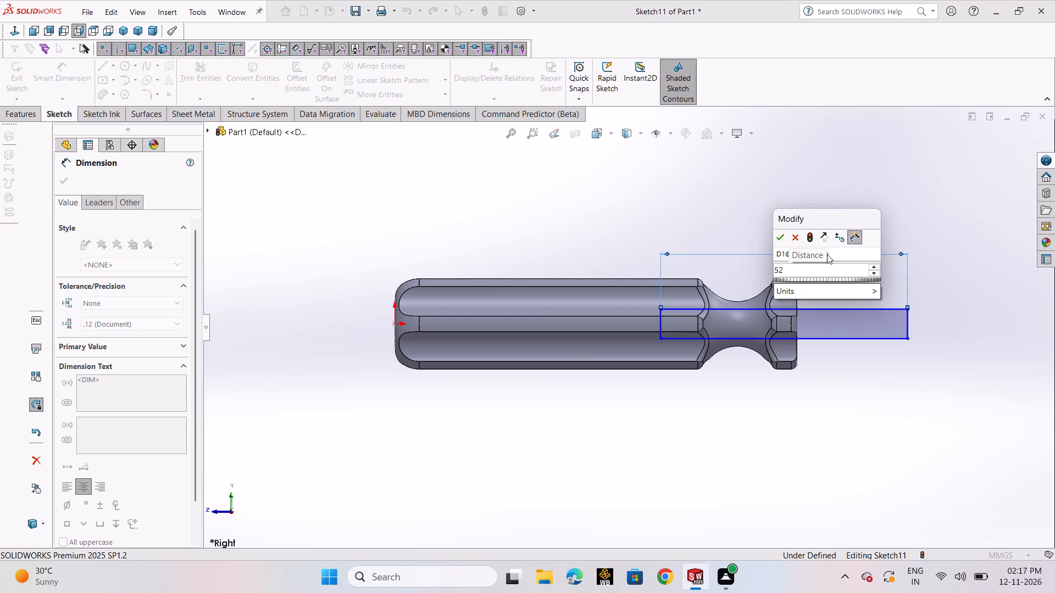
{"action": "type", "text": "+76+"}
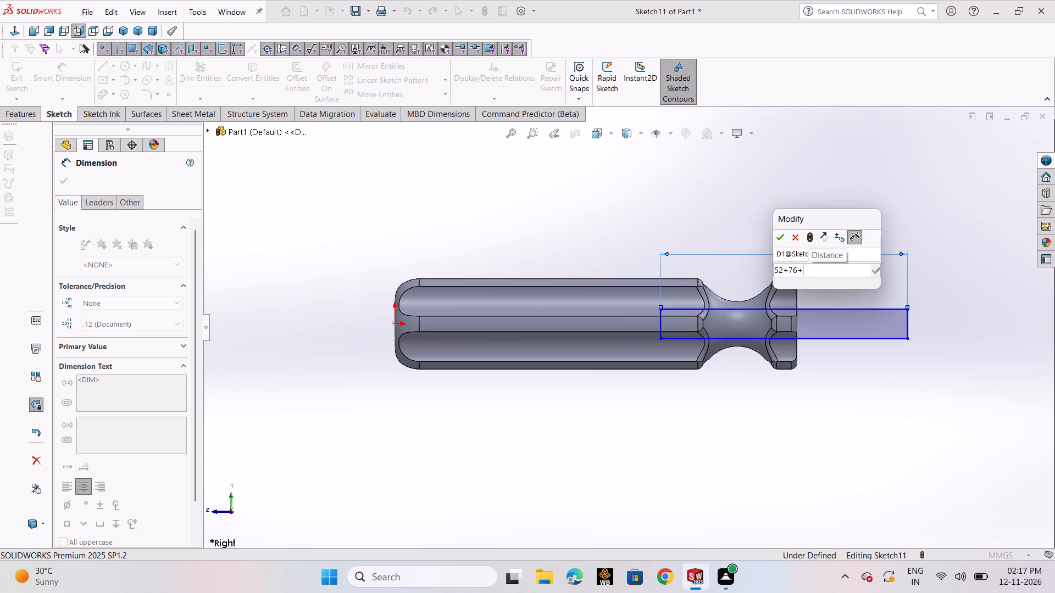
{"action": "type", "text": "32"}
{"action": "key", "text": "Return"}
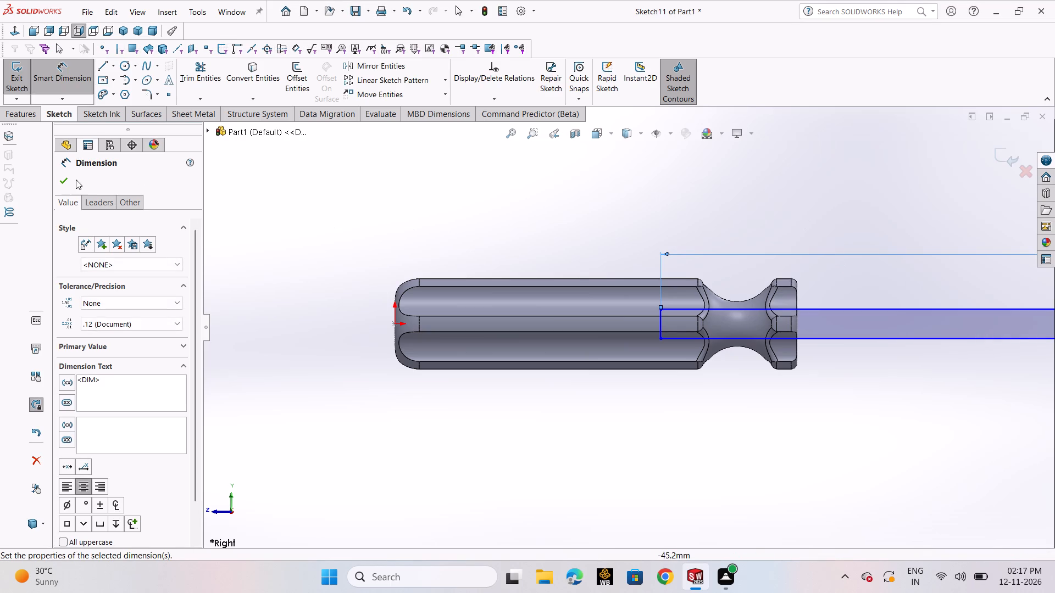
{"action": "left_click", "coordinate": [60, 182]}
Dimension the distance from the rectangle's short edge inside the handle to the handle's necked end face as 52 mm.
{"action": "left_click", "coordinate": [48, 83]}
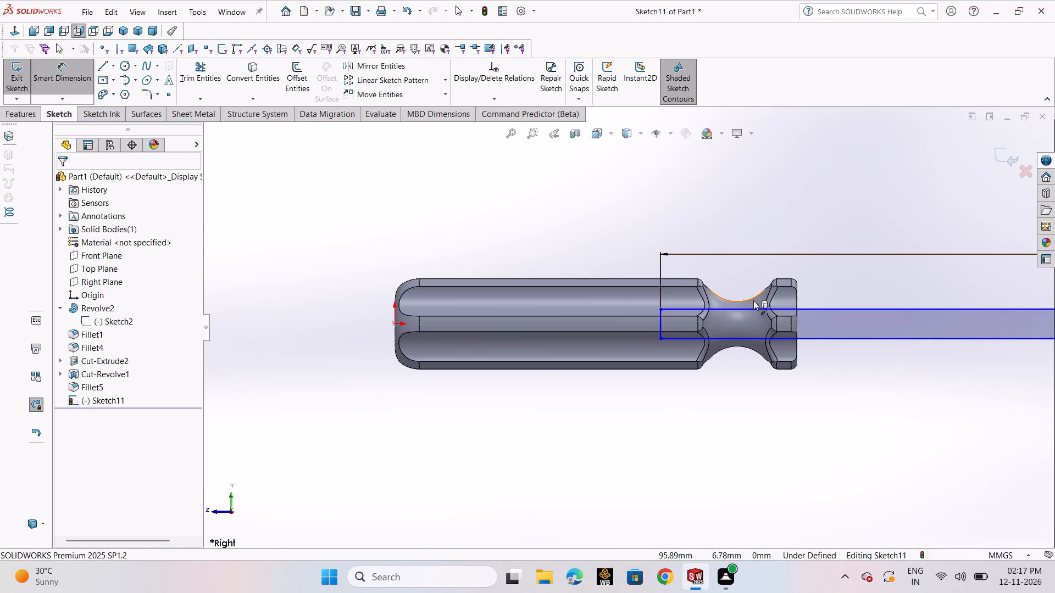
{"action": "left_click", "coordinate": [659, 322]}
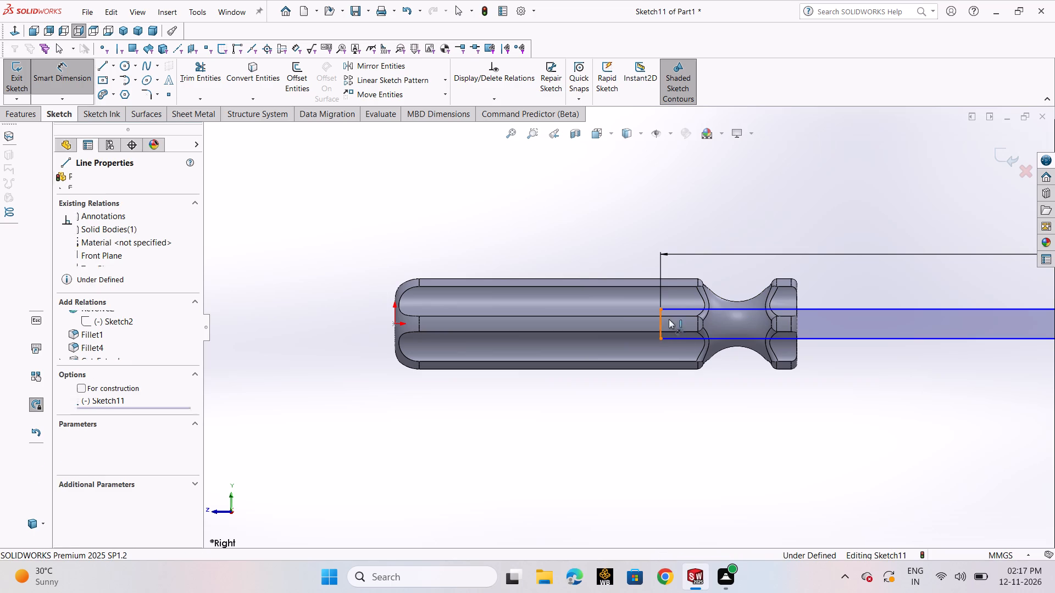
{"action": "left_click", "coordinate": [796, 299]}
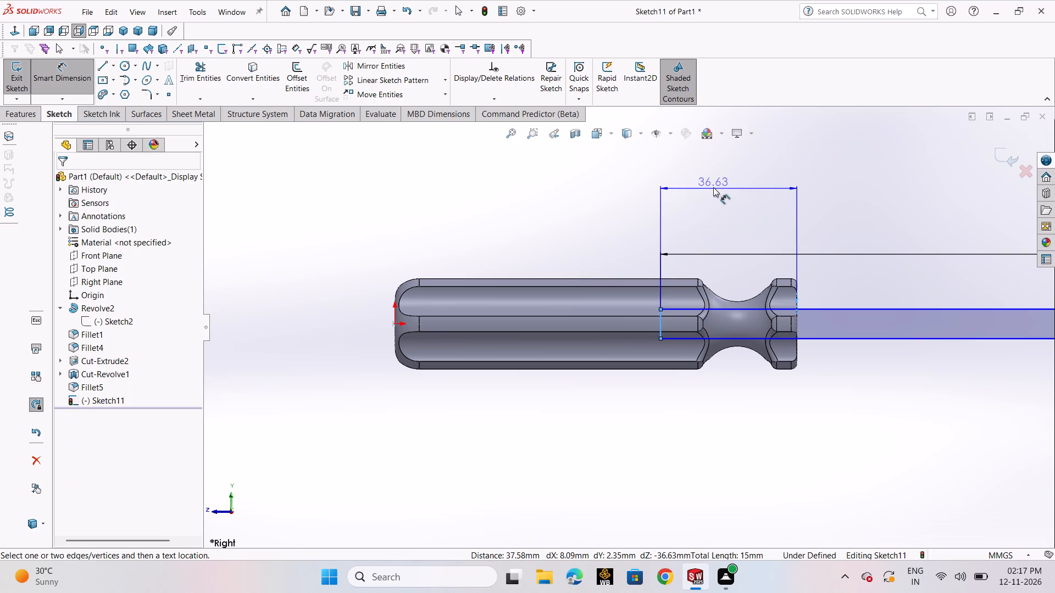
{"action": "left_click", "coordinate": [713, 187]}
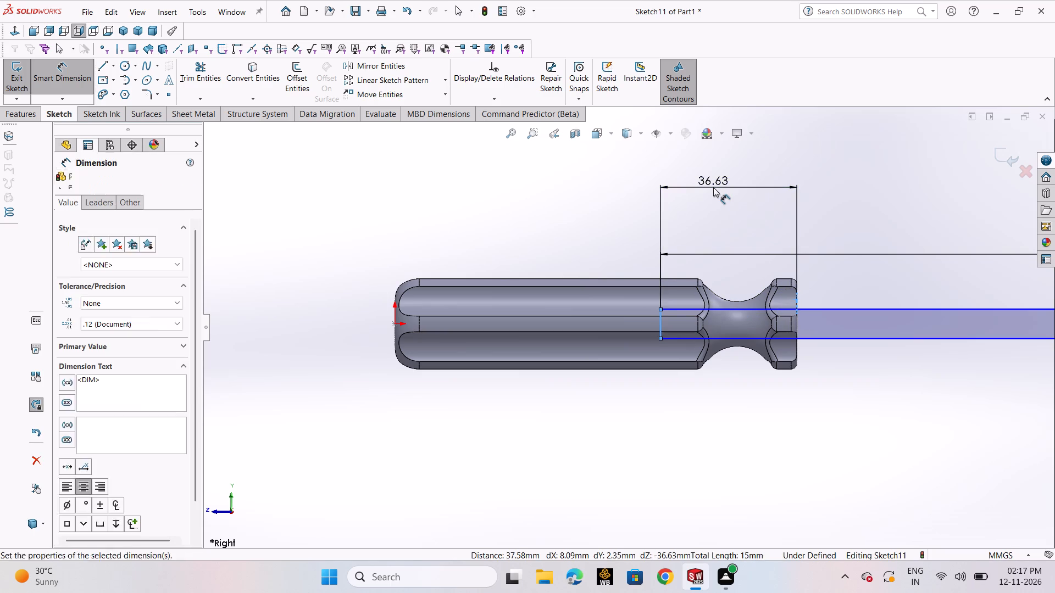
{"action": "type", "text": "52"}
{"action": "key", "text": "Return"}
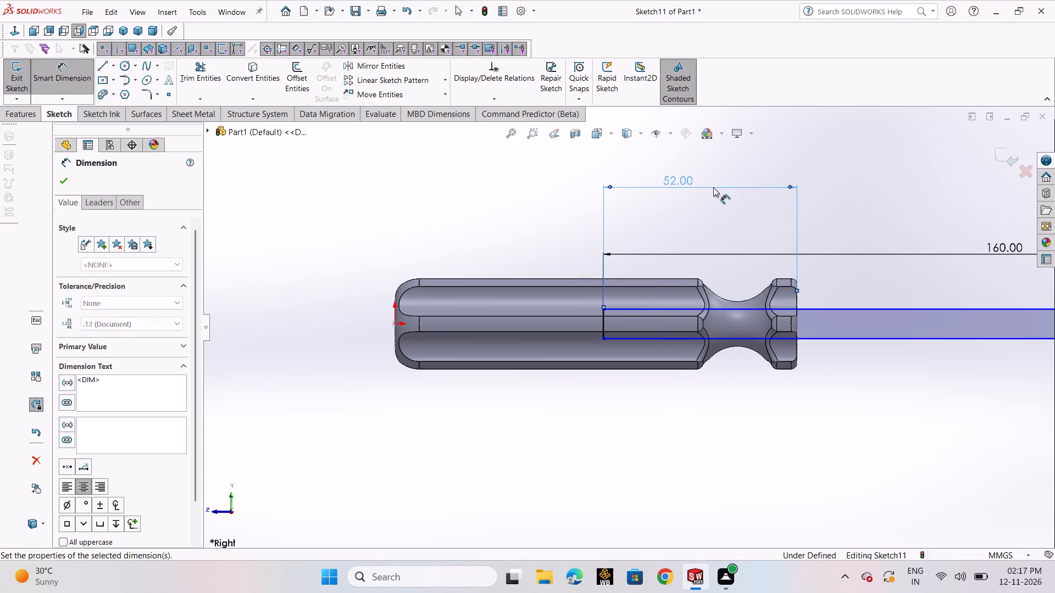
{"action": "left_click", "coordinate": [67, 178]}
{"action": "scroll", "coordinate": [774, 291], "scroll_direction": "up", "scroll_amount": 3}
{"action": "scroll", "coordinate": [881, 279], "scroll_direction": "up", "scroll_amount": 1}
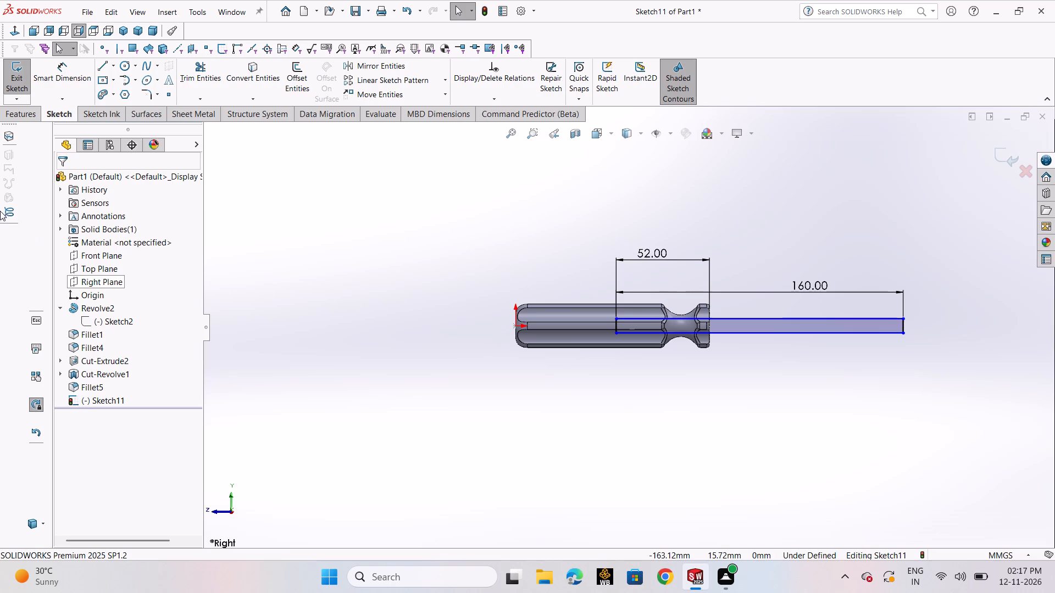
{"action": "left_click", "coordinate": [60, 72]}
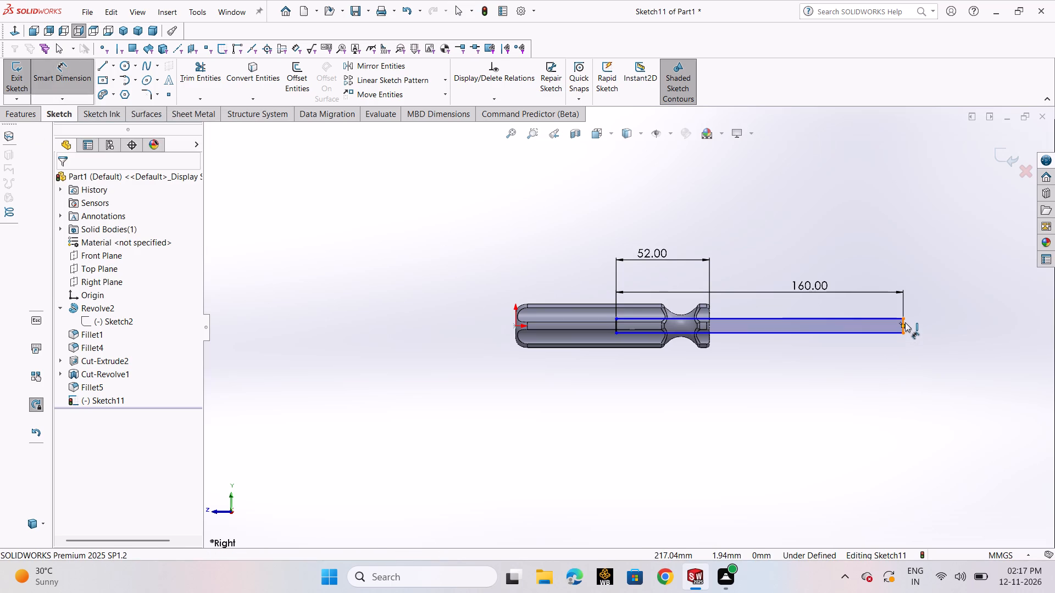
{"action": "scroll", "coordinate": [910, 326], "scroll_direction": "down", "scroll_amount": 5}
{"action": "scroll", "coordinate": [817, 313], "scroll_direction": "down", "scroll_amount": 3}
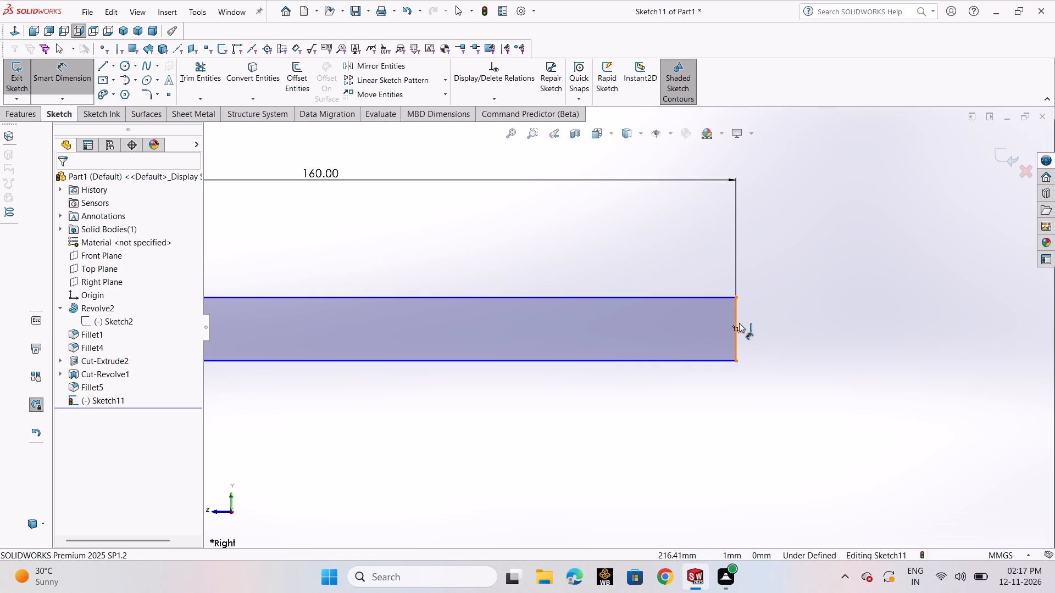
Draw a 160 mm horizontal line through the rectangle, joining the midpoints of its two short edges.
{"action": "left_click", "coordinate": [110, 66]}
{"action": "left_click", "coordinate": [116, 81]}
{"action": "scroll", "coordinate": [324, 217], "scroll_direction": "up", "scroll_amount": 6}
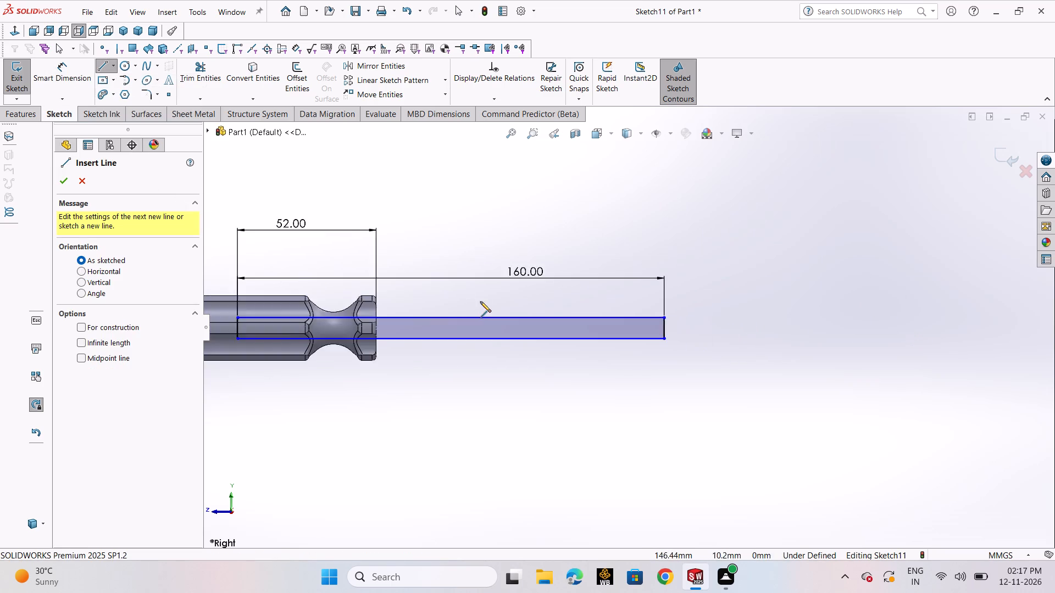
{"action": "scroll", "coordinate": [480, 301], "scroll_direction": "up", "scroll_amount": 2}
{"action": "scroll", "coordinate": [448, 329], "scroll_direction": "down", "scroll_amount": 2}
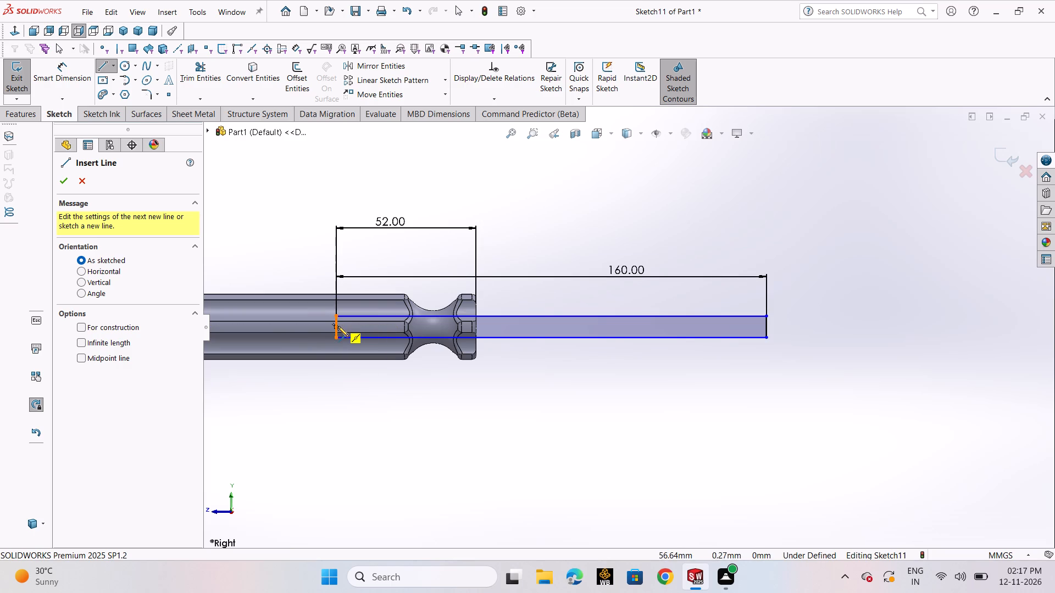
{"action": "left_click", "coordinate": [336, 326]}
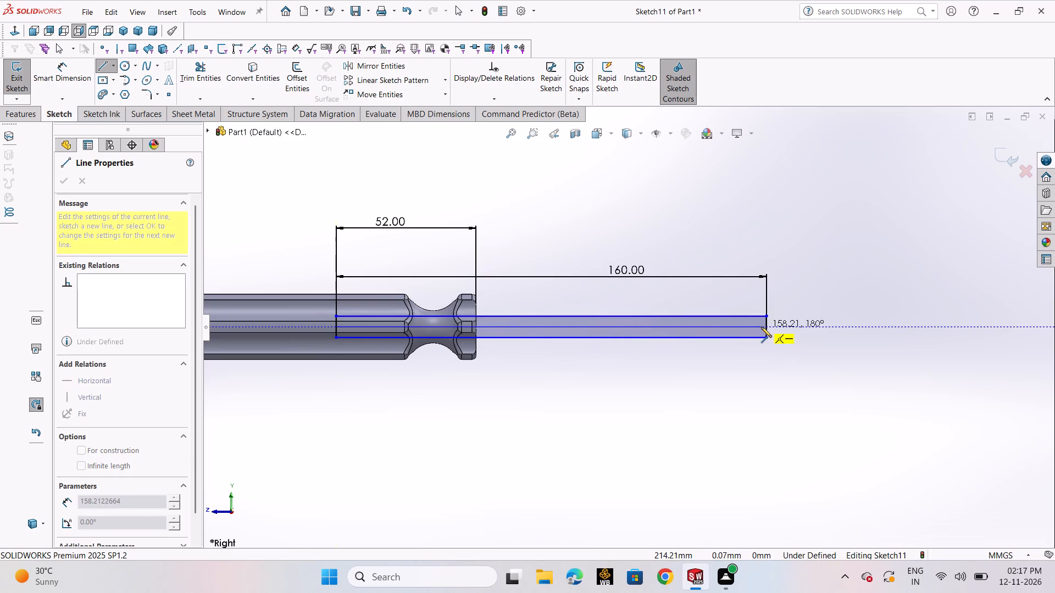
{"action": "left_click", "coordinate": [767, 327]}
{"action": "right_click", "coordinate": [767, 327]}
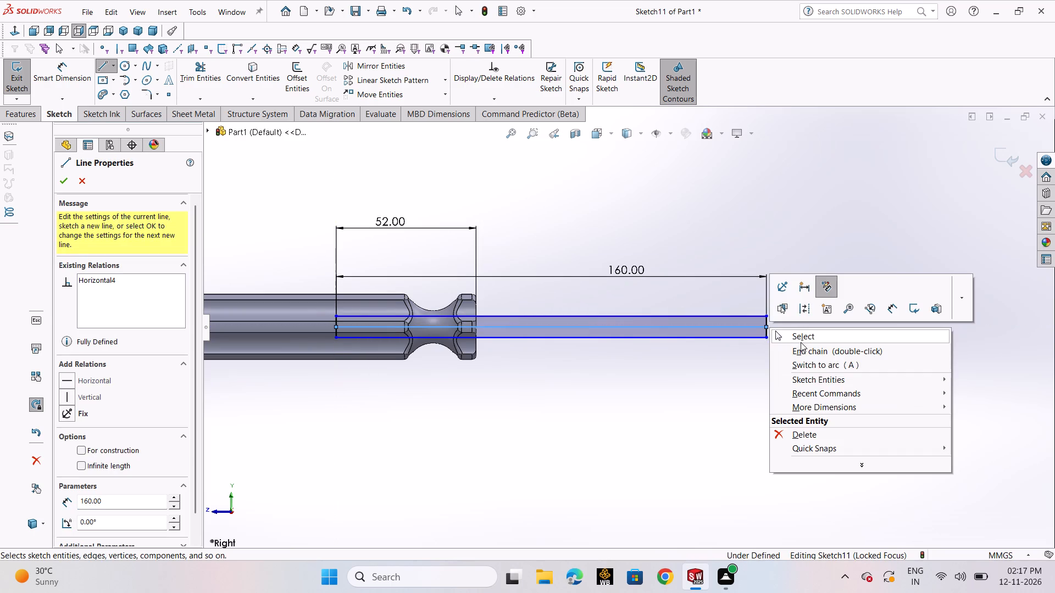
{"action": "left_click", "coordinate": [799, 338]}
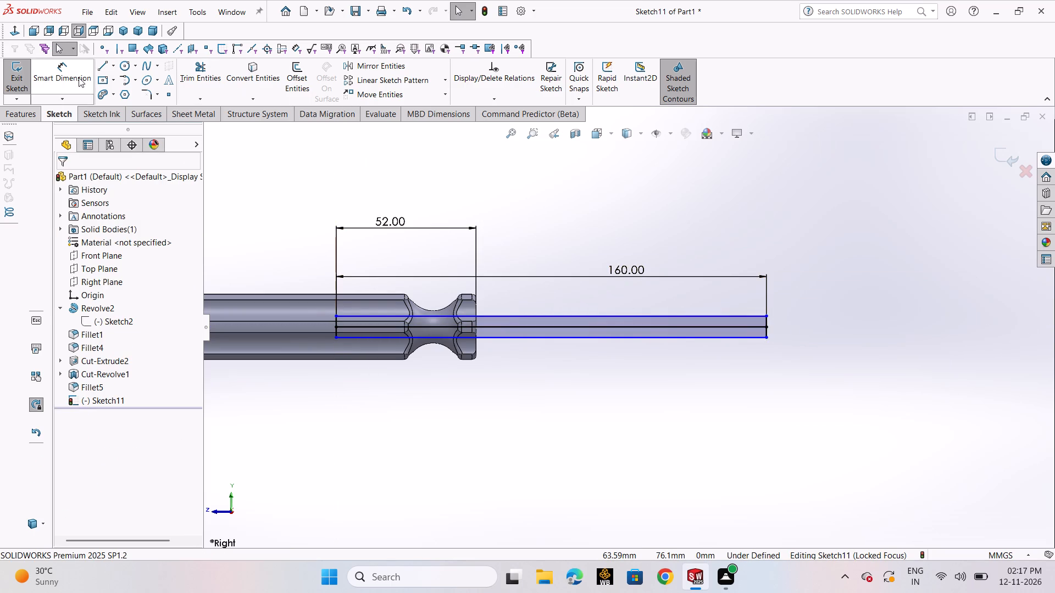
Dimension the distance between the rectangle's upper long edge and the middle line as 2.5 mm.
{"action": "left_click", "coordinate": [65, 77]}
{"action": "scroll", "coordinate": [774, 330], "scroll_direction": "down", "scroll_amount": 4}
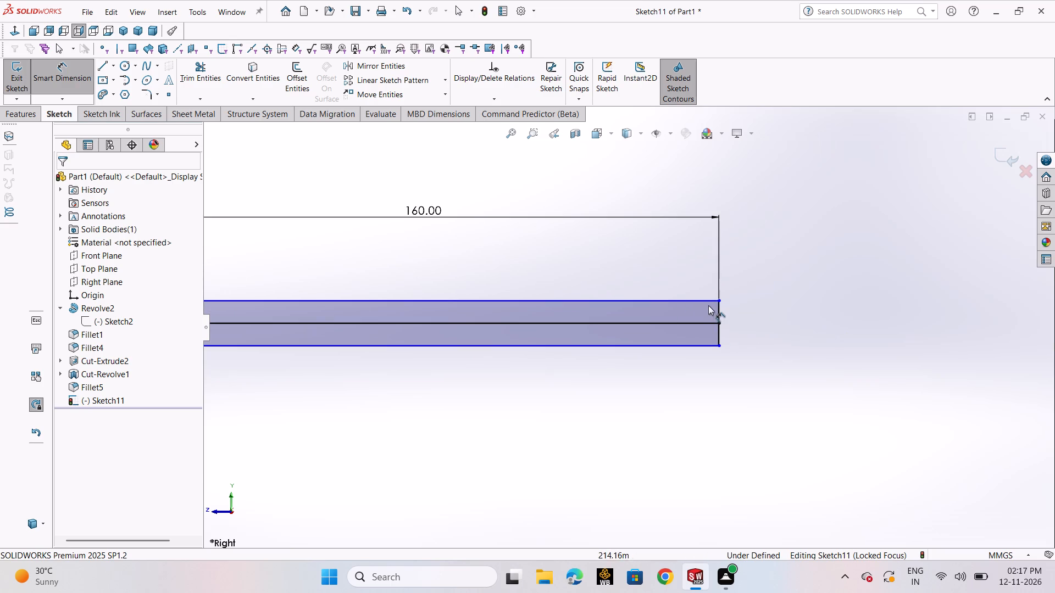
{"action": "left_click", "coordinate": [707, 301]}
{"action": "left_click", "coordinate": [709, 320]}
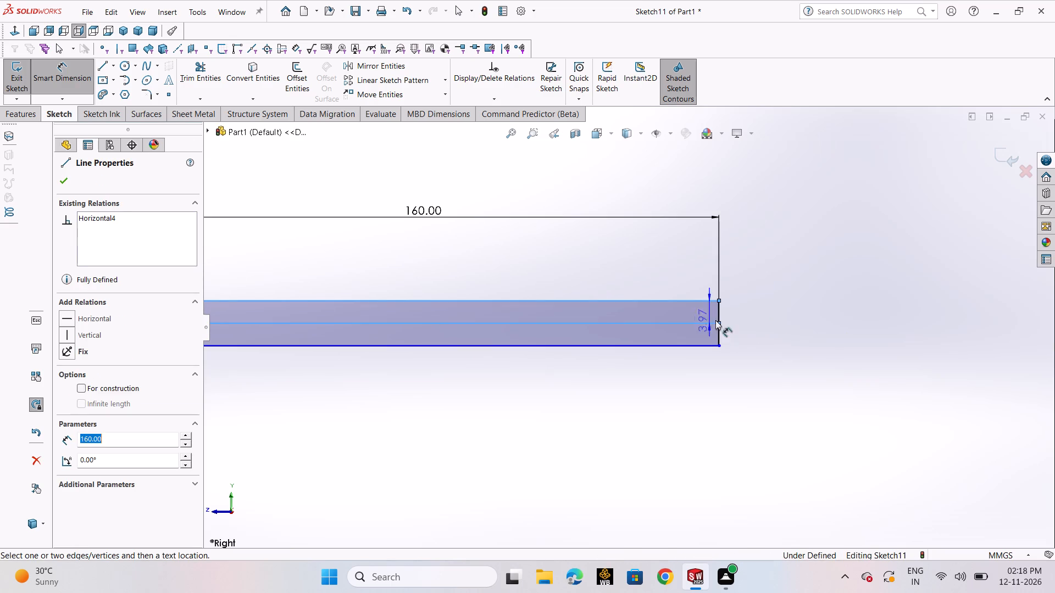
{"action": "left_click", "coordinate": [760, 301]}
{"action": "type", "text": "2.5"}
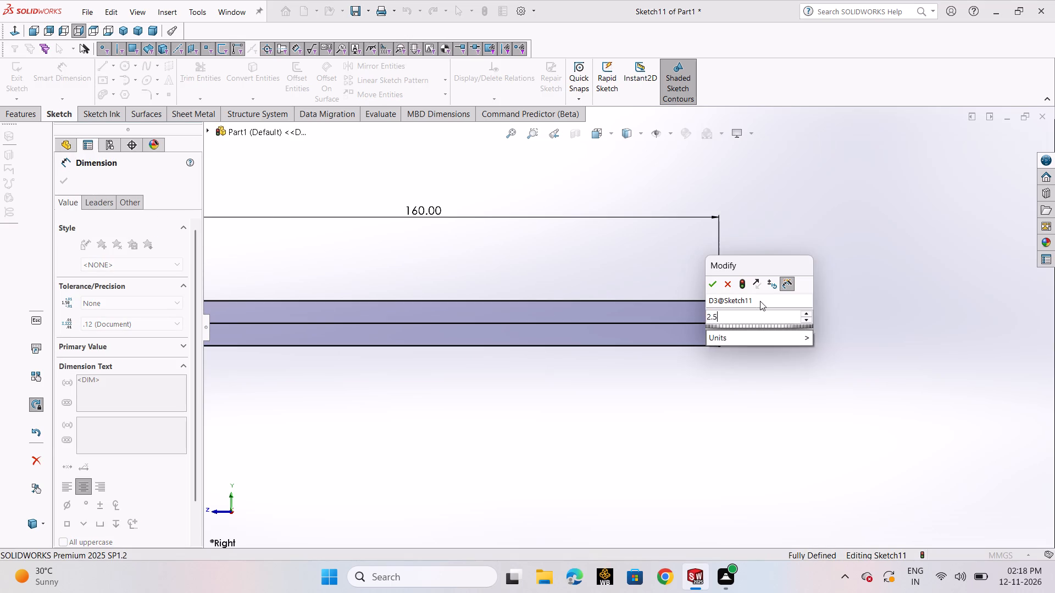
{"action": "key", "text": "Return"}
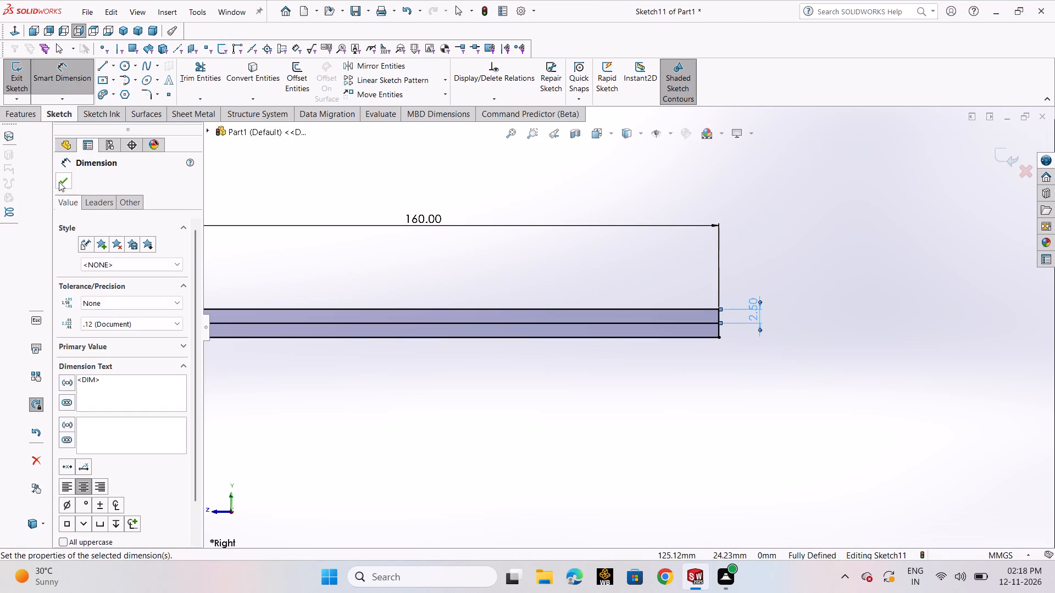
{"action": "left_click", "coordinate": [59, 182]}
{"action": "scroll", "coordinate": [484, 303], "scroll_direction": "up", "scroll_amount": 2}
{"action": "scroll", "coordinate": [581, 293], "scroll_direction": "up", "scroll_amount": 6}
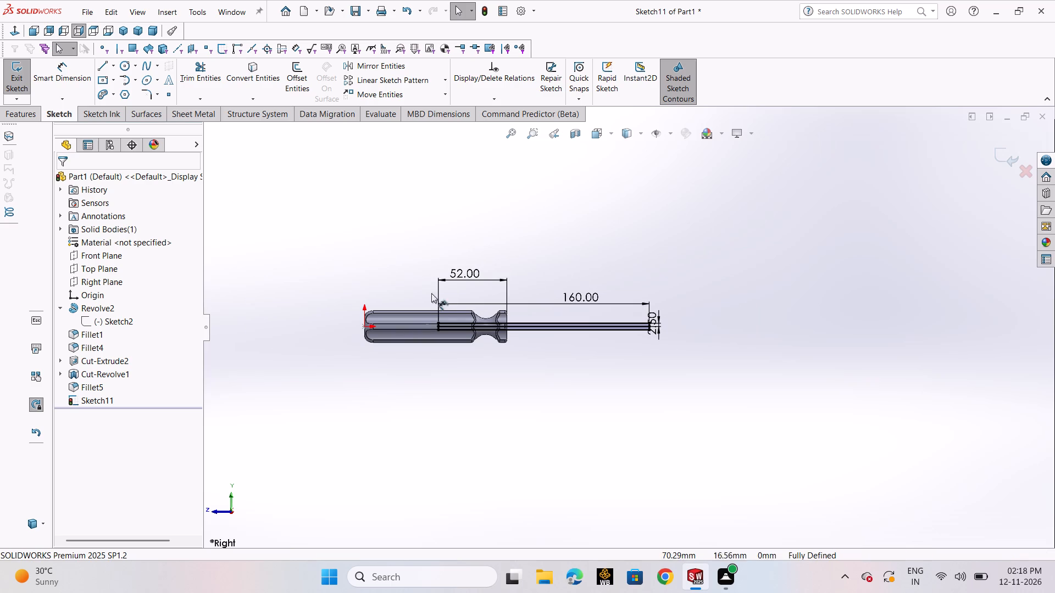
Trim away the rectangle's lower half at both short edges, keeping the 2.5 mm high profile above the middle line.
{"action": "left_click", "coordinate": [198, 76]}
{"action": "scroll", "coordinate": [658, 360], "scroll_direction": "down", "scroll_amount": 6}
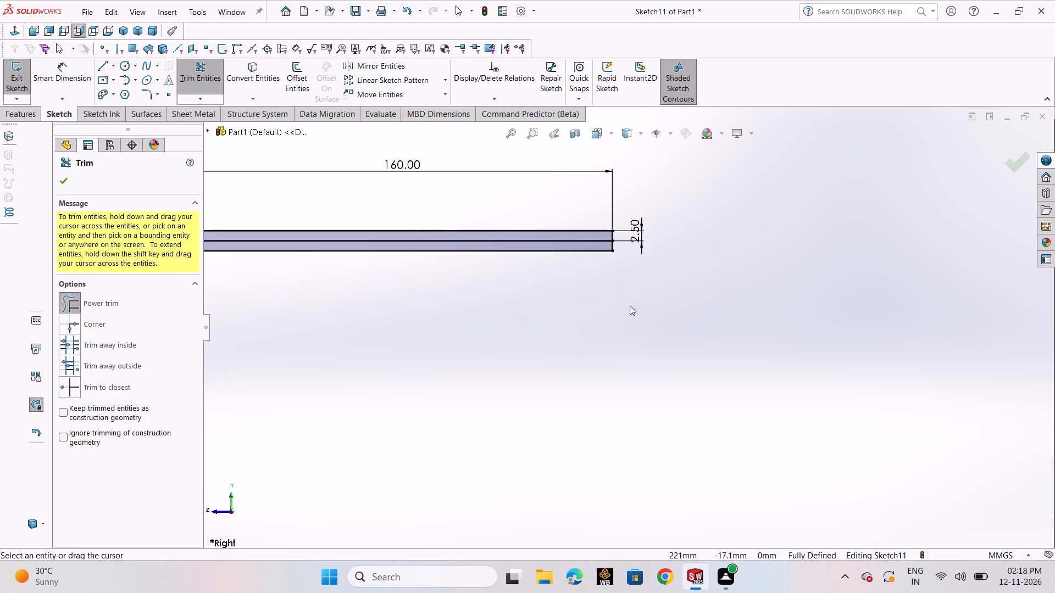
{"action": "scroll", "coordinate": [624, 286], "scroll_direction": "down", "scroll_amount": 3}
{"action": "left_click_drag", "start_coordinate": [596, 241], "coordinate": [609, 232]}
{"action": "scroll", "coordinate": [533, 275], "scroll_direction": "up", "scroll_amount": 2}
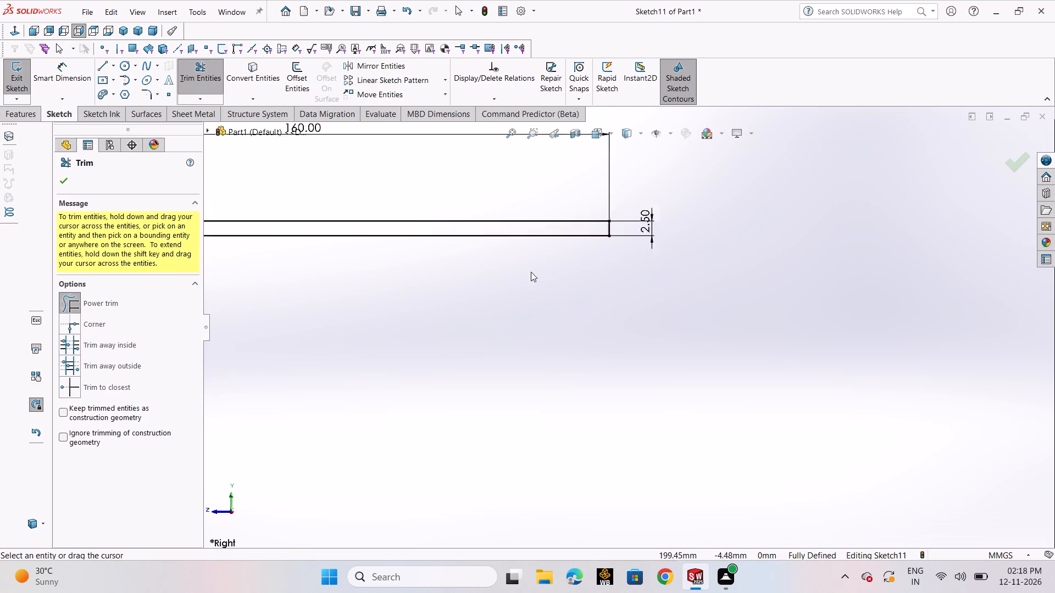
{"action": "scroll", "coordinate": [531, 272], "scroll_direction": "up", "scroll_amount": 7}
{"action": "scroll", "coordinate": [440, 317], "scroll_direction": "down", "scroll_amount": 5}
{"action": "scroll", "coordinate": [487, 295], "scroll_direction": "down", "scroll_amount": 5}
{"action": "left_click_drag", "start_coordinate": [408, 332], "coordinate": [368, 314]}
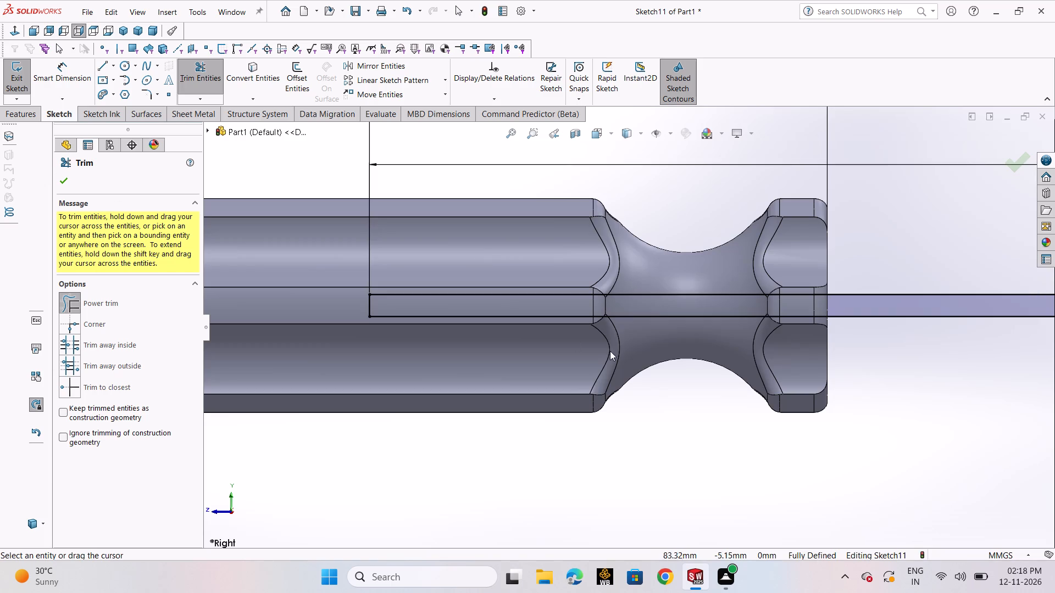
{"action": "scroll", "coordinate": [612, 351], "scroll_direction": "up", "scroll_amount": 6}
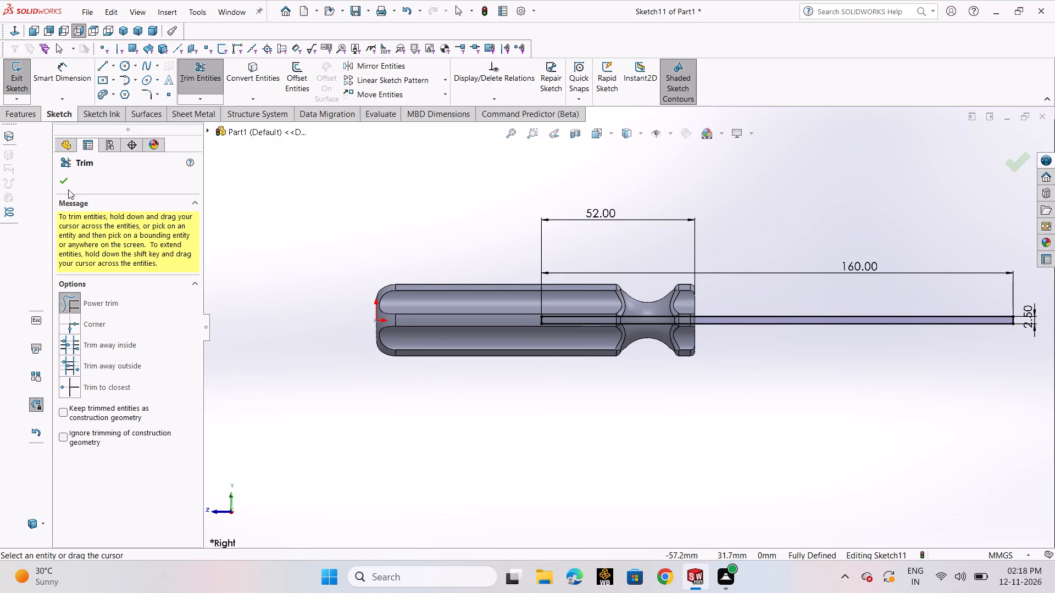
{"action": "left_click", "coordinate": [57, 185]}
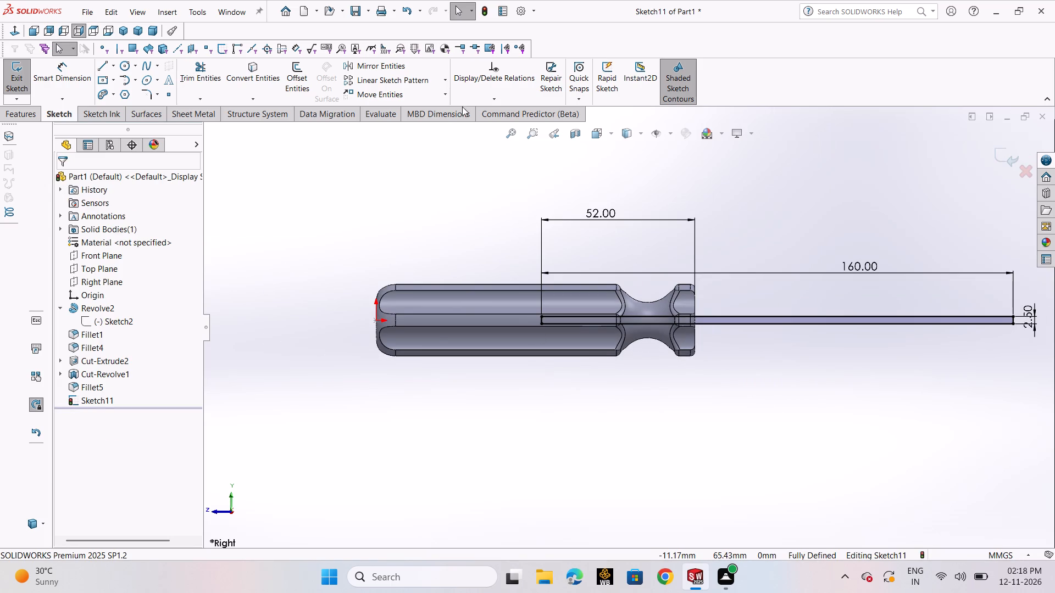
Add a horizontal relation between the origin and the profile's lower corner inside the handle.
{"action": "left_click", "coordinate": [469, 102]}
{"action": "left_click", "coordinate": [478, 123]}
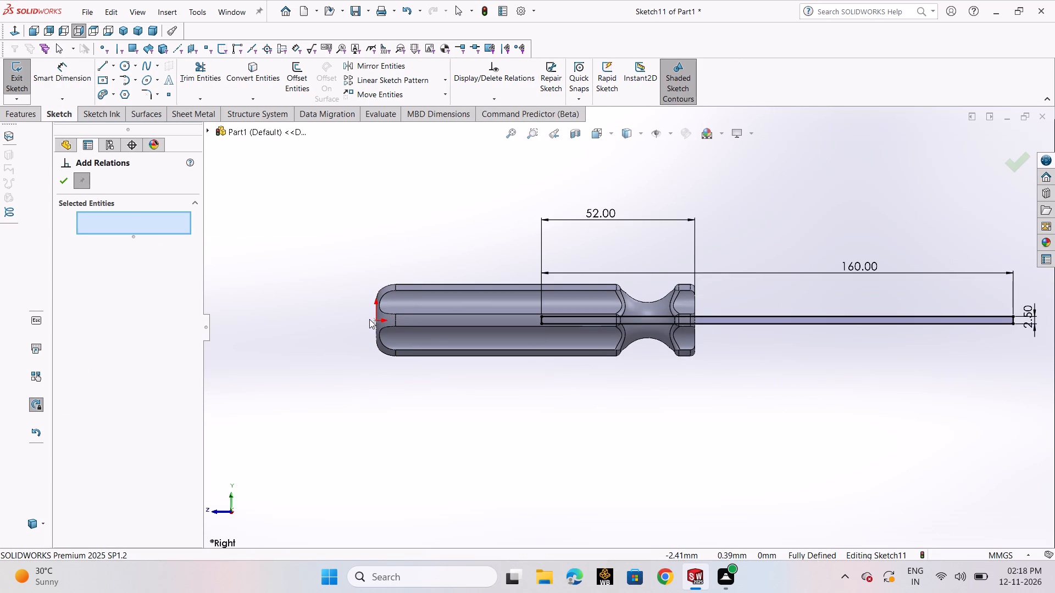
{"action": "left_click", "coordinate": [375, 318]}
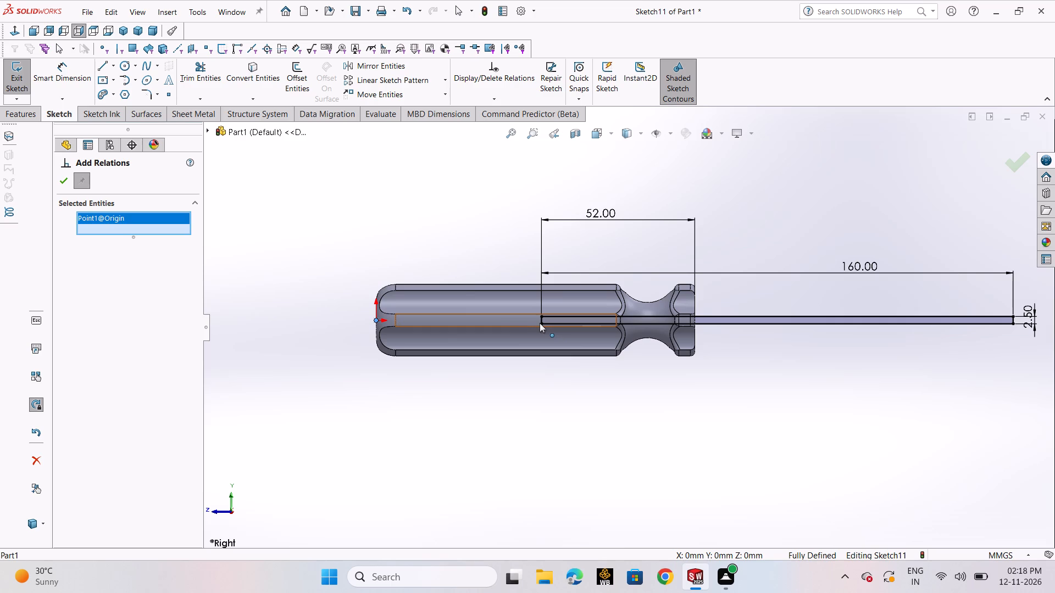
{"action": "left_click", "coordinate": [540, 323]}
{"action": "left_click", "coordinate": [105, 383]}
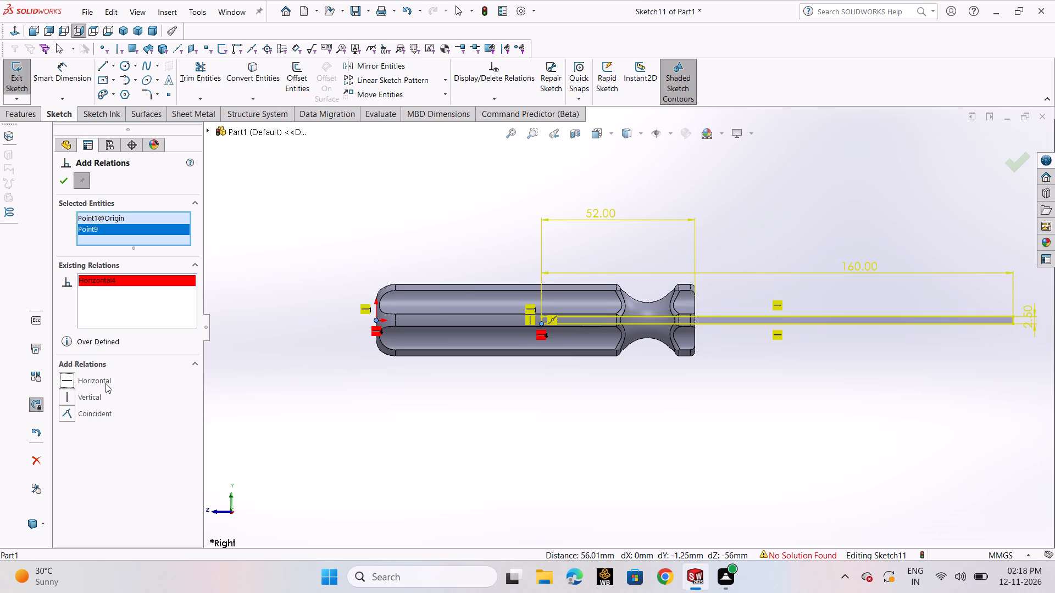
{"action": "left_click", "coordinate": [59, 183]}
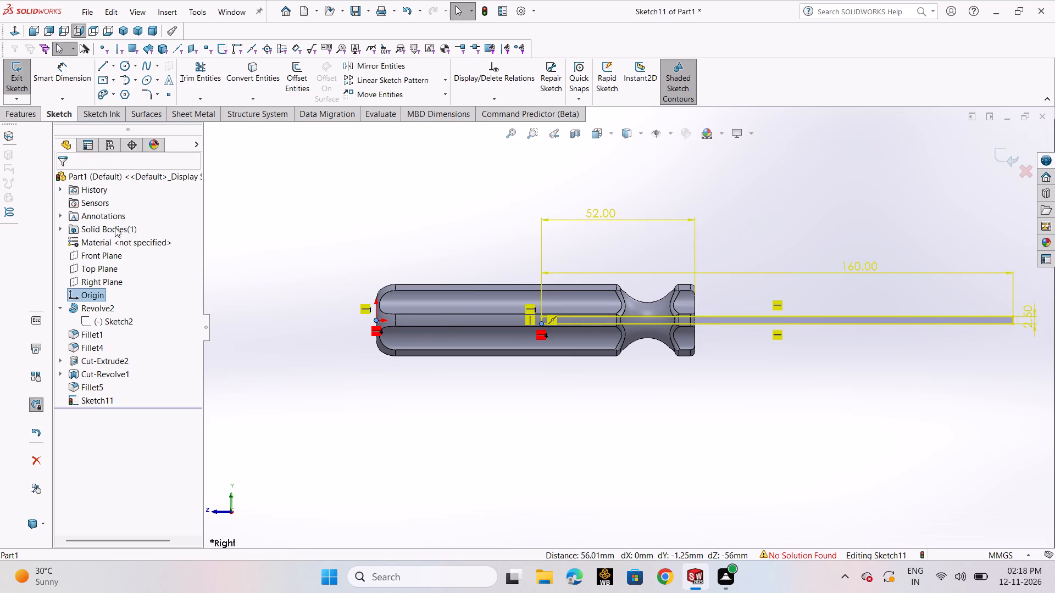
Delete the conflicting horizontal relation beside the profile's short edge inside the handle.
{"action": "scroll", "coordinate": [549, 313], "scroll_direction": "down", "scroll_amount": 3}
{"action": "left_click", "coordinate": [536, 320]}
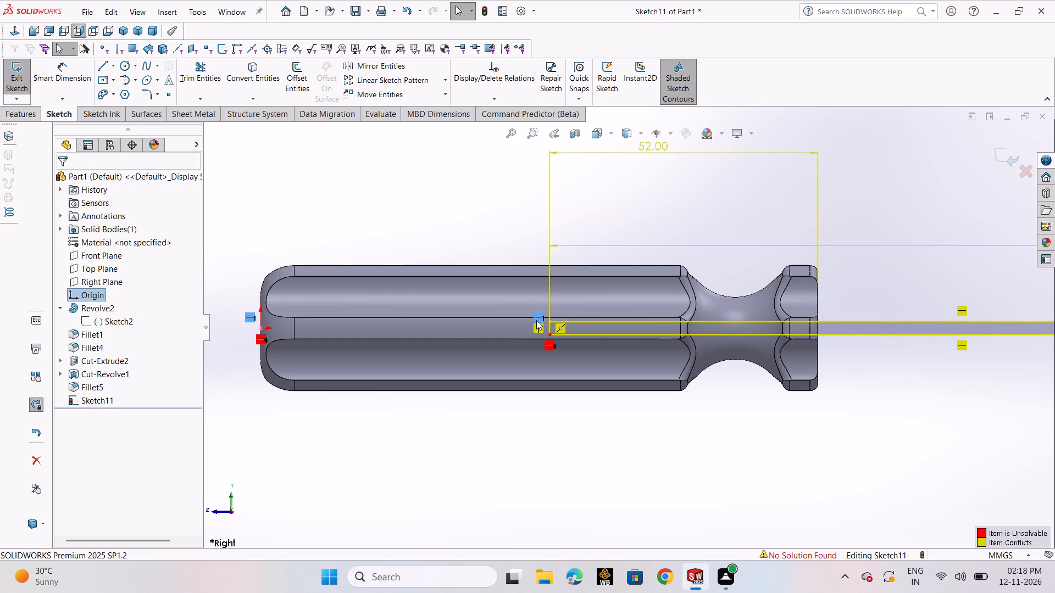
{"action": "key", "text": "Delete"}
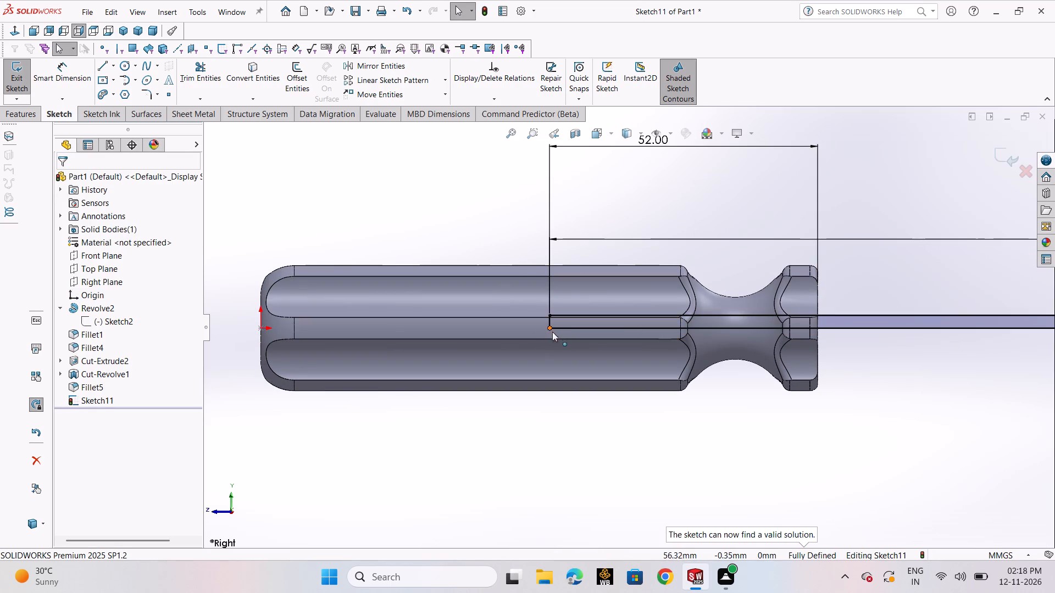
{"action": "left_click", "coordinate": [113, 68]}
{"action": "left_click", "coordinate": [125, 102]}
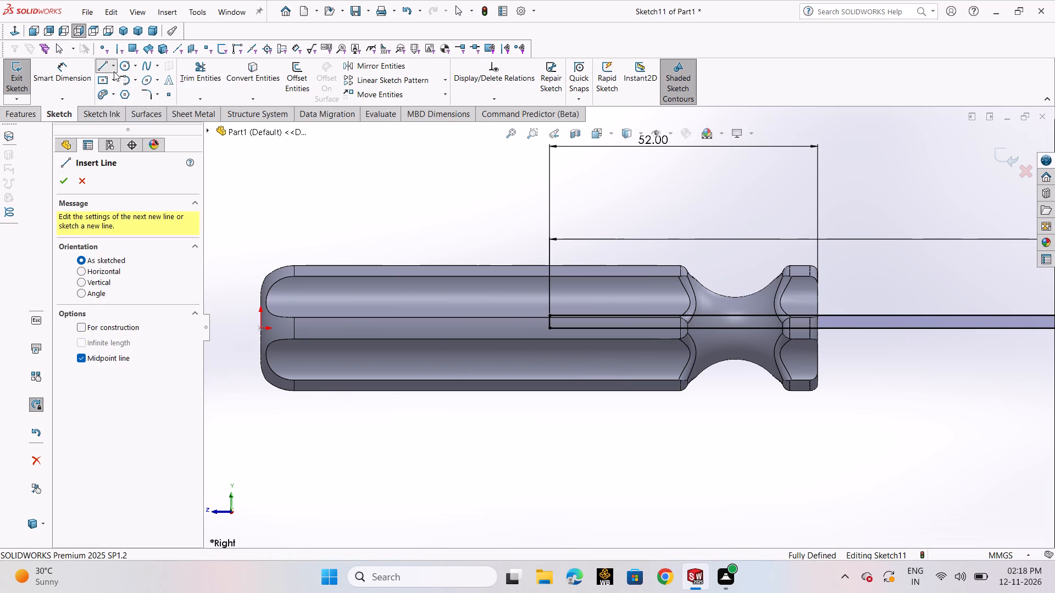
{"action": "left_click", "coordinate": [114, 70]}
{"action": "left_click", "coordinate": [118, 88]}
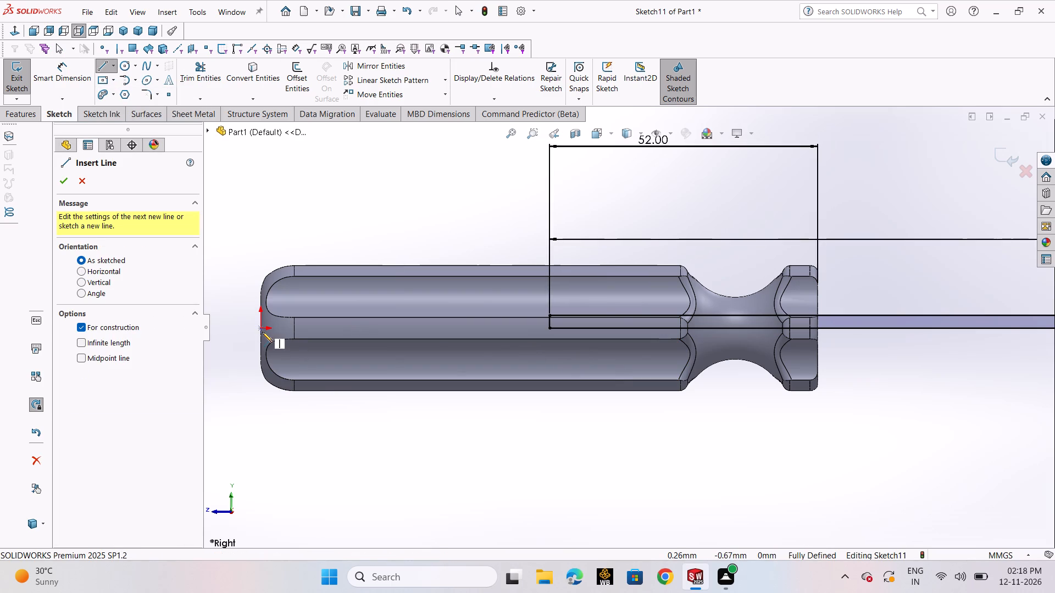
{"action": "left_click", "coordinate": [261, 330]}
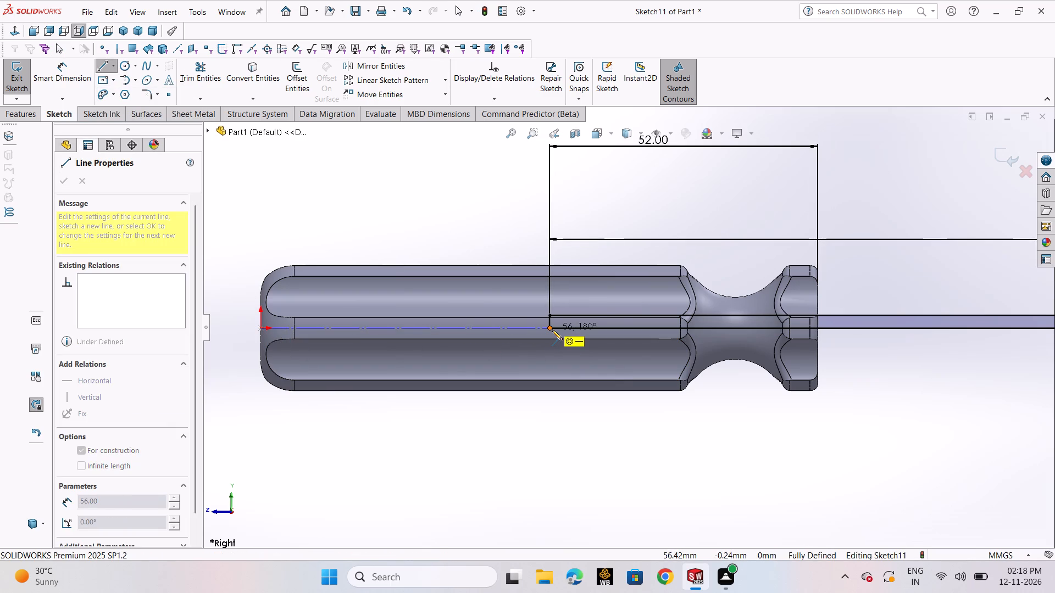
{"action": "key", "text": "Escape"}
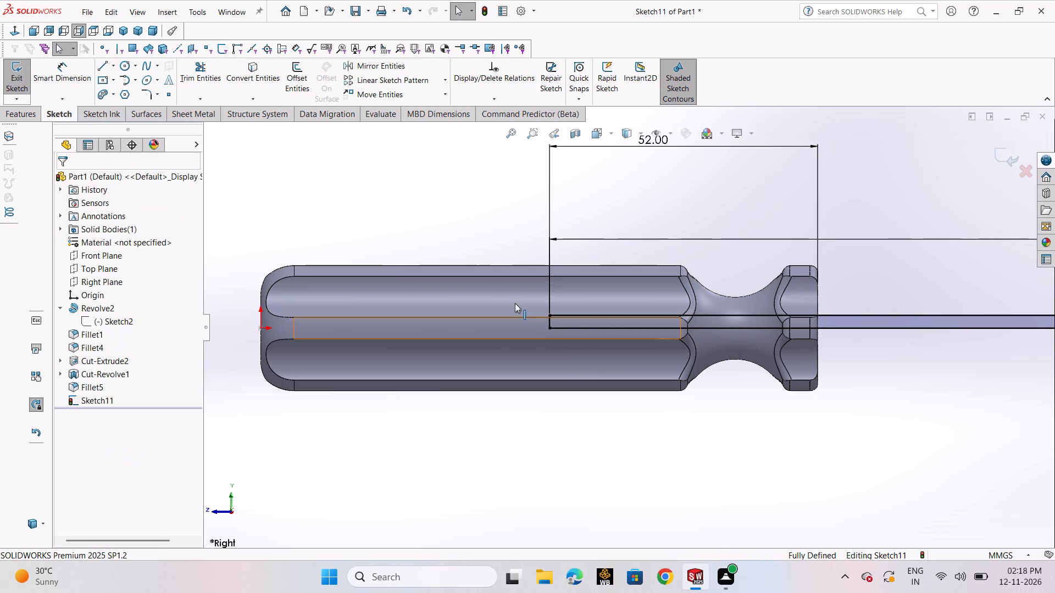
Exit the sketch and revolve the shaft profile 360° about its lower long edge, merged with the handle.
{"action": "left_click", "coordinate": [14, 71]}
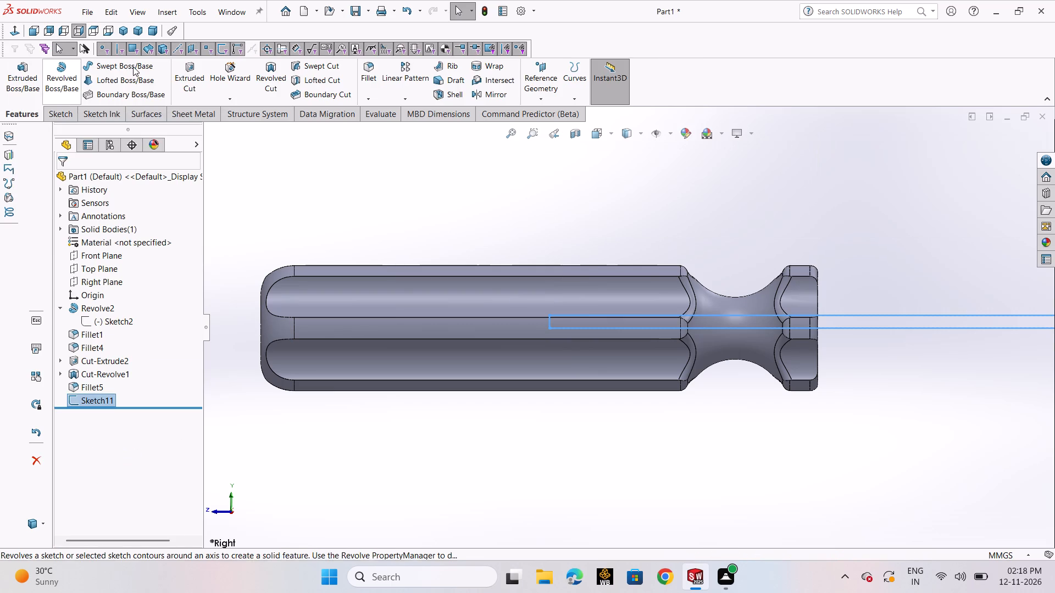
{"action": "left_click", "coordinate": [62, 71]}
{"action": "scroll", "coordinate": [785, 251], "scroll_direction": "up", "scroll_amount": 2}
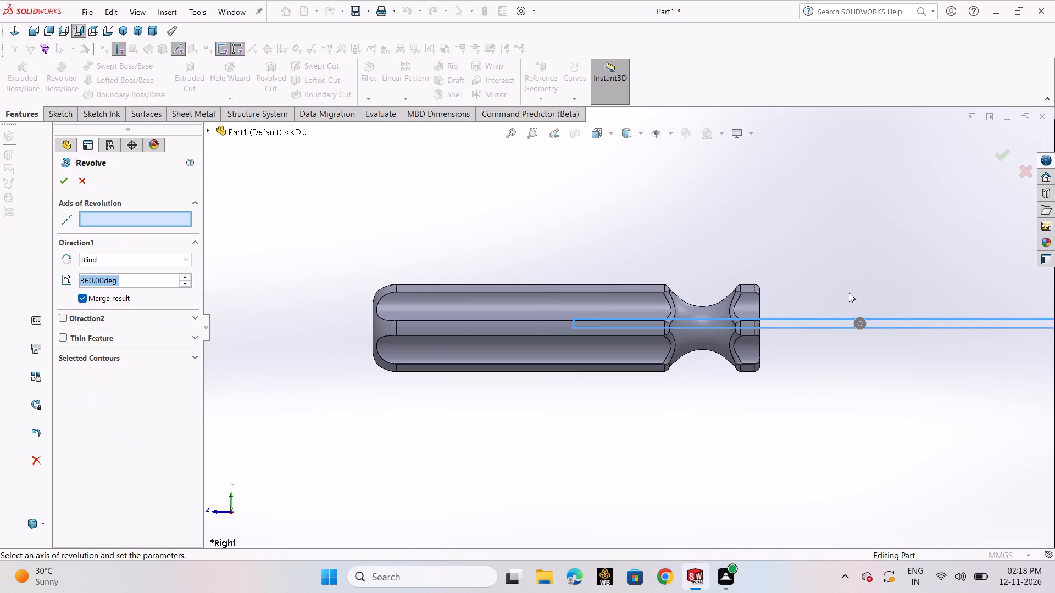
{"action": "left_click", "coordinate": [882, 326]}
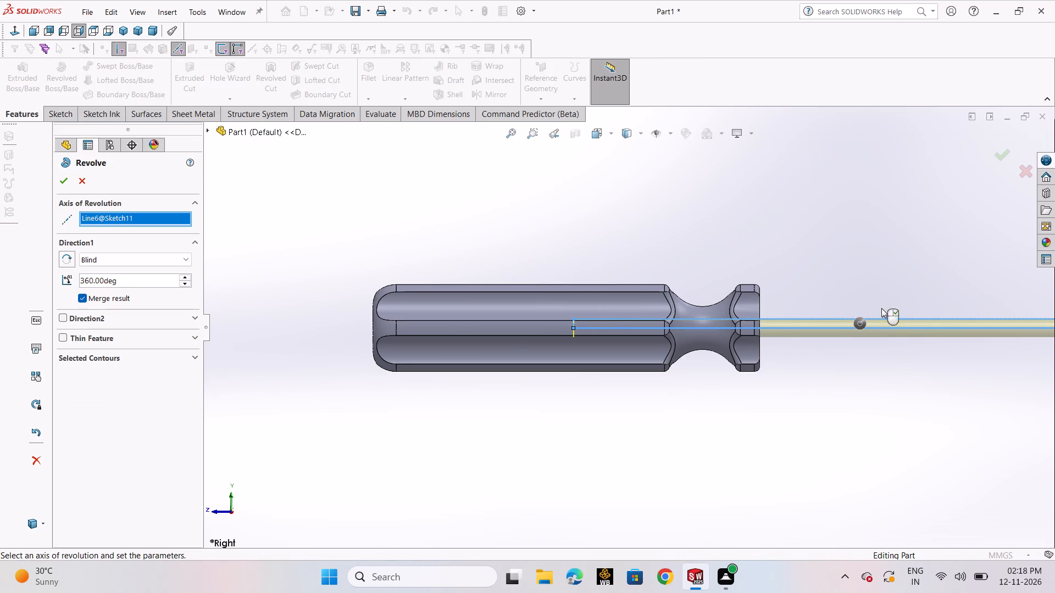
{"action": "middle_click_drag", "start_coordinate": [880, 287], "coordinate": [782, 287]}
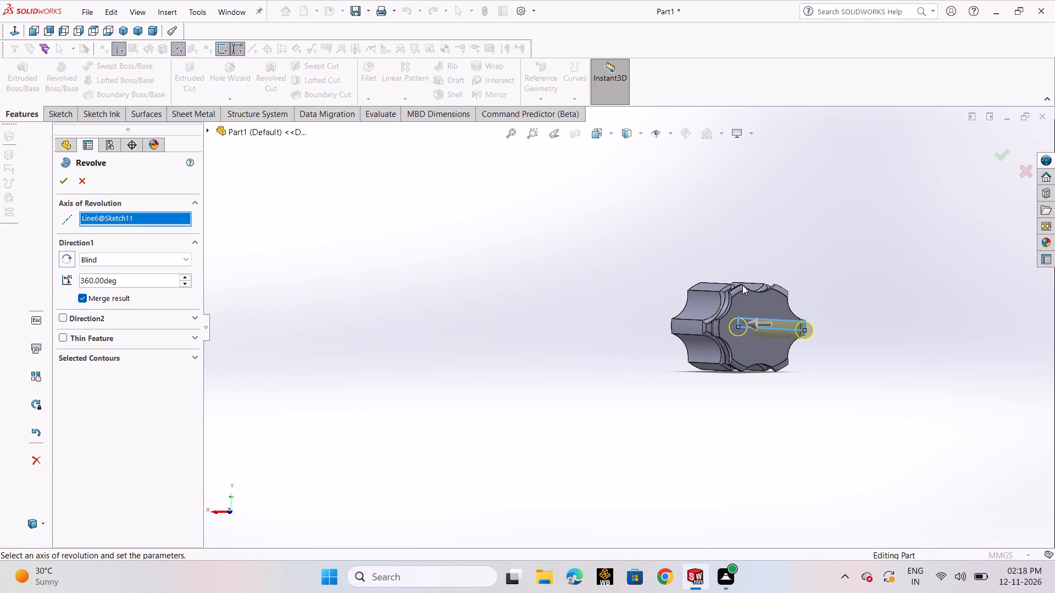
{"action": "left_click", "coordinate": [67, 180]}
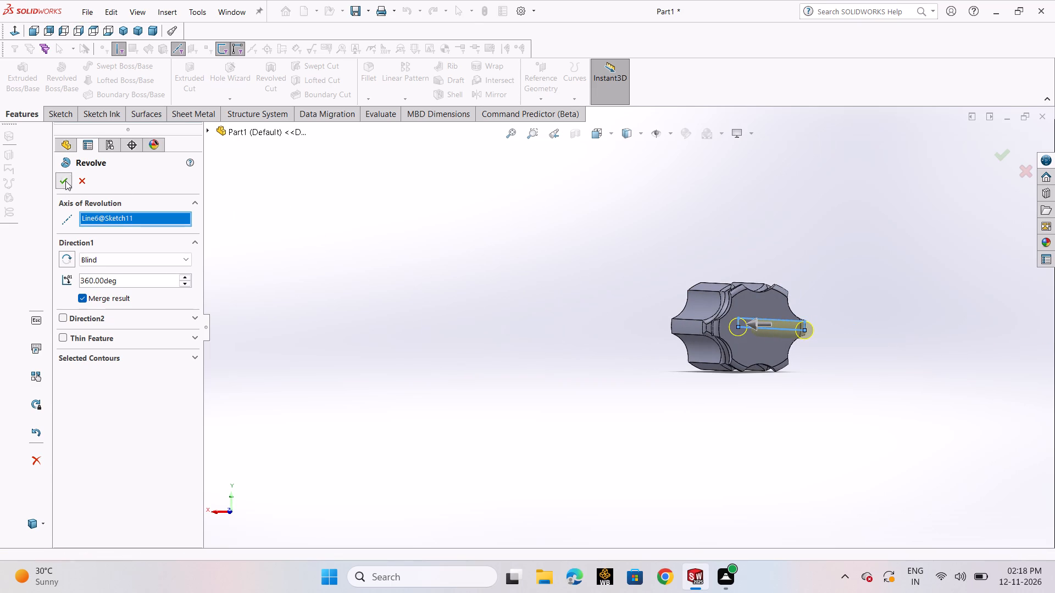
{"action": "left_click", "coordinate": [373, 350]}
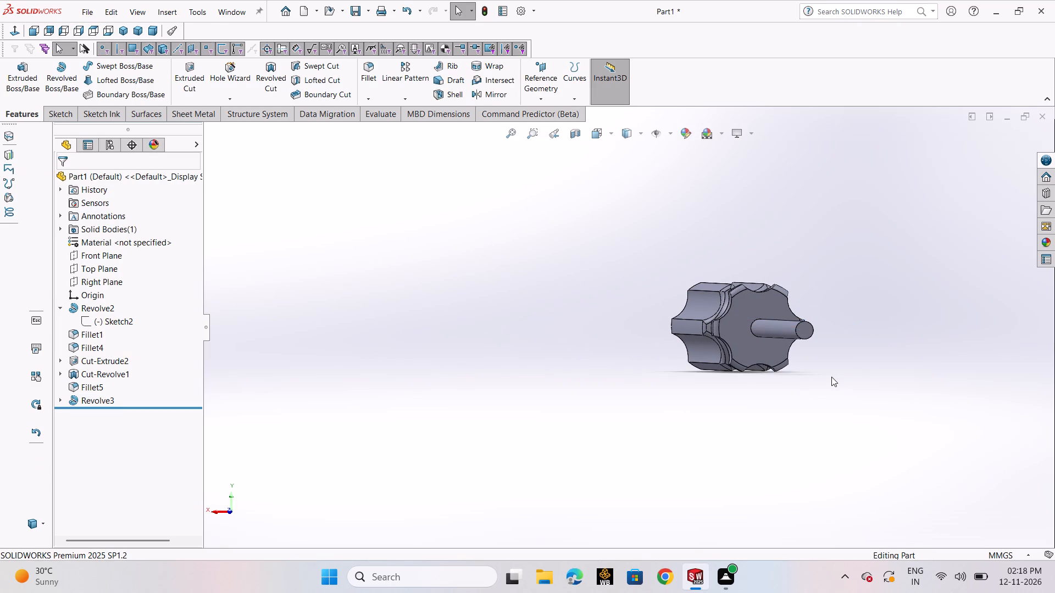
Sketch an upright center rectangle about 1.2 mm wide on the shaft's end face, centred on the origin and extending past the circular edge.
{"action": "left_click", "coordinate": [806, 333]}
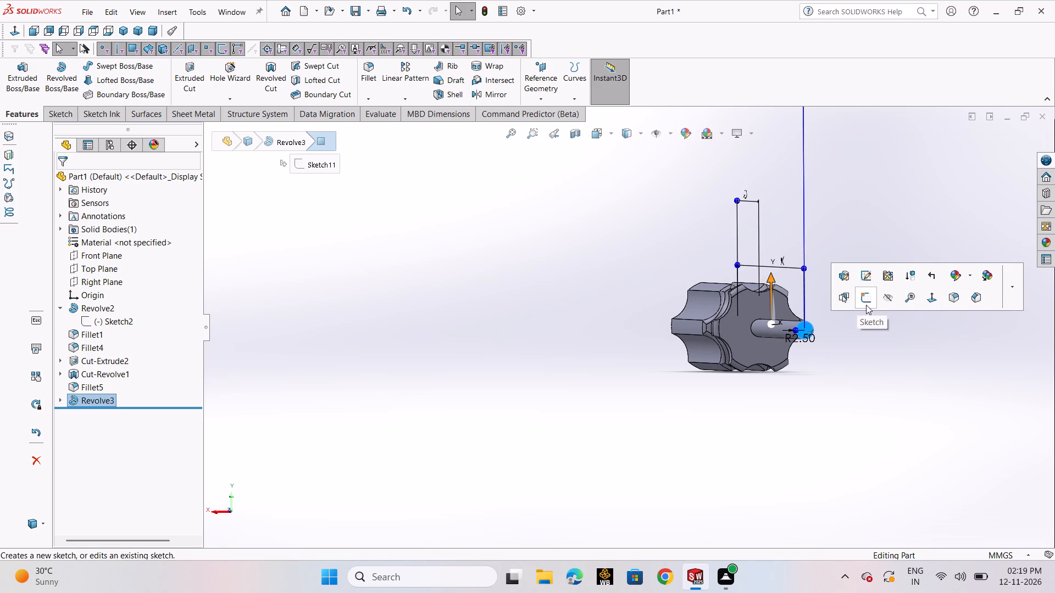
{"action": "left_click", "coordinate": [866, 305]}
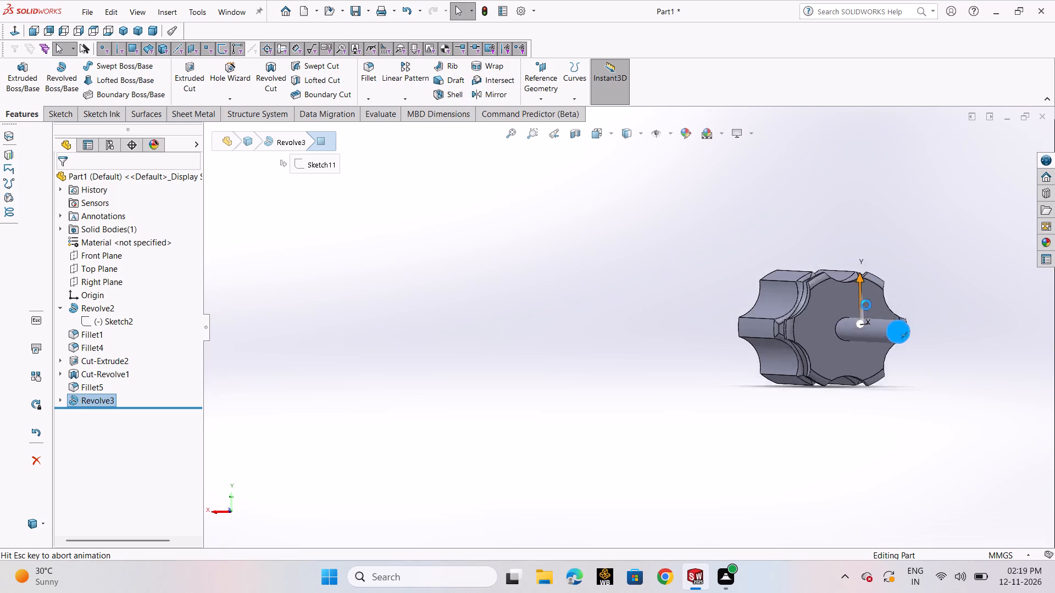
{"action": "scroll", "coordinate": [703, 340], "scroll_direction": "up", "scroll_amount": 1}
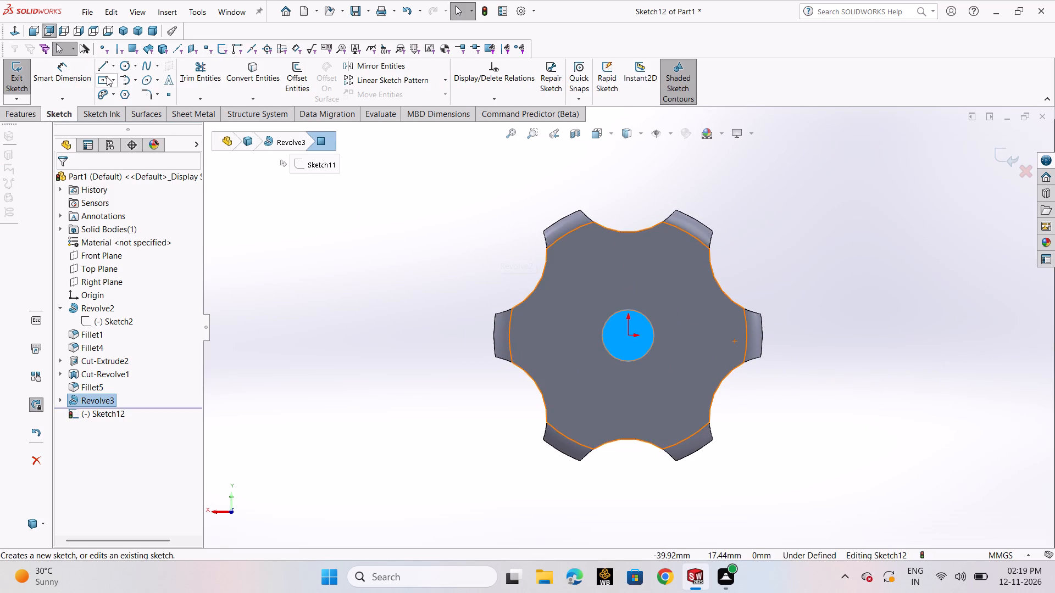
{"action": "left_click", "coordinate": [107, 76]}
{"action": "left_click", "coordinate": [116, 108]}
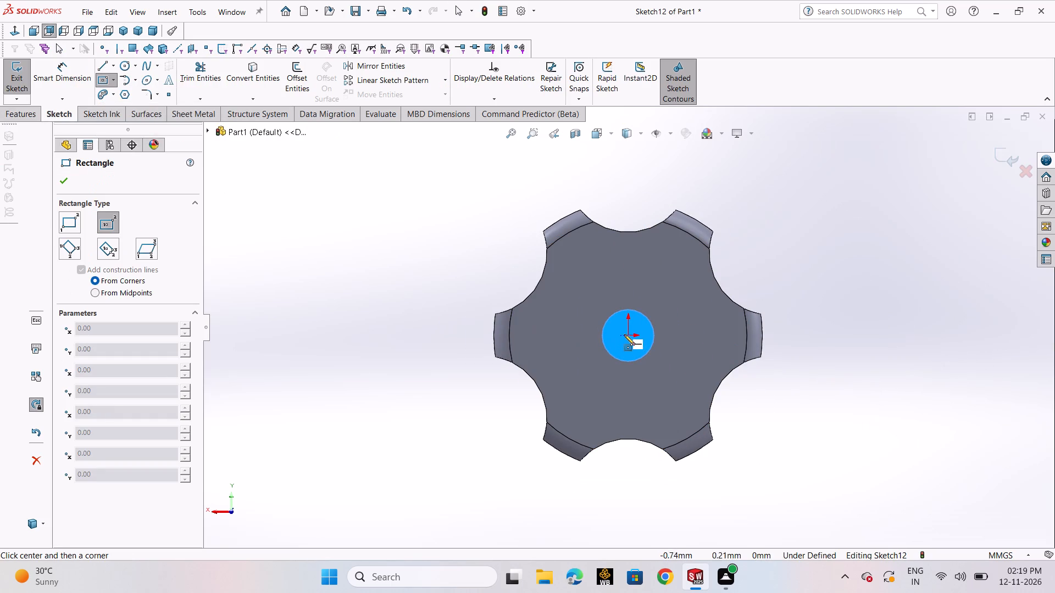
{"action": "left_click", "coordinate": [629, 335]}
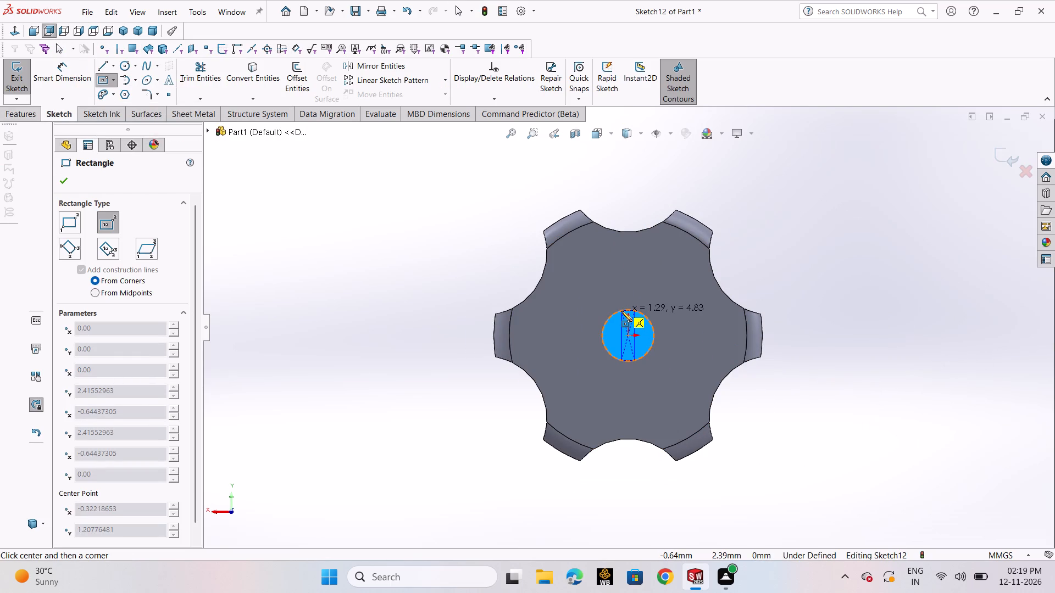
{"action": "left_click", "coordinate": [622, 304]}
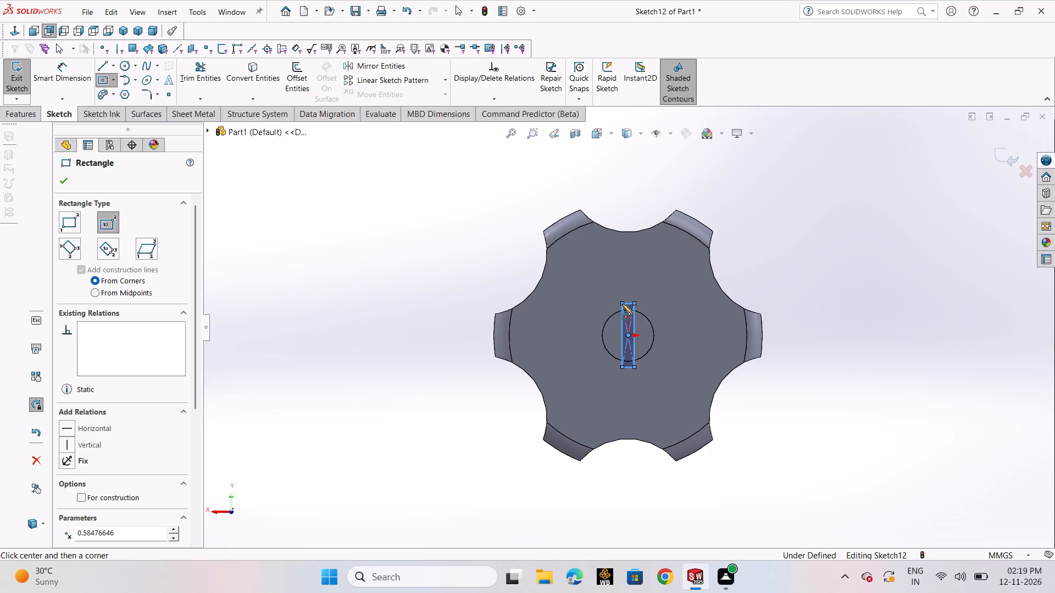
{"action": "right_click", "coordinate": [622, 304]}
{"action": "left_click", "coordinate": [636, 308]}
Dimension the rectangle's upper short edge as 2 mm.
{"action": "left_click", "coordinate": [75, 75]}
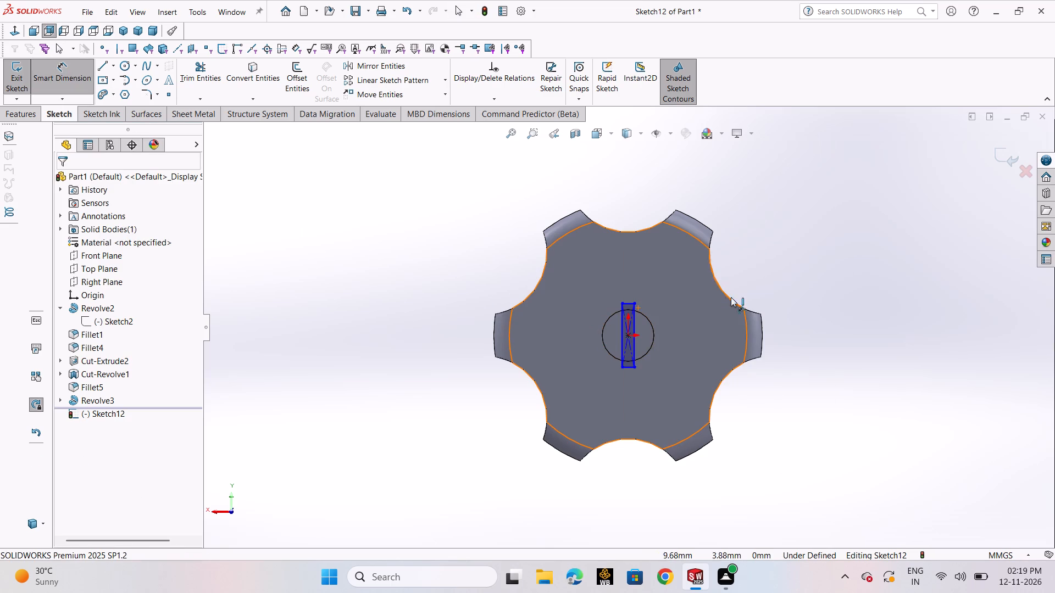
{"action": "left_click", "coordinate": [628, 303]}
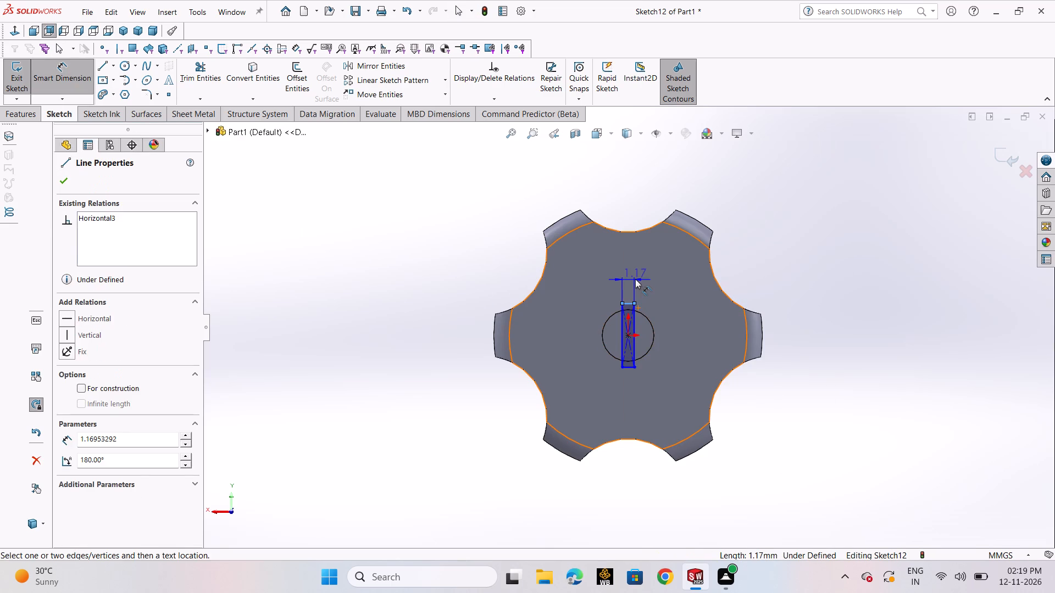
{"action": "left_click", "coordinate": [635, 279]}
{"action": "key", "text": "2"}
{"action": "key", "text": "Return"}
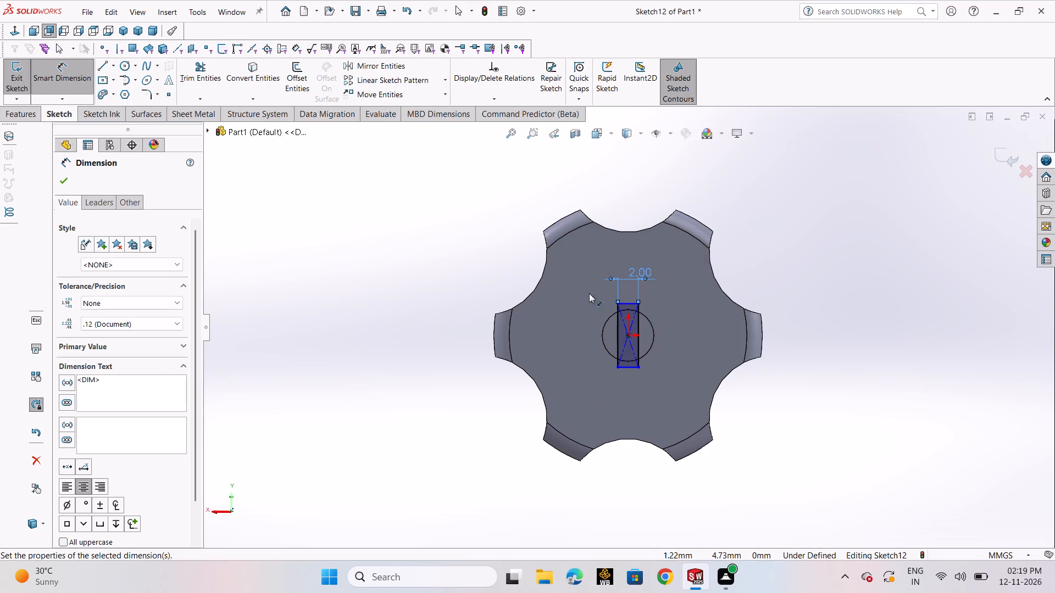
{"action": "left_click", "coordinate": [62, 184]}
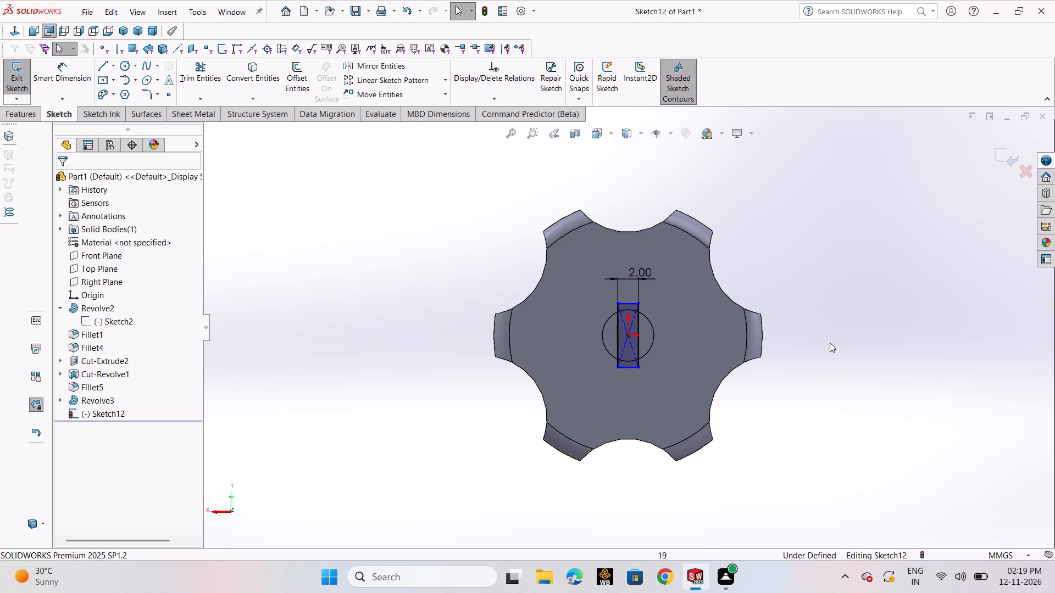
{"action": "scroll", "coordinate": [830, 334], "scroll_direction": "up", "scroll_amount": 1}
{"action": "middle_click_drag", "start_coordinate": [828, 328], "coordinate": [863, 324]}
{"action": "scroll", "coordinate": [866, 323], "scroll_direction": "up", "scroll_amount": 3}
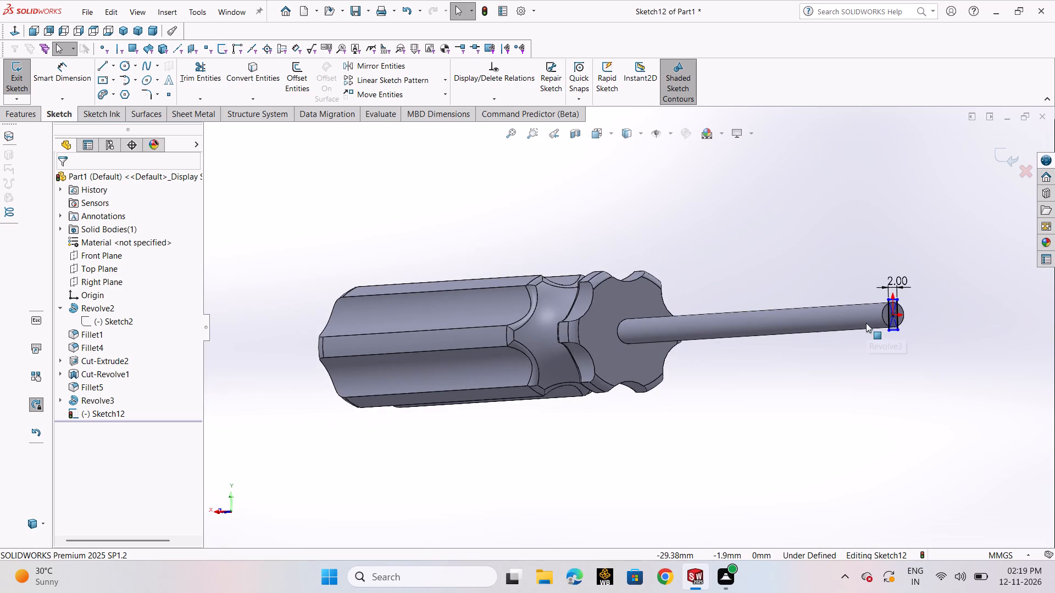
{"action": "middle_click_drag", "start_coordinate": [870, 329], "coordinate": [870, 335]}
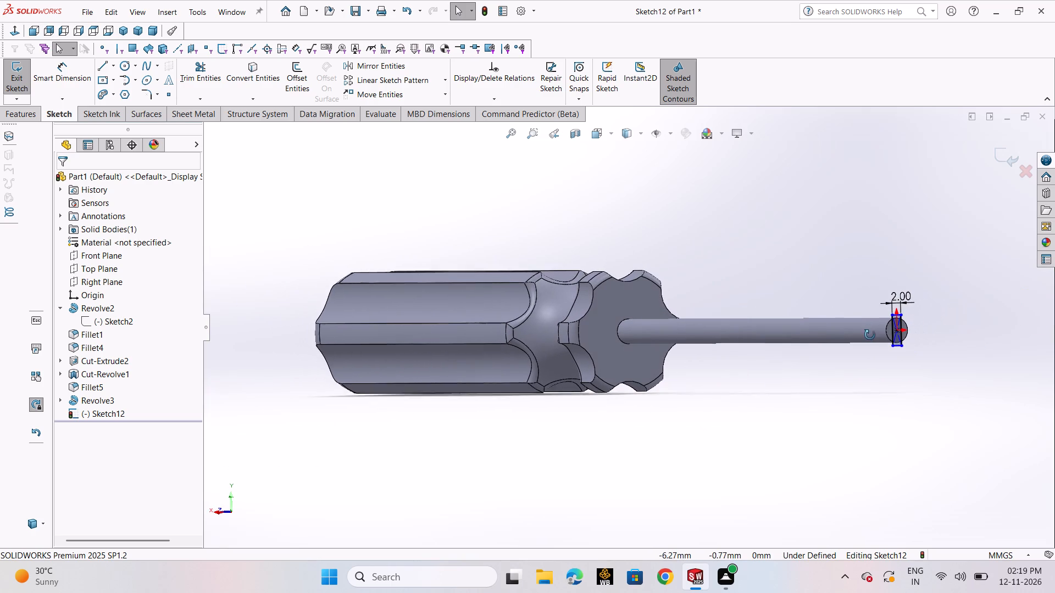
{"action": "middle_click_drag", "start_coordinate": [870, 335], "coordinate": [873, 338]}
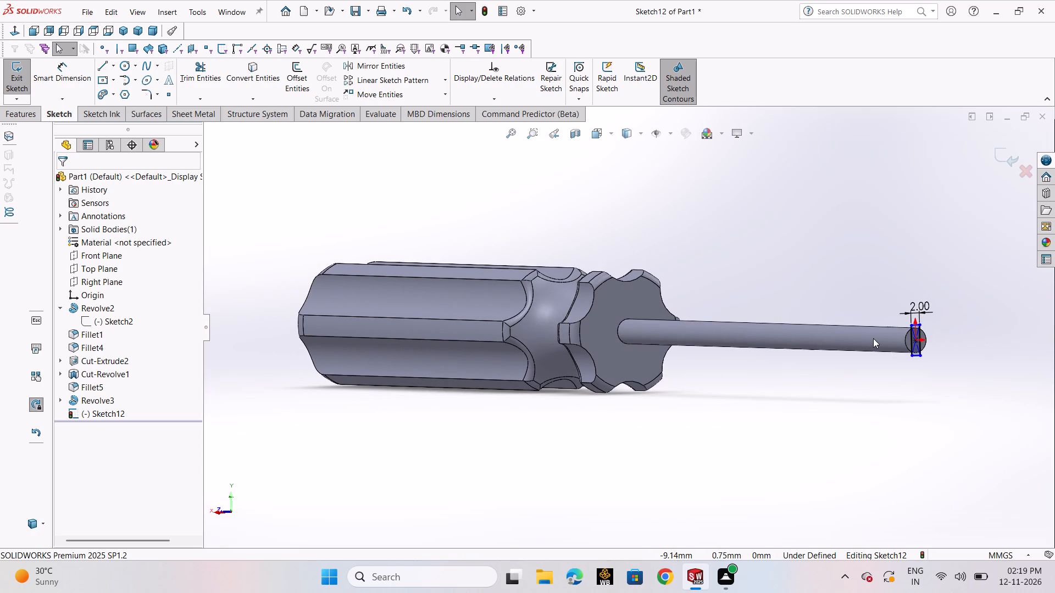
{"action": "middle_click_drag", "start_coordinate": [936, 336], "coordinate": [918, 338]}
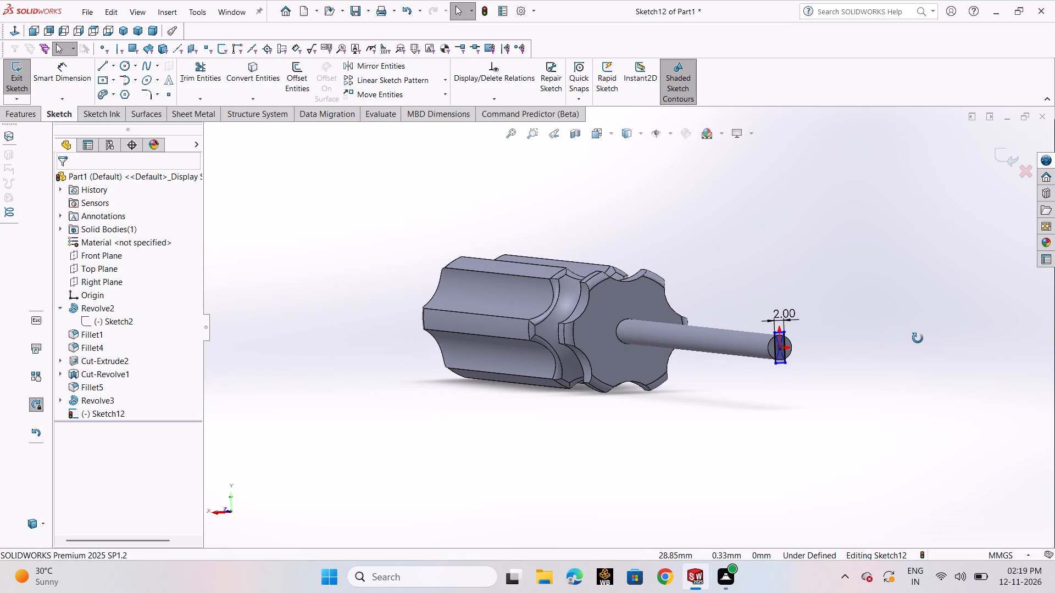
Undo the dimensioned rectangle on the shaft's end face and exit the empty sketch.
{"action": "middle_click_drag", "start_coordinate": [918, 338], "coordinate": [914, 341]}
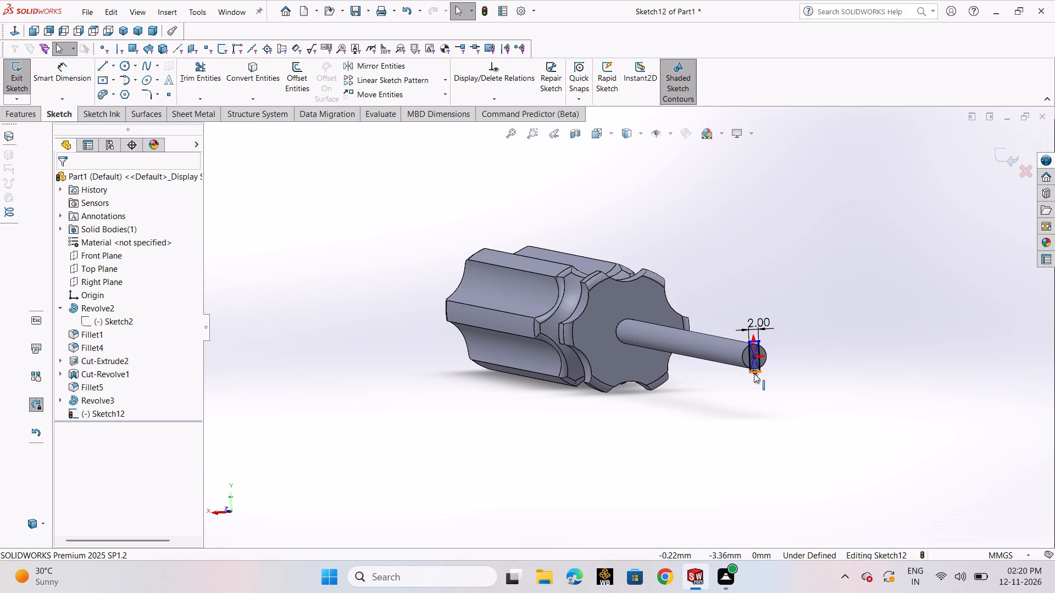
{"action": "key", "text": "ctrl+z"}
{"action": "key", "text": "ctrl+z"}
{"action": "key", "text": "ctrl+z"}
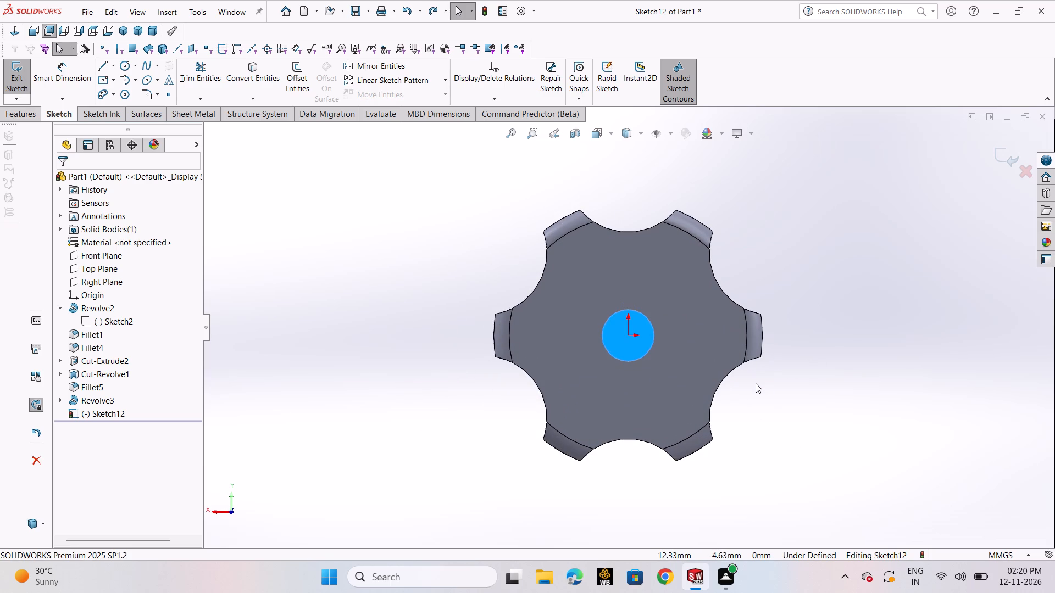
{"action": "left_click", "coordinate": [1009, 161]}
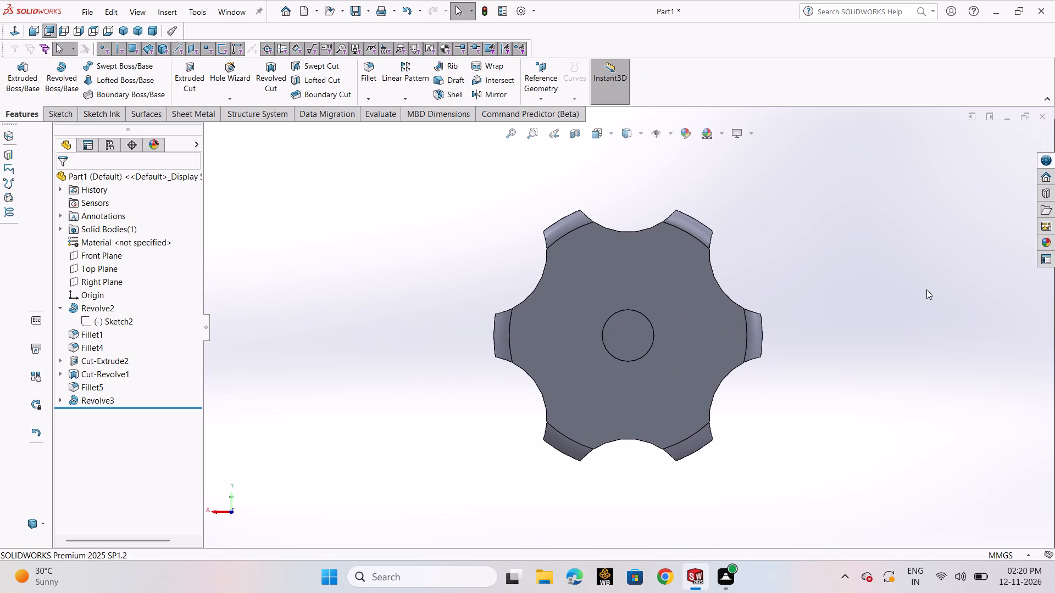
Start a new sketch on the Right Plane.
{"action": "scroll", "coordinate": [903, 327], "scroll_direction": "up", "scroll_amount": 1}
{"action": "middle_click_drag", "start_coordinate": [871, 345], "coordinate": [910, 344]}
{"action": "scroll", "coordinate": [919, 356], "scroll_direction": "down", "scroll_amount": 1}
{"action": "scroll", "coordinate": [919, 356], "scroll_direction": "up", "scroll_amount": 4}
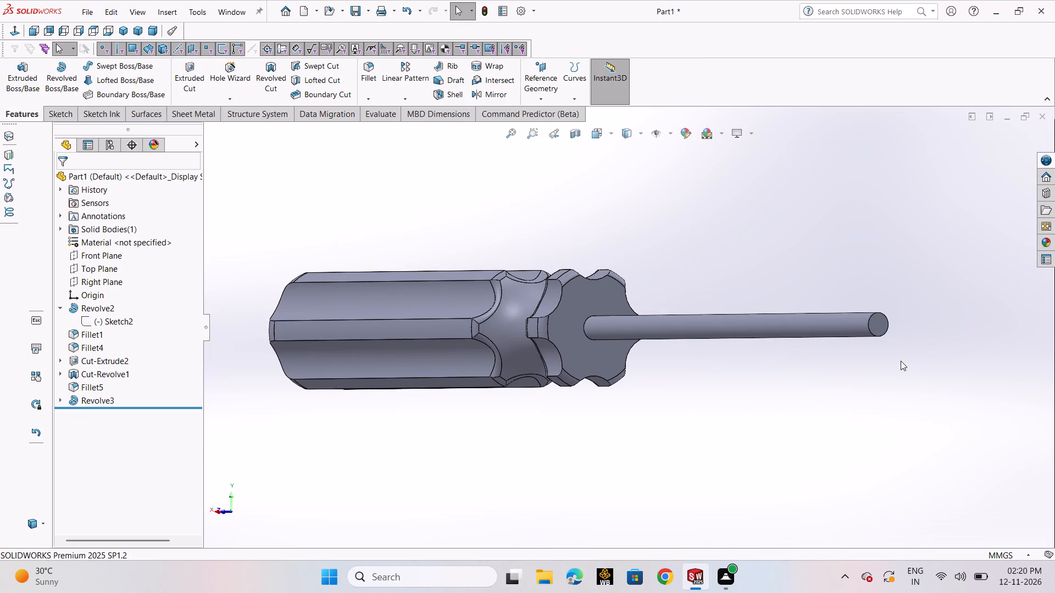
{"action": "left_click", "coordinate": [104, 281]}
{"action": "left_click", "coordinate": [114, 268]}
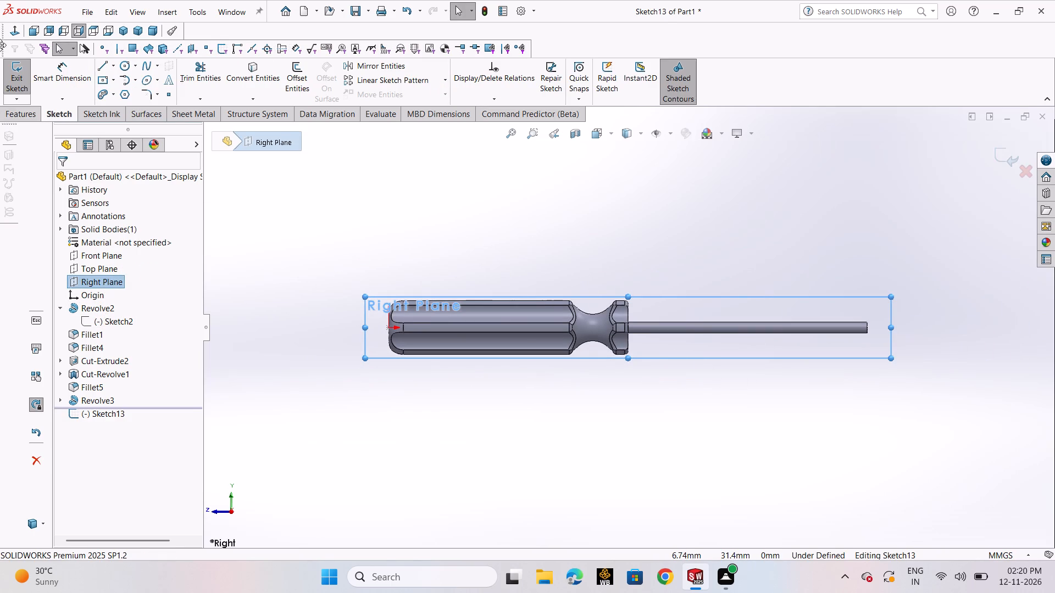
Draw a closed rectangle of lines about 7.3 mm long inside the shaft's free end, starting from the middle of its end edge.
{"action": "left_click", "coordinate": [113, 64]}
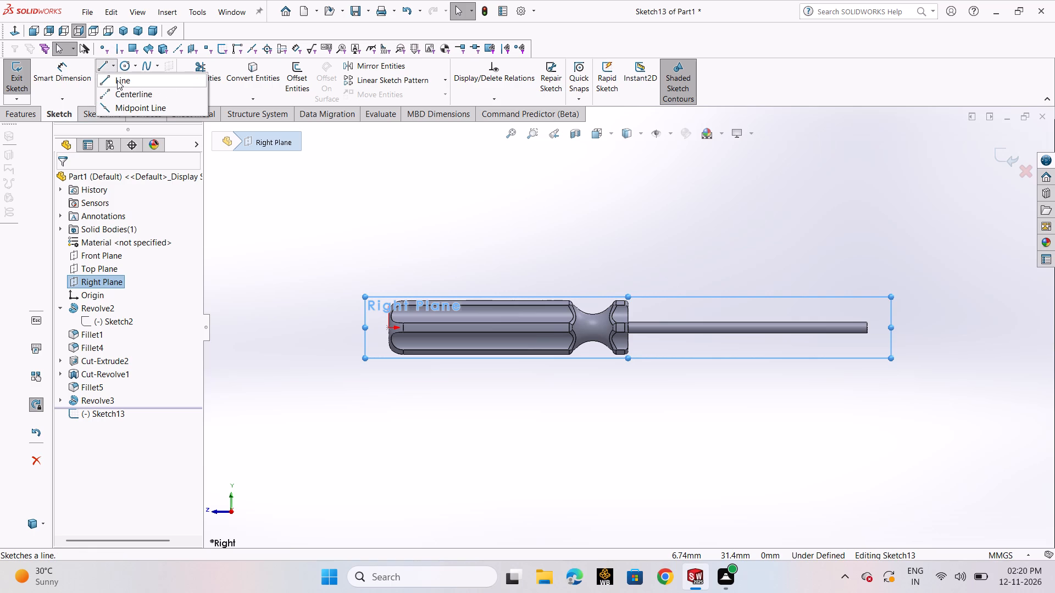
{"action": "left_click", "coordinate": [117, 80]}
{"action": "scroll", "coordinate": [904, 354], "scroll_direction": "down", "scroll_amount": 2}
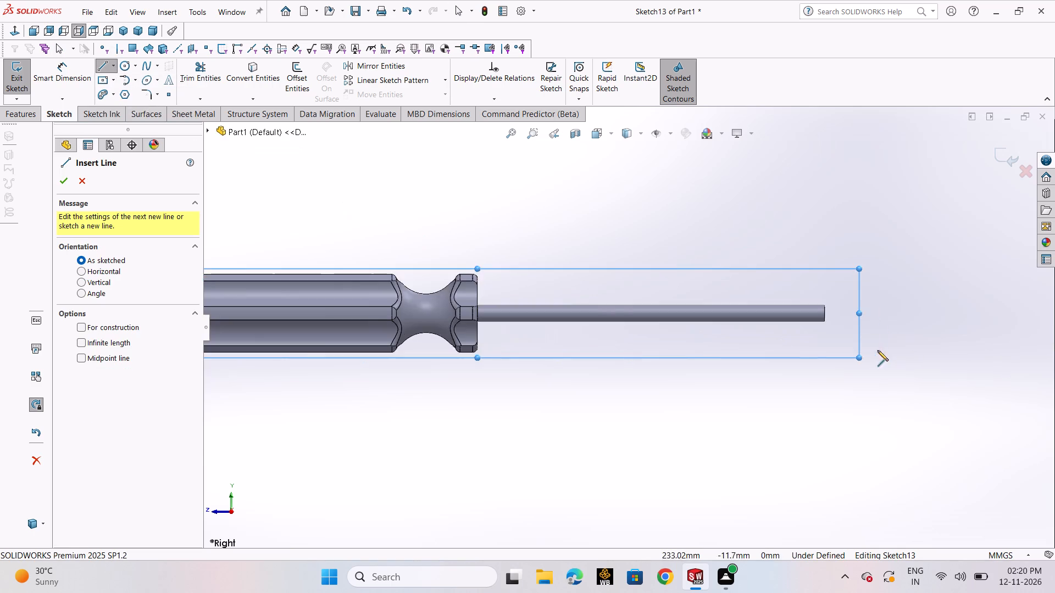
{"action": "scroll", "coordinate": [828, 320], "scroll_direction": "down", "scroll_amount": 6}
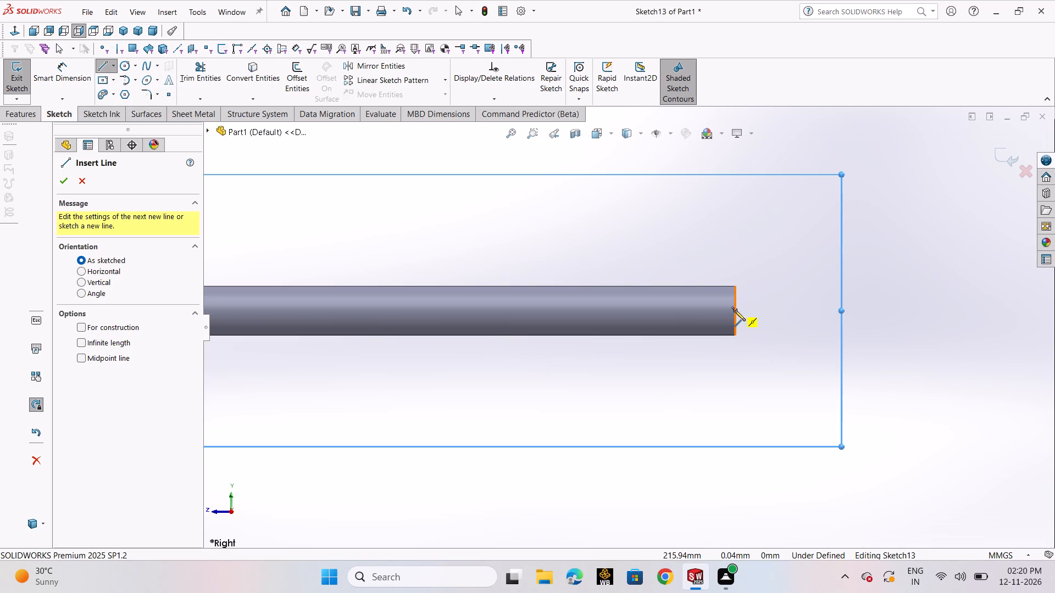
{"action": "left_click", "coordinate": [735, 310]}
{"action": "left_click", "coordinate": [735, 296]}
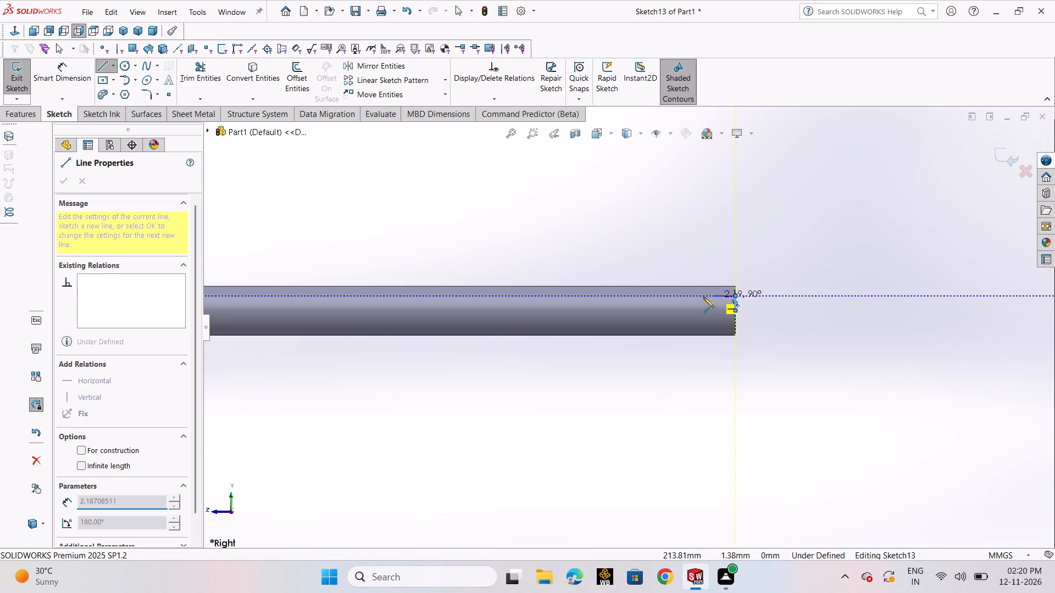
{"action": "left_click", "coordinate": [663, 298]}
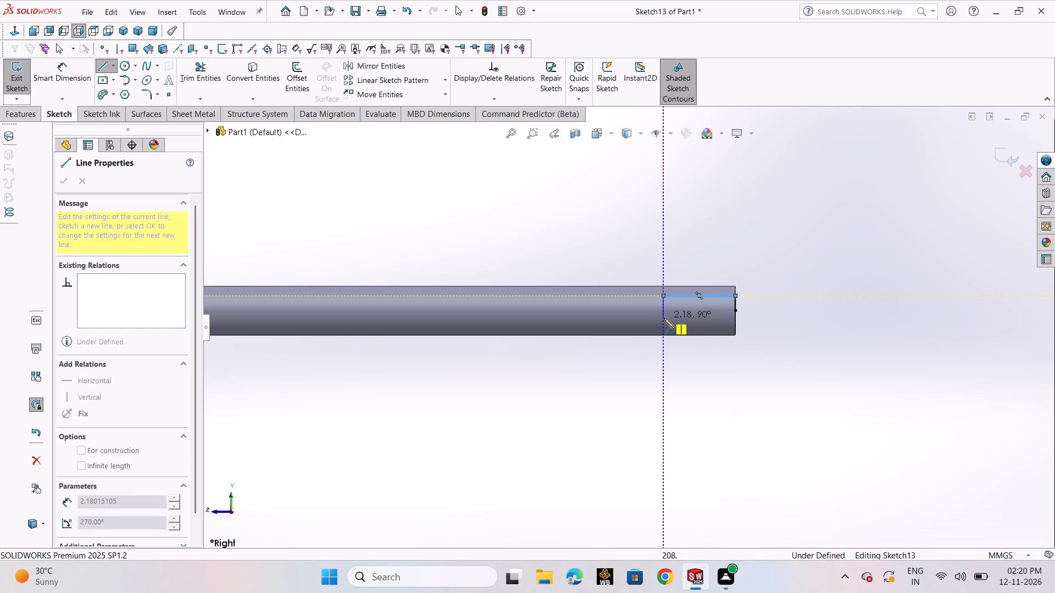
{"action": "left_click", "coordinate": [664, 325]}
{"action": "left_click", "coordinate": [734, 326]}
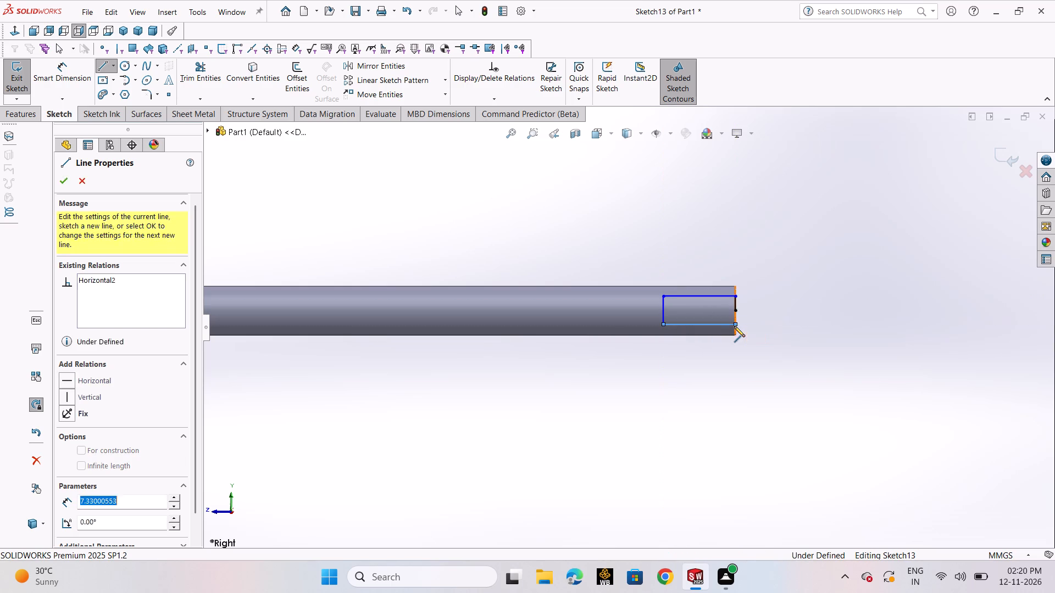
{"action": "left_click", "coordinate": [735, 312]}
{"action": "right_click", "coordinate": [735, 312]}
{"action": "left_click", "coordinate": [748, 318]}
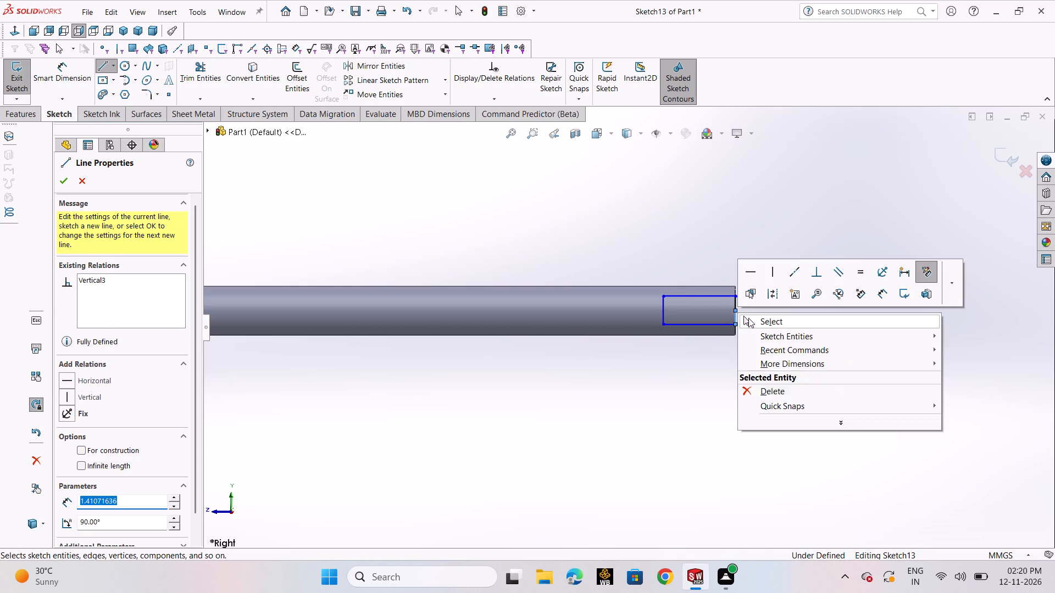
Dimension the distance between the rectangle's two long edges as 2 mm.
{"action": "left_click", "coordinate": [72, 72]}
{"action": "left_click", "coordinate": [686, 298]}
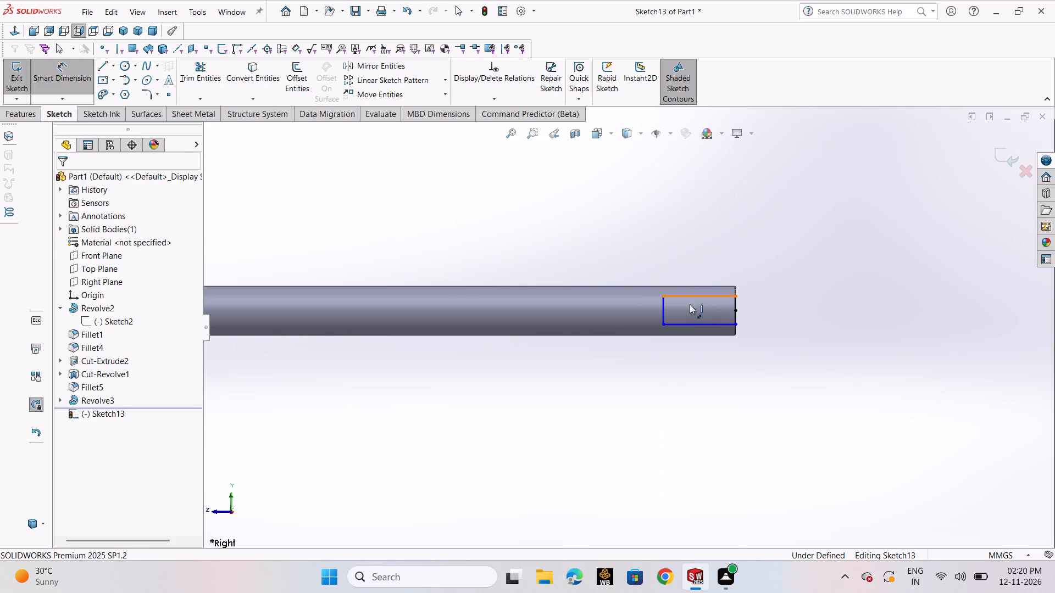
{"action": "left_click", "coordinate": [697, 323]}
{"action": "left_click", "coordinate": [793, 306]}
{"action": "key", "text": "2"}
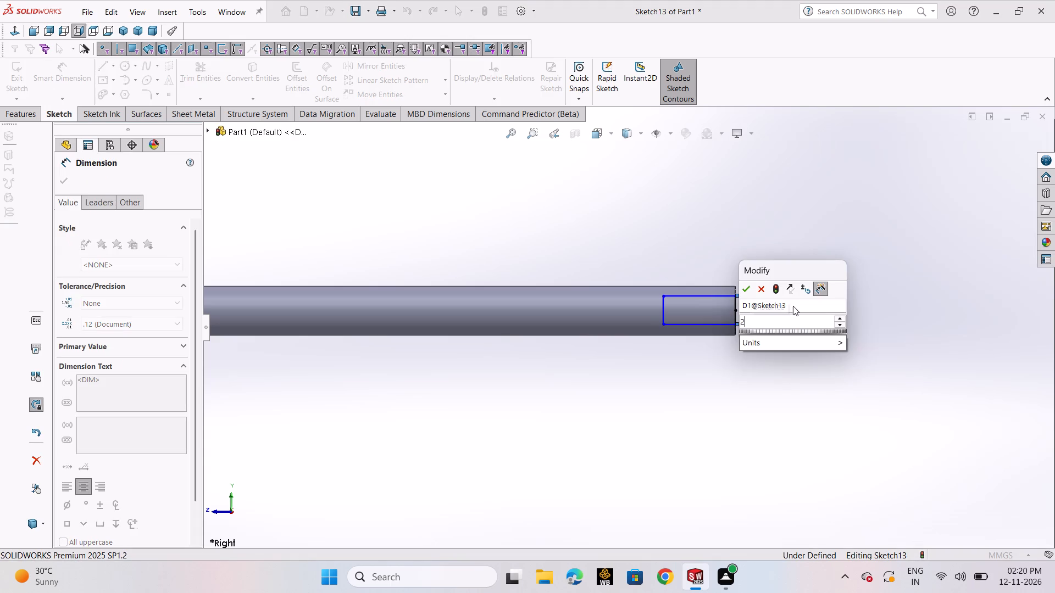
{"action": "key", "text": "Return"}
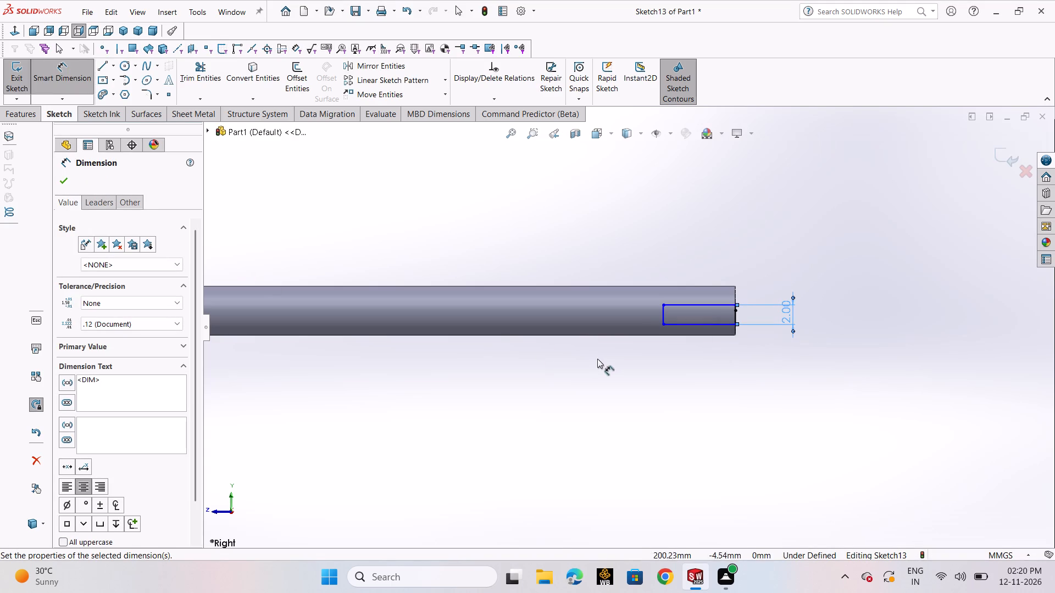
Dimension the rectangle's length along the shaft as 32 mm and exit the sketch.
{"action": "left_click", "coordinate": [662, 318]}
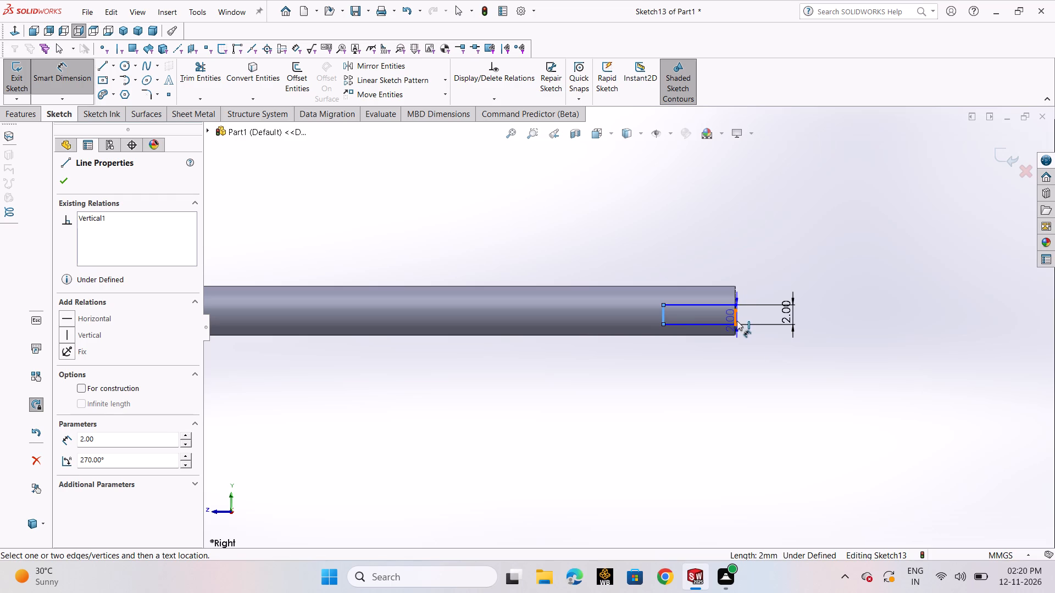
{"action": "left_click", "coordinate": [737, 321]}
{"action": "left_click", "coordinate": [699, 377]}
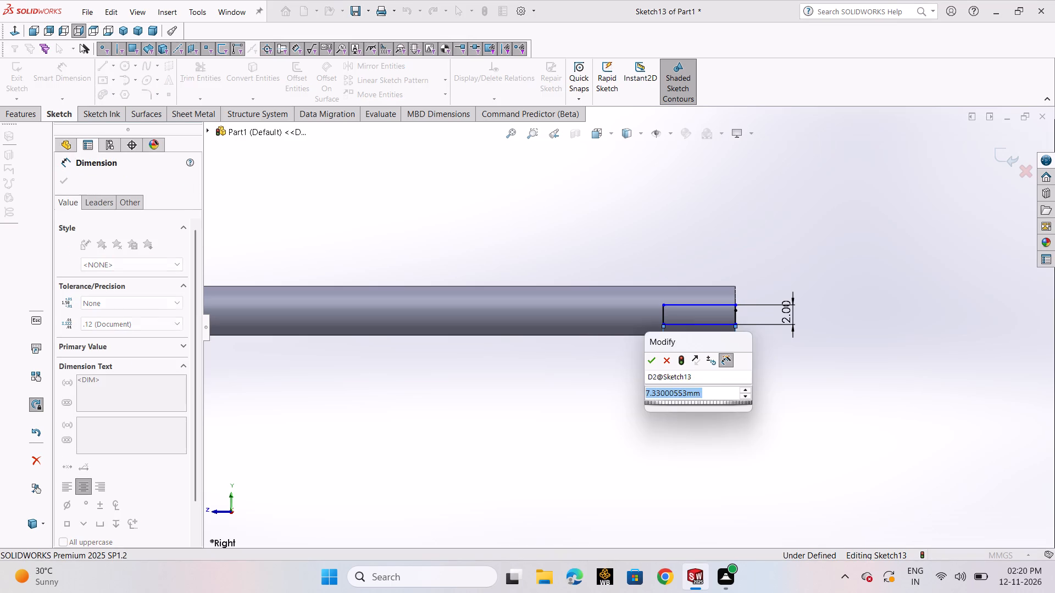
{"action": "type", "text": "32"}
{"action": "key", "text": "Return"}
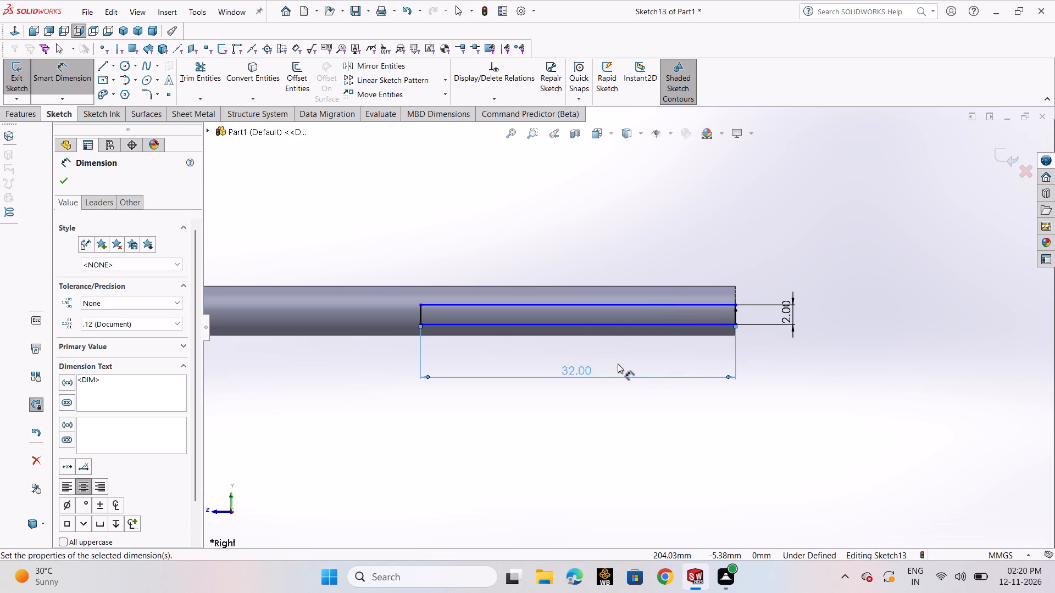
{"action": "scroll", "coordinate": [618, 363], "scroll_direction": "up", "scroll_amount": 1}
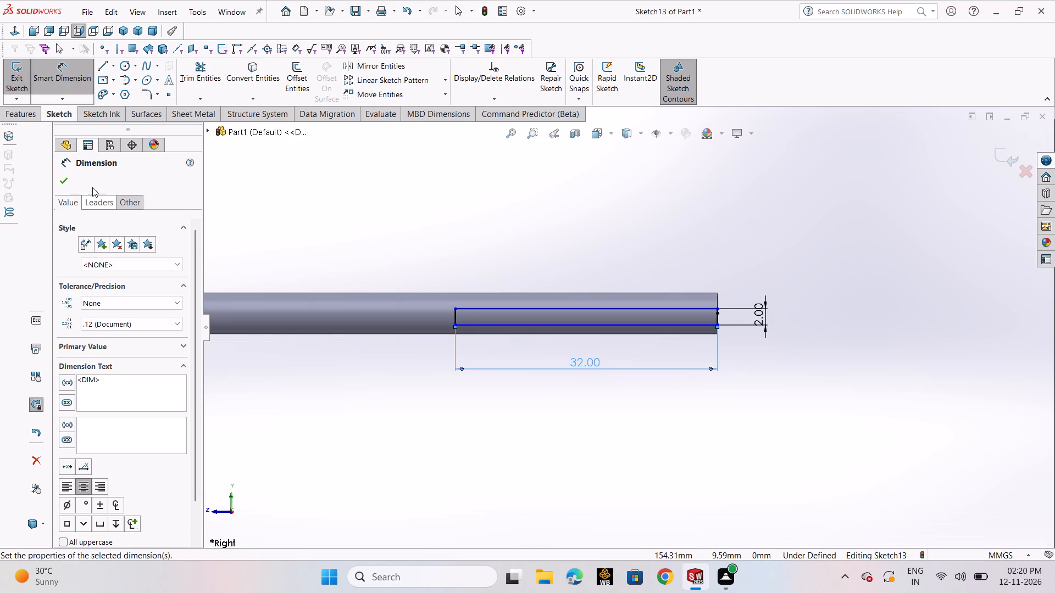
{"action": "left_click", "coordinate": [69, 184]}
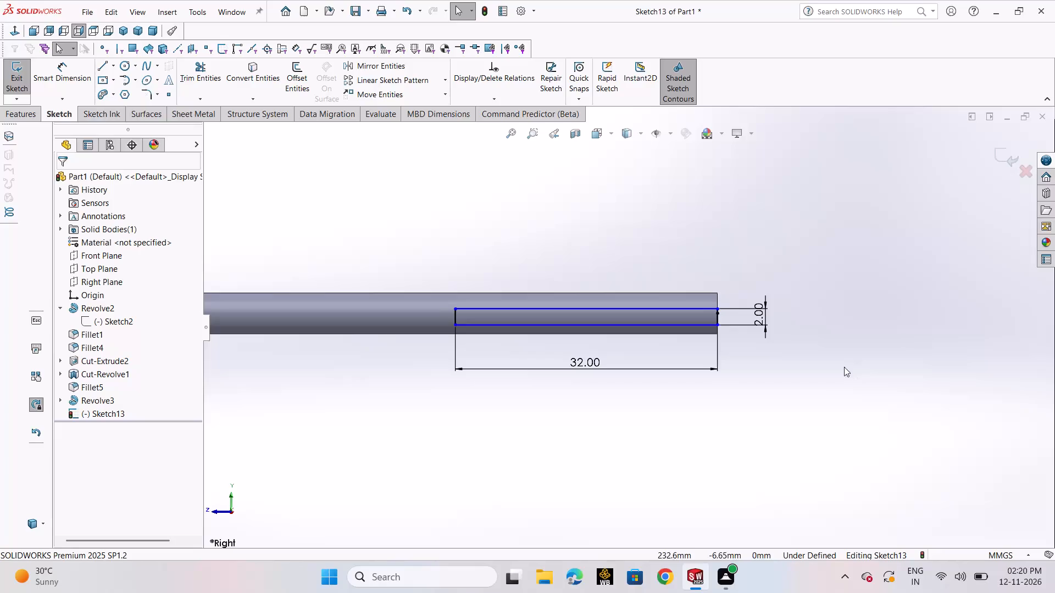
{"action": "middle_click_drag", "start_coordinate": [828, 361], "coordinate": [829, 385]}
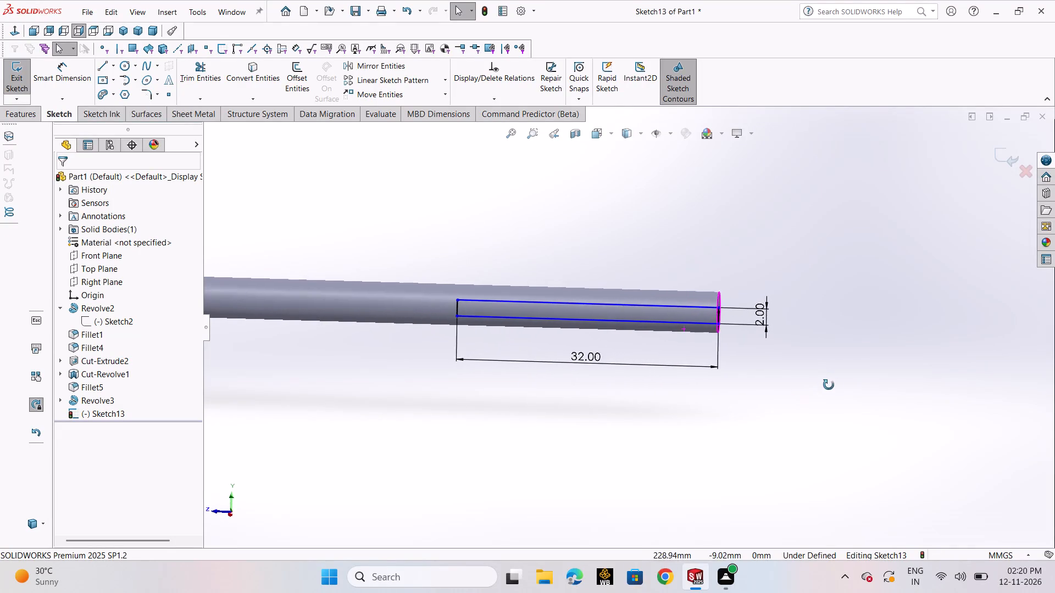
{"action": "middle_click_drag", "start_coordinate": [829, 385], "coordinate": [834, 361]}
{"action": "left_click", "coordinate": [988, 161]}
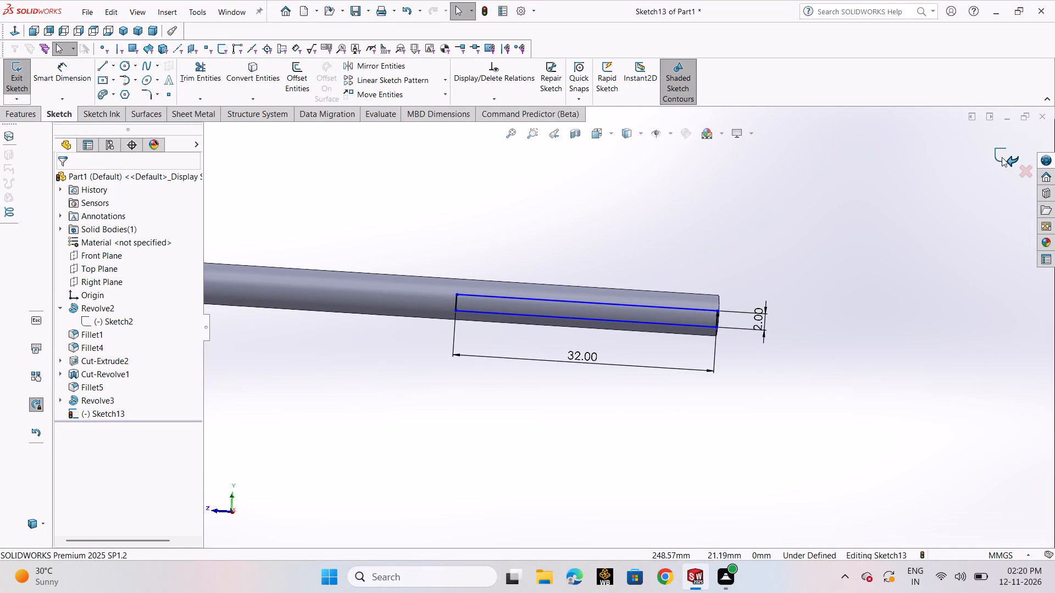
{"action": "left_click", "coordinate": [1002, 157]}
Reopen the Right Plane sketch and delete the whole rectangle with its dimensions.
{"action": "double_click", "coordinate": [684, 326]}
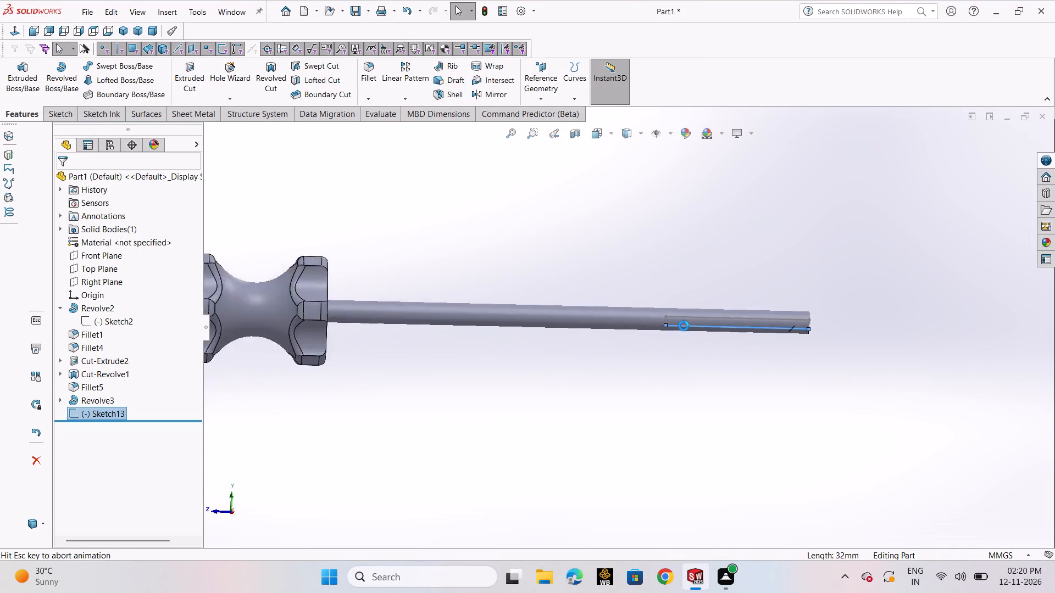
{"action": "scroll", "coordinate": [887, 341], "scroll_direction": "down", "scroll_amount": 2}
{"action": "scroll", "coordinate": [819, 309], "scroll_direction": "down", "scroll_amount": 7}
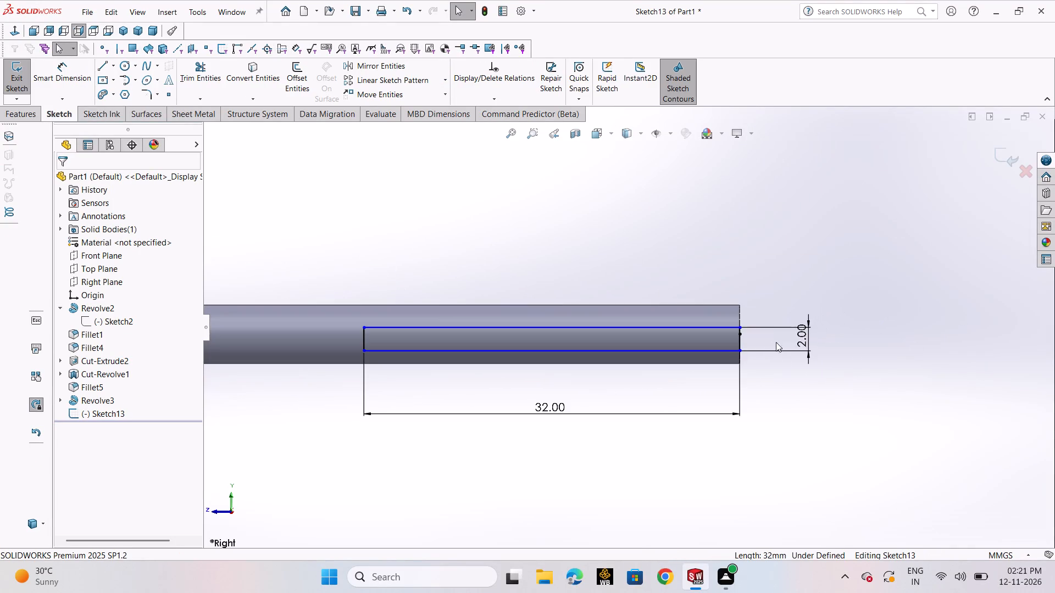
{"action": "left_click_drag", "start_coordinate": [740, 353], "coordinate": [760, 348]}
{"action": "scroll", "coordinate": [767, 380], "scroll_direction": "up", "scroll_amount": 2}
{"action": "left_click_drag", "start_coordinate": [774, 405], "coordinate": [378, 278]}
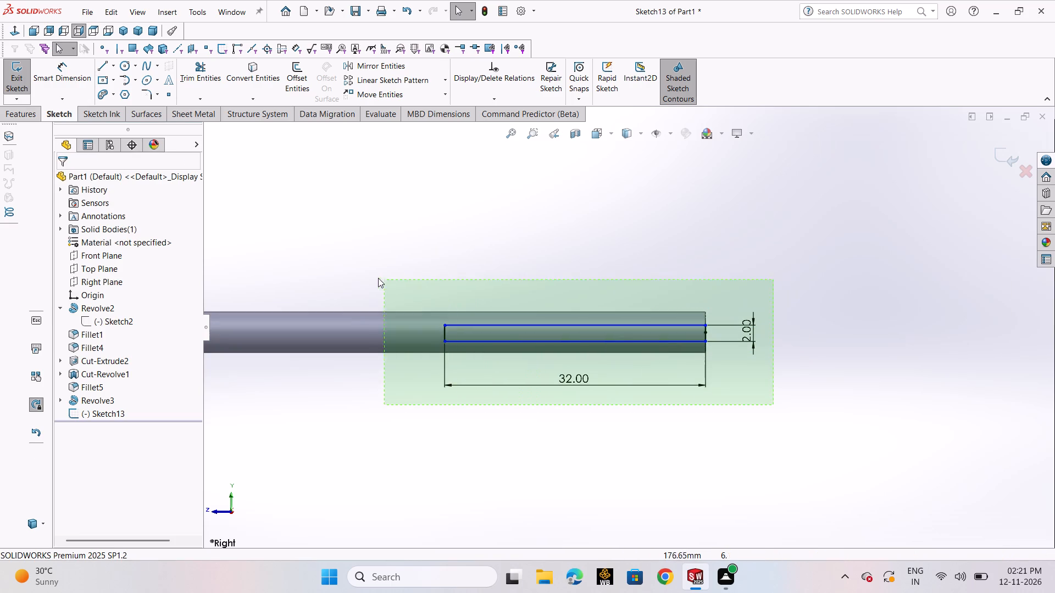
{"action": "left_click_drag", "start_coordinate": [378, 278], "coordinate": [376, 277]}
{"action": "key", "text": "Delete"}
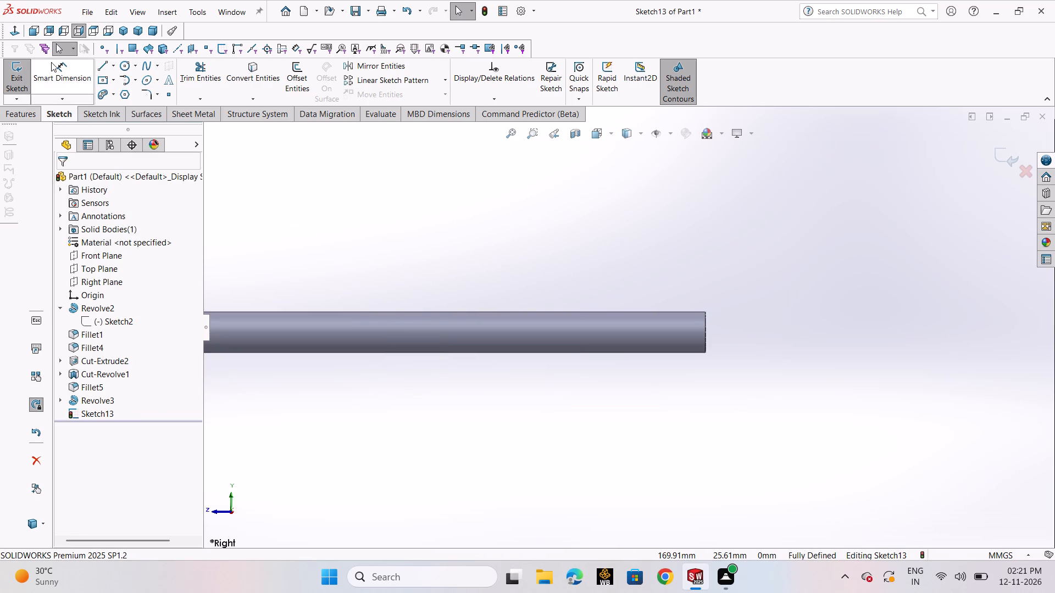
Sketch a center rectangle about 14 by 5.3 mm, centred just beyond the shaft's end and overlapping it, and exit the sketch.
{"action": "left_click", "coordinate": [98, 77]}
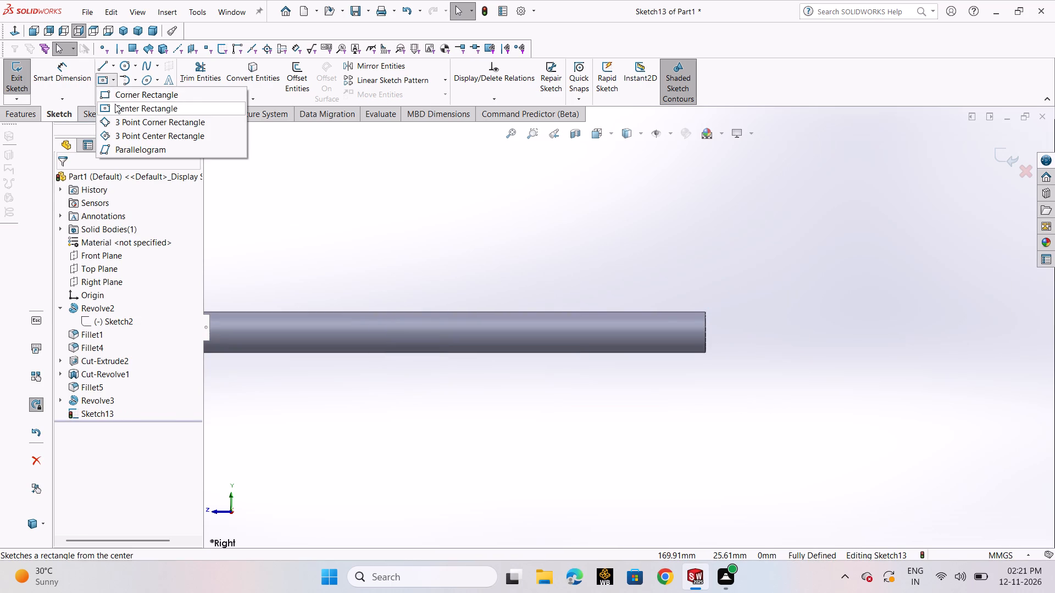
{"action": "left_click", "coordinate": [115, 104]}
{"action": "left_click", "coordinate": [710, 327]}
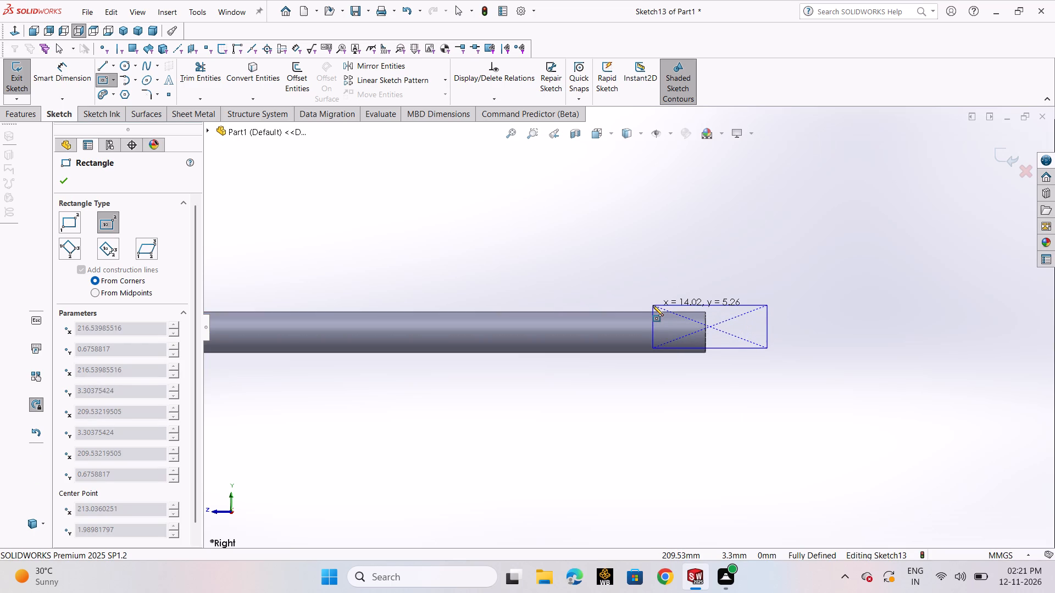
{"action": "left_click", "coordinate": [653, 305]}
{"action": "right_click", "coordinate": [809, 308]}
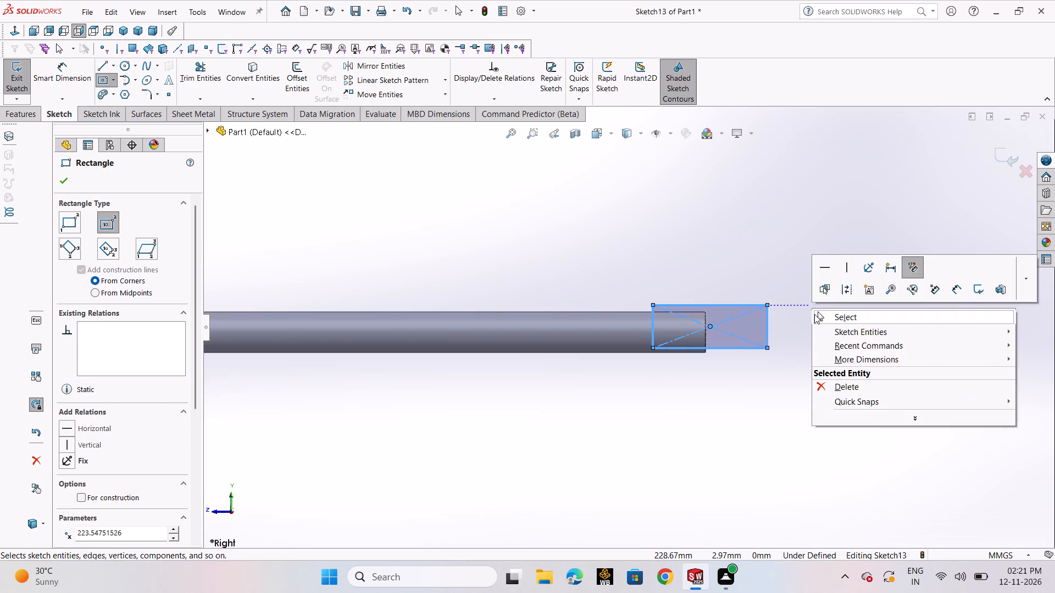
{"action": "left_click", "coordinate": [815, 315]}
{"action": "middle_click_drag", "start_coordinate": [840, 327], "coordinate": [751, 362]}
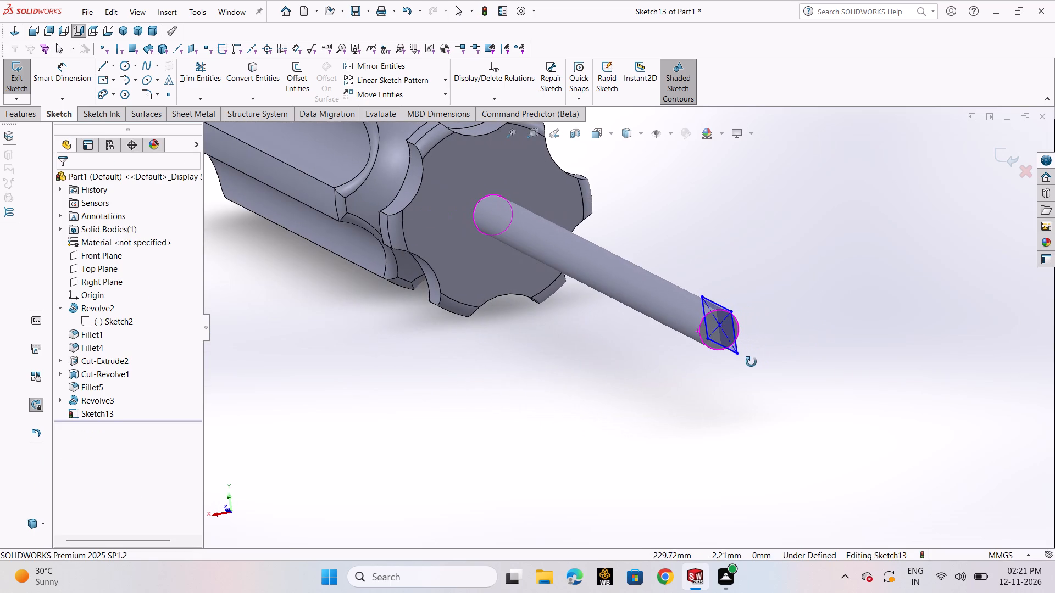
{"action": "middle_click_drag", "start_coordinate": [751, 362], "coordinate": [740, 361]}
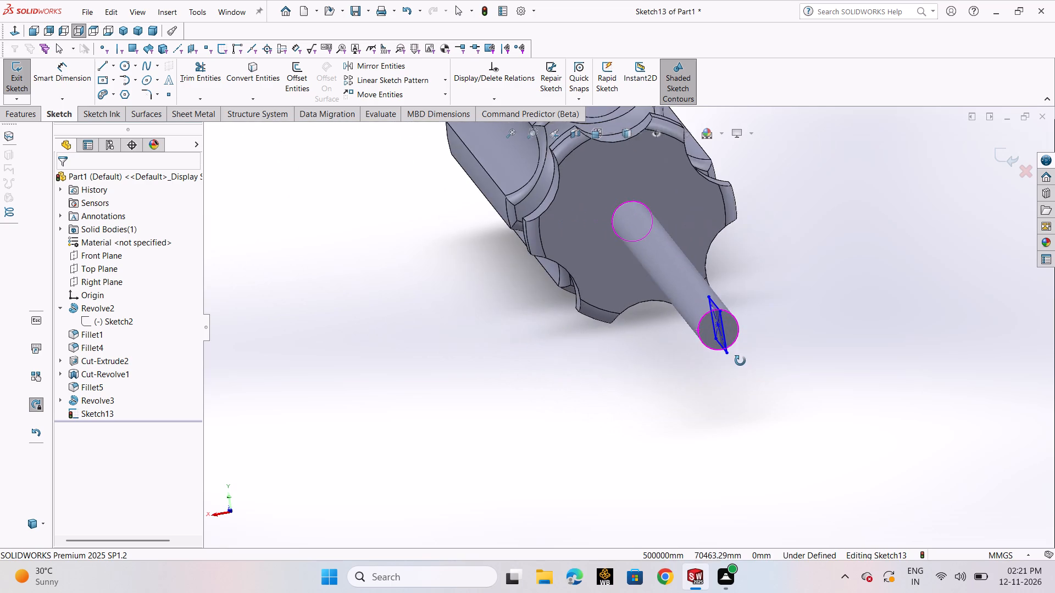
{"action": "middle_click_drag", "start_coordinate": [740, 361], "coordinate": [742, 362]}
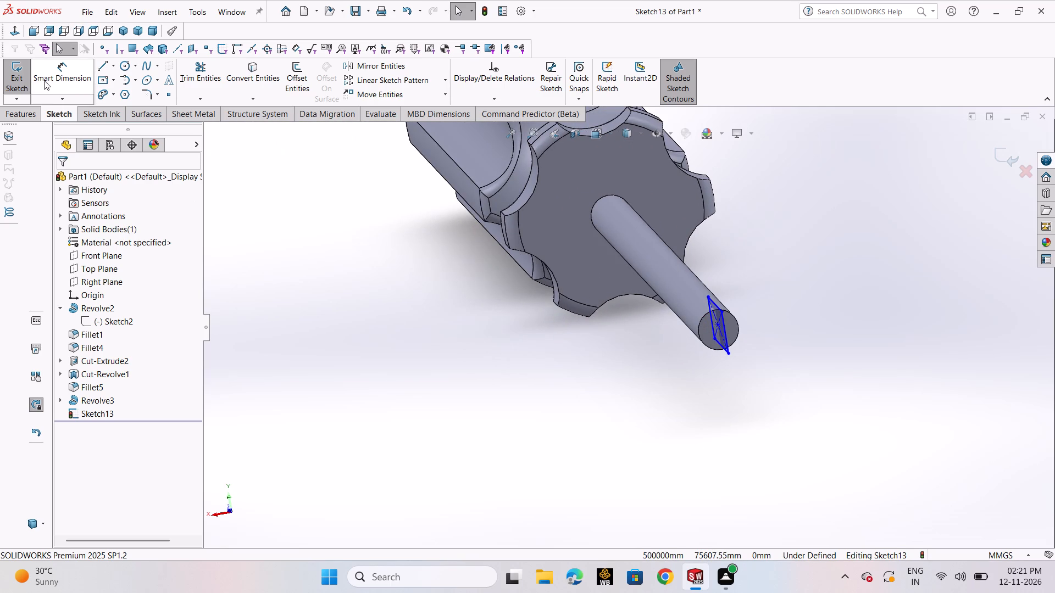
{"action": "left_click", "coordinate": [23, 76]}
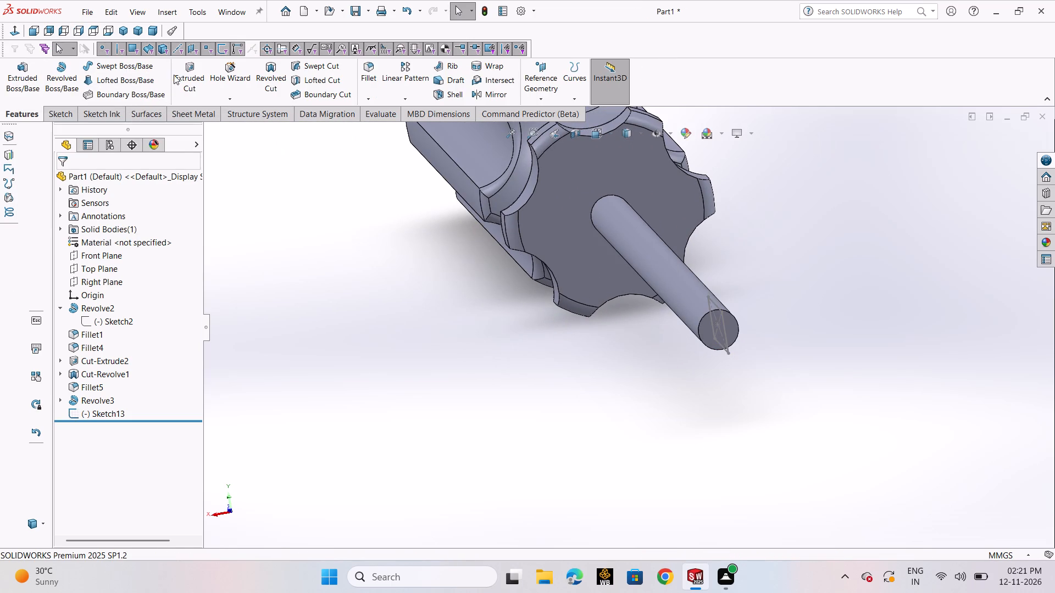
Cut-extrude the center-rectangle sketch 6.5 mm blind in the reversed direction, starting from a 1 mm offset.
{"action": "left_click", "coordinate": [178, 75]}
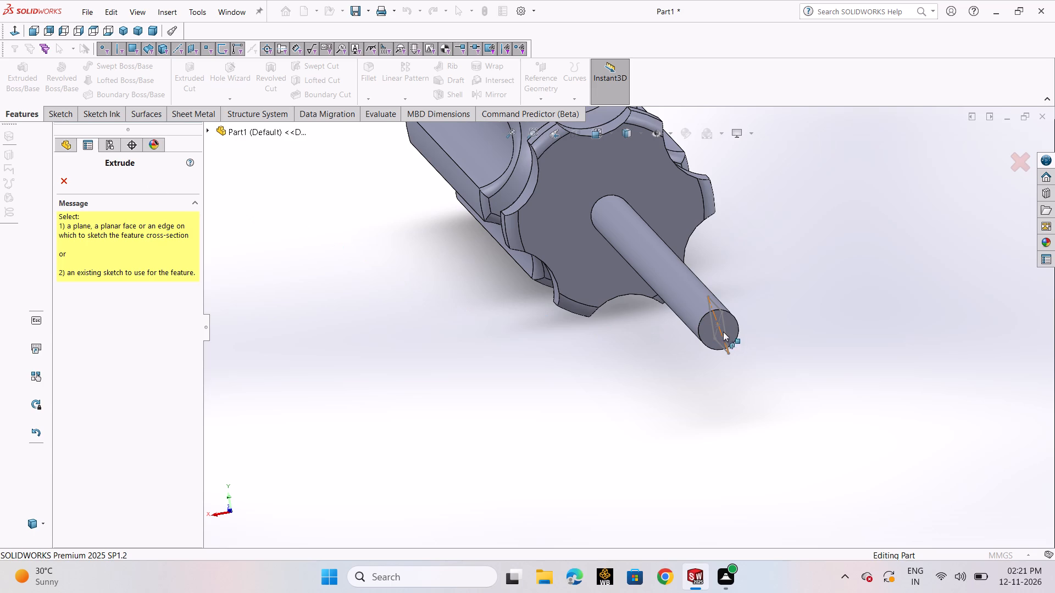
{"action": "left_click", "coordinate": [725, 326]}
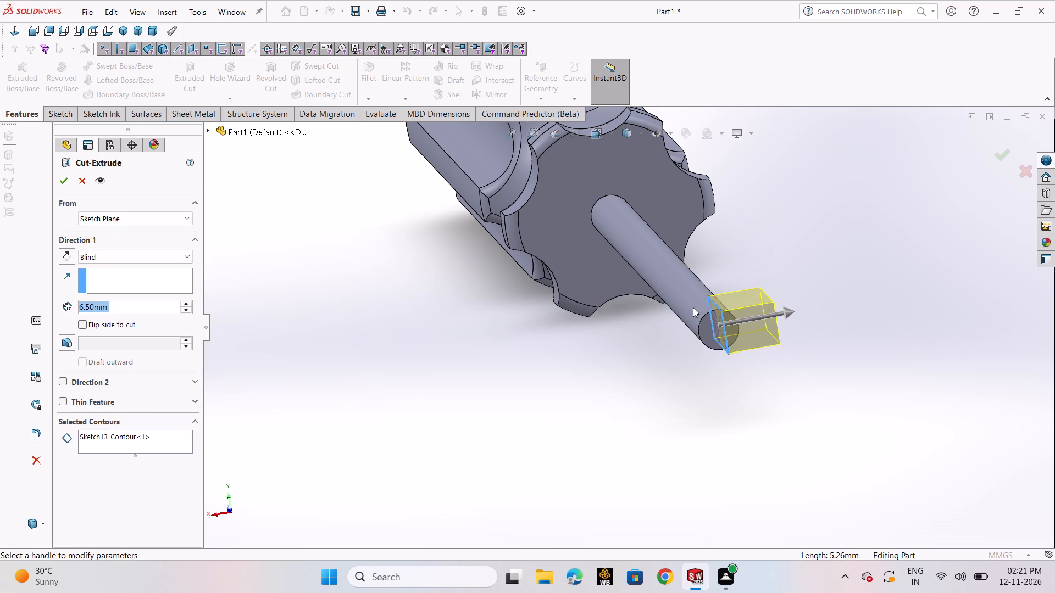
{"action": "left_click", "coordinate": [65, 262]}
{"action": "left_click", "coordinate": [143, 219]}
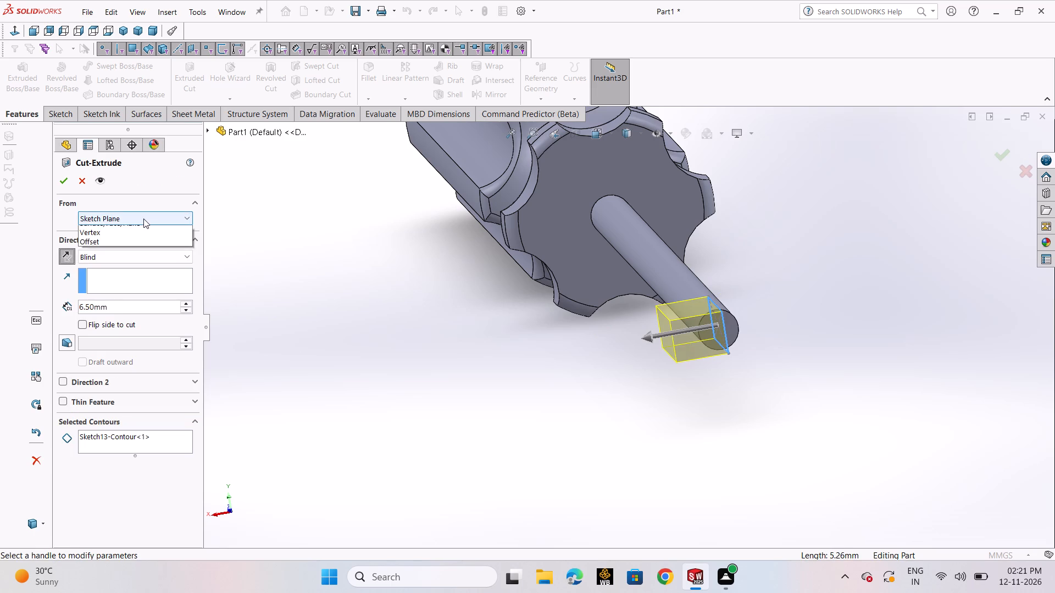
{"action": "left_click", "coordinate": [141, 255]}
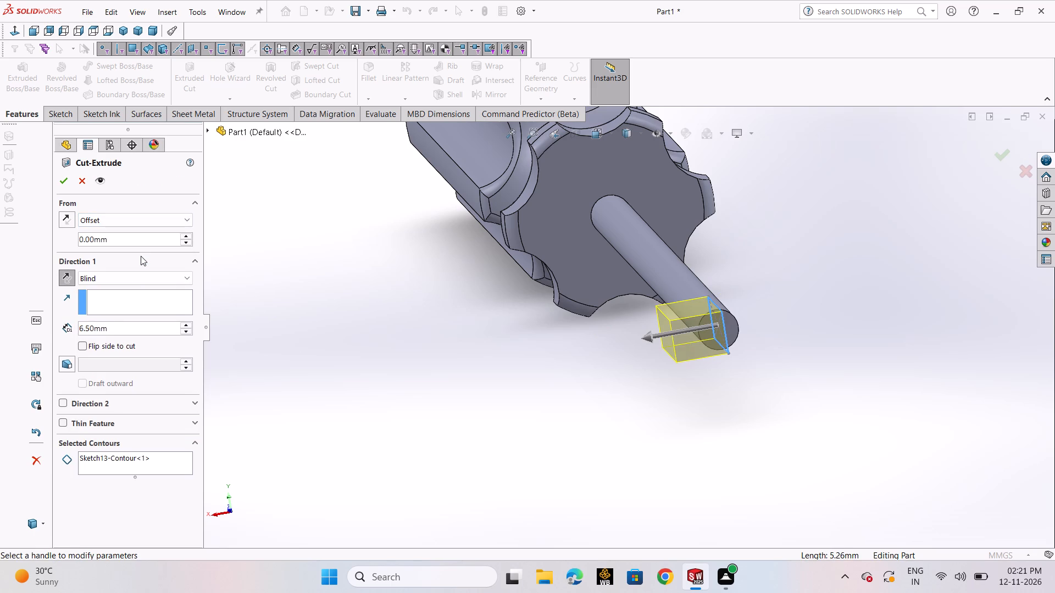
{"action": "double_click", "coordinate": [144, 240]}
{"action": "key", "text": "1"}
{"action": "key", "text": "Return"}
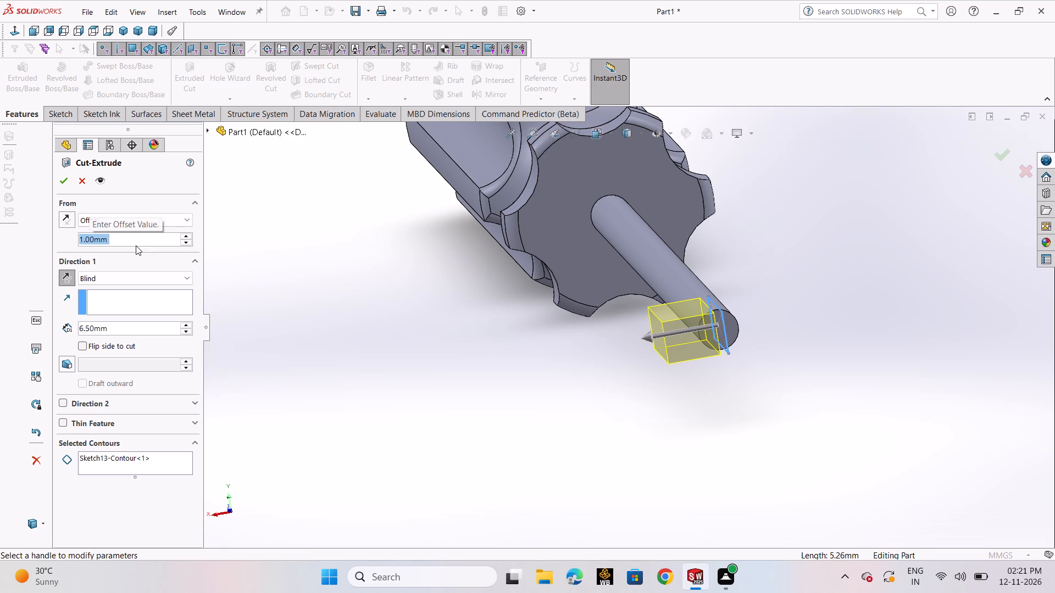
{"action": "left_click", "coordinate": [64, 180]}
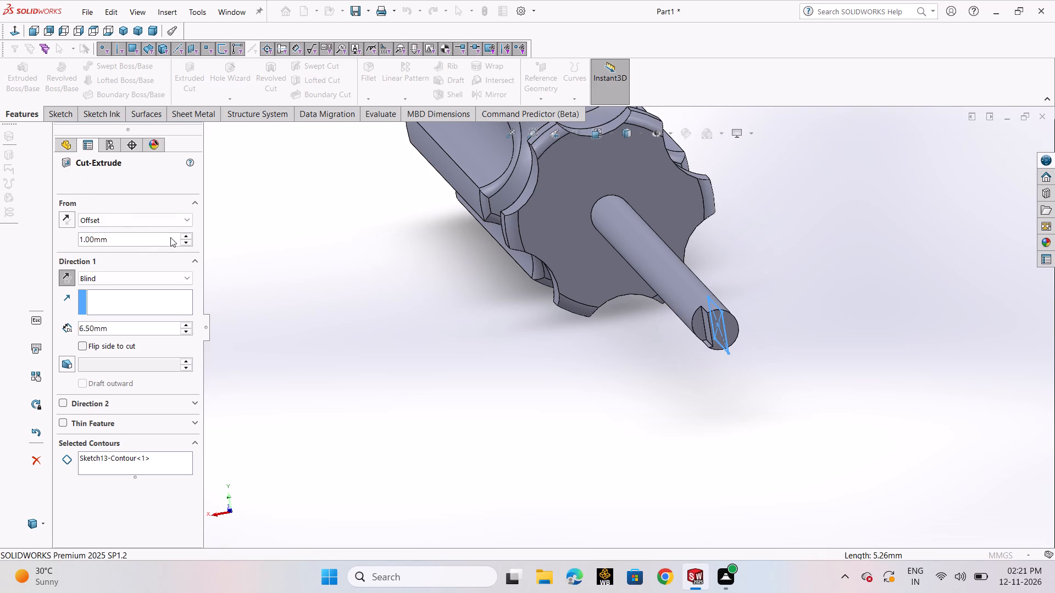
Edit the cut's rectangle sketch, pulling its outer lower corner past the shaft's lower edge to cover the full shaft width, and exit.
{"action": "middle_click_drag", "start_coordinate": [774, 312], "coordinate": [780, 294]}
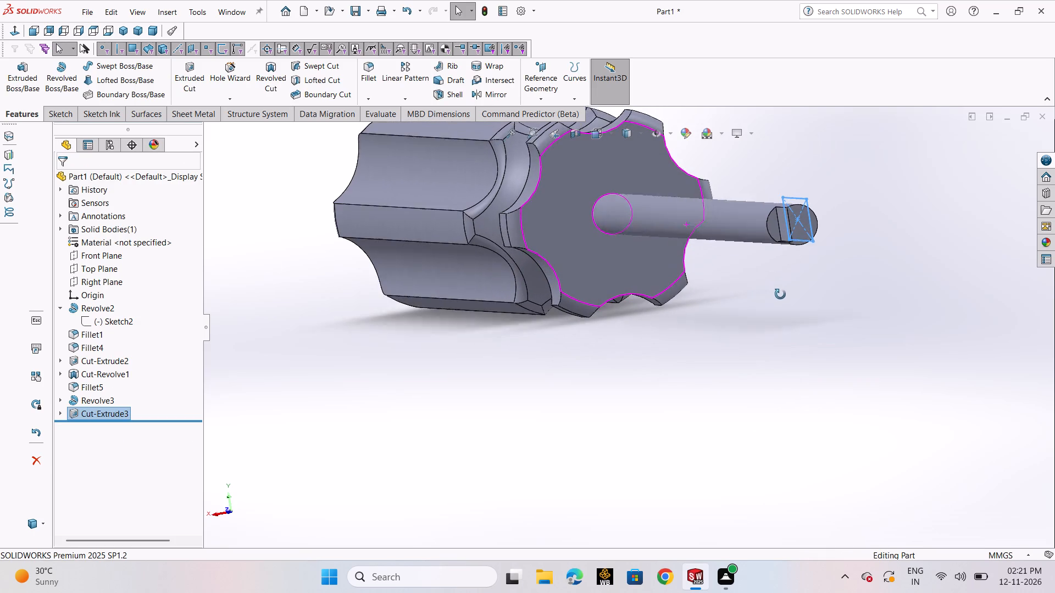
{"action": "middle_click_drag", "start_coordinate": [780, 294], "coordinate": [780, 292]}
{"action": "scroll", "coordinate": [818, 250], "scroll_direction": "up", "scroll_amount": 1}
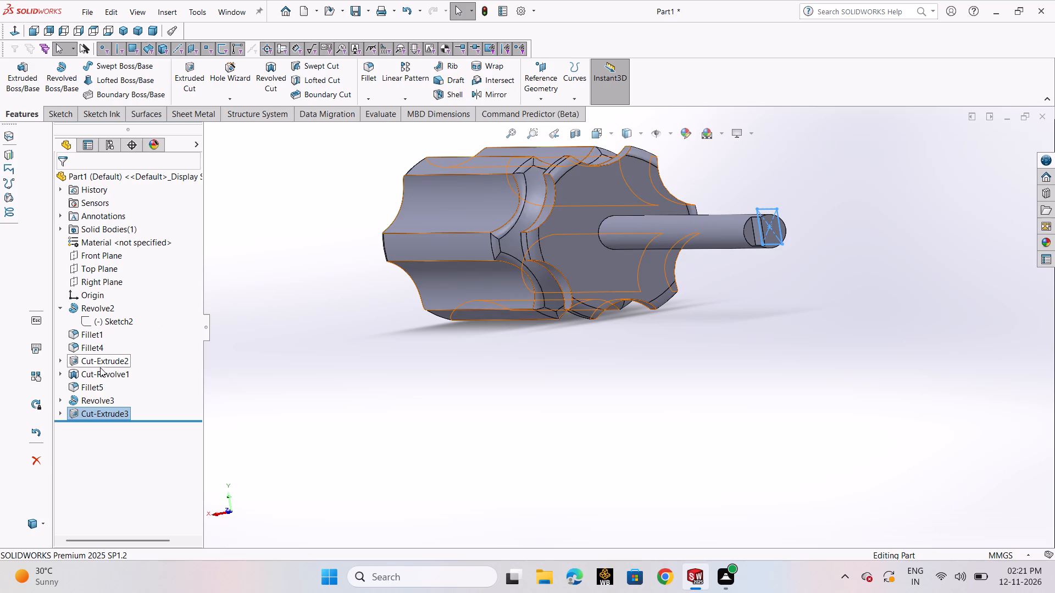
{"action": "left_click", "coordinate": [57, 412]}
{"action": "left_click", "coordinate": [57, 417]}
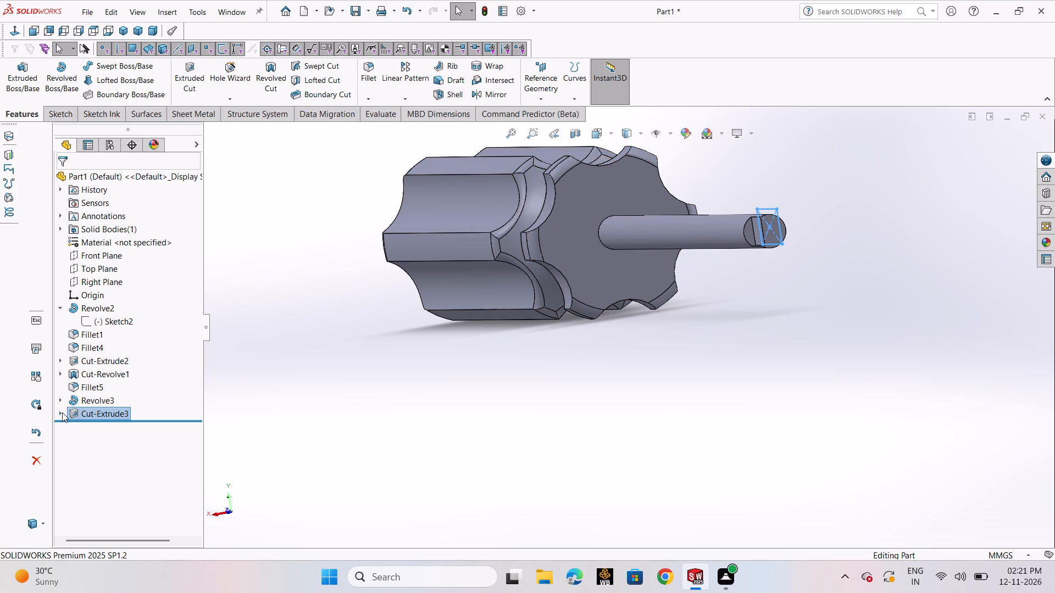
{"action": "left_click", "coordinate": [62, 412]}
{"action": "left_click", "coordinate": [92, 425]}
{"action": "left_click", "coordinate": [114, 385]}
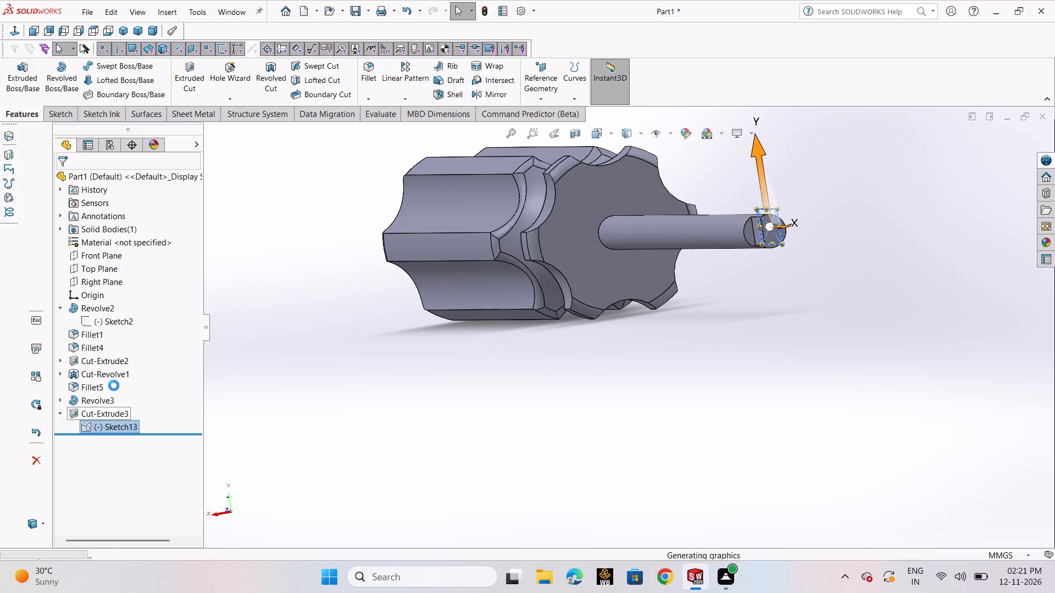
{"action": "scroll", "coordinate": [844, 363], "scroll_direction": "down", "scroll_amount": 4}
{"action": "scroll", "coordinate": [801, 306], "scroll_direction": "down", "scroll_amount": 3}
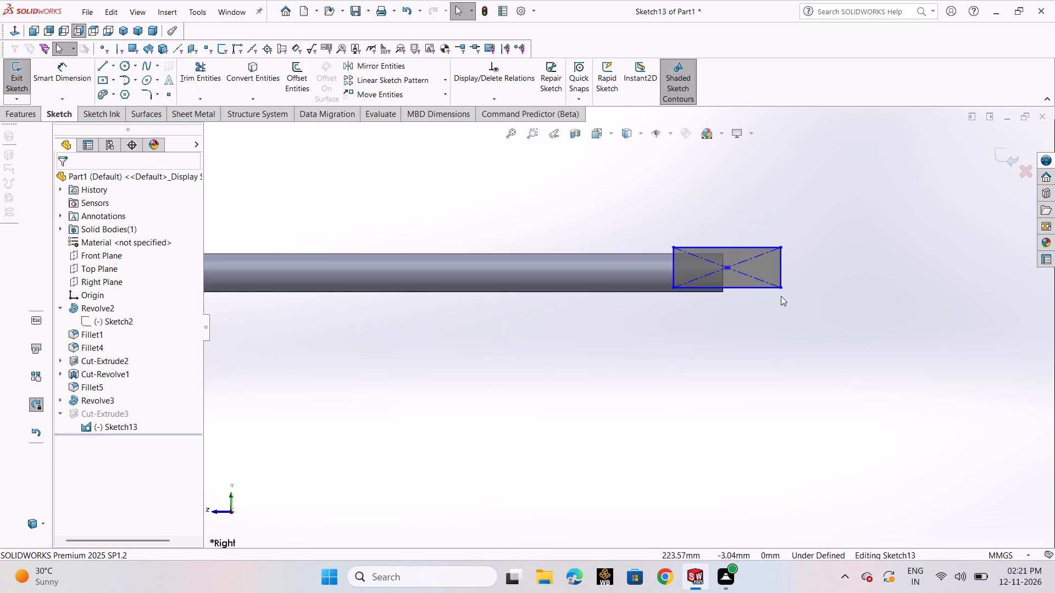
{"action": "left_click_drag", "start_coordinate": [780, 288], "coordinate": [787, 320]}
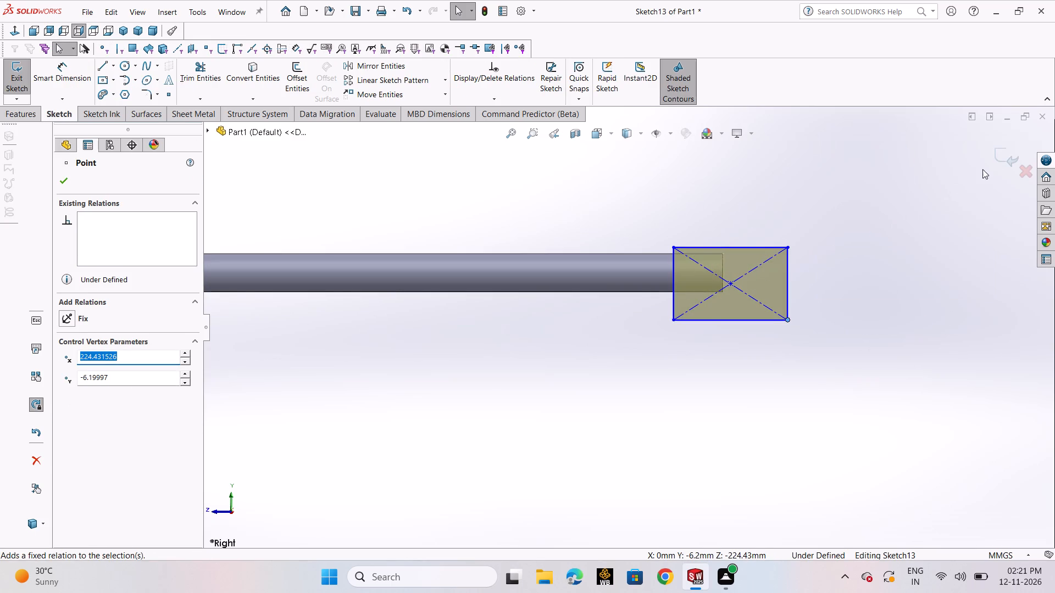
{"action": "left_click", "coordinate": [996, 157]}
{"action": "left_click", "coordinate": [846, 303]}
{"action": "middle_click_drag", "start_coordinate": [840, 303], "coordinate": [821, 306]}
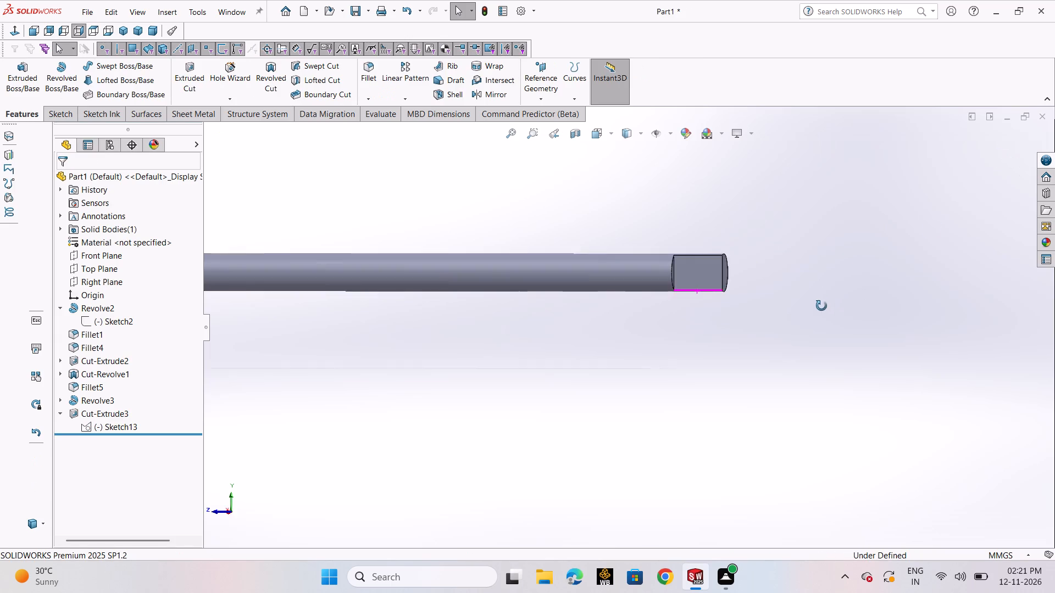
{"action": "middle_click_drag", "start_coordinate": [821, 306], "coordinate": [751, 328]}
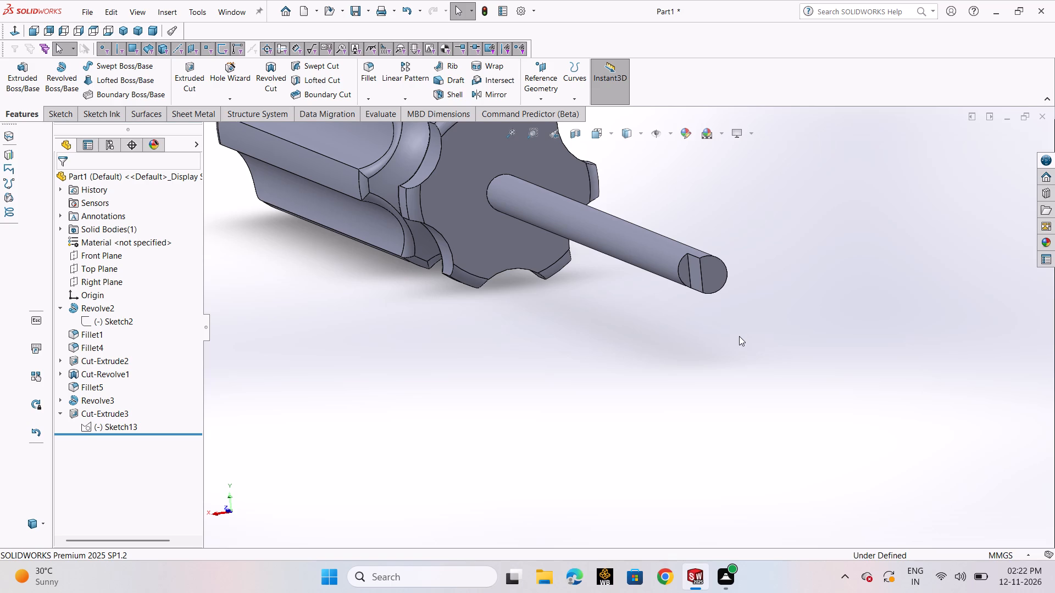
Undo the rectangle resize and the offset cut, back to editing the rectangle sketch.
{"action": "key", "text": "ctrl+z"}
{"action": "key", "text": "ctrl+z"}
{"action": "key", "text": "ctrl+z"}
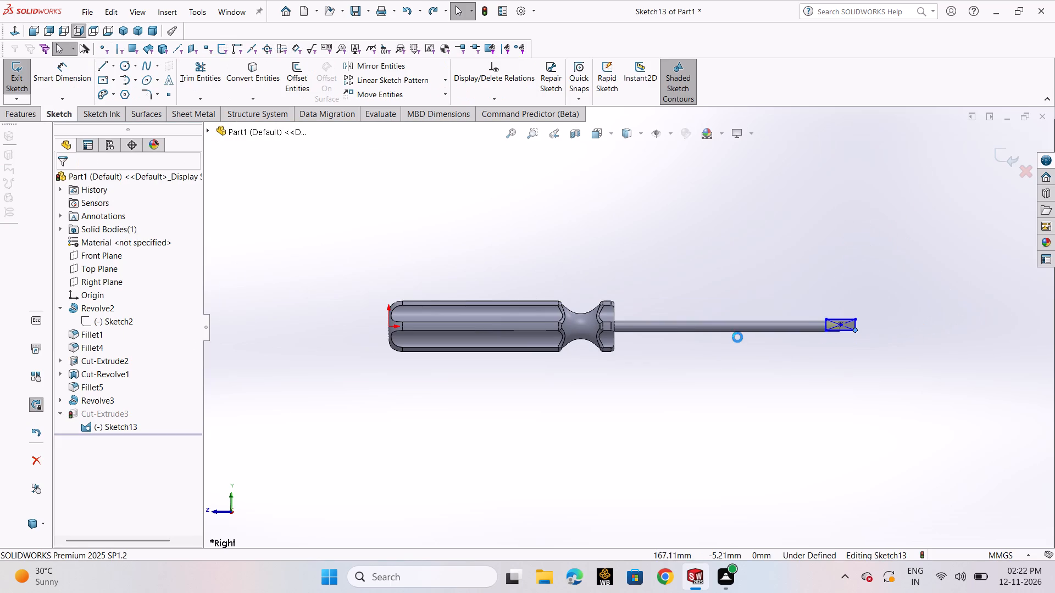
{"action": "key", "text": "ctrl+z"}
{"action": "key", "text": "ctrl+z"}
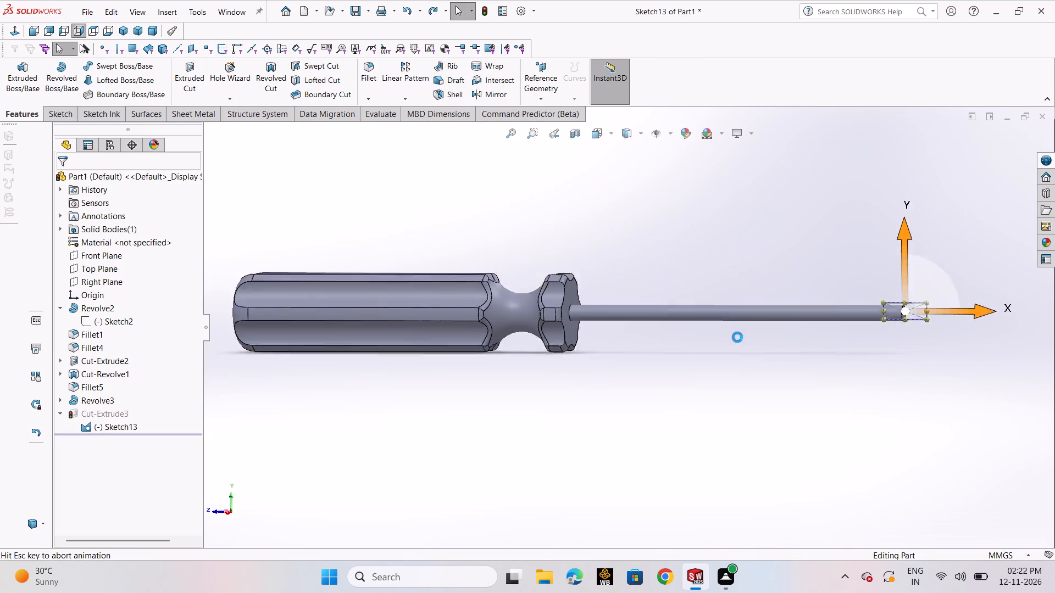
Delete the whole center rectangle at the shaft's end and exit the empty sketch.
{"action": "scroll", "coordinate": [858, 327], "scroll_direction": "down", "scroll_amount": 6}
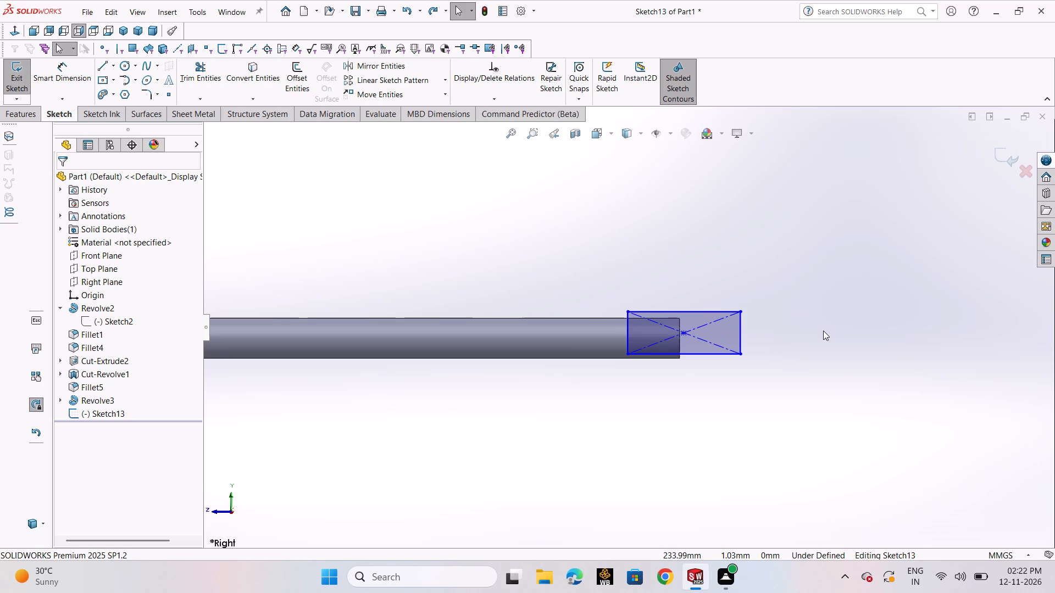
{"action": "left_click_drag", "start_coordinate": [770, 389], "coordinate": [690, 327]}
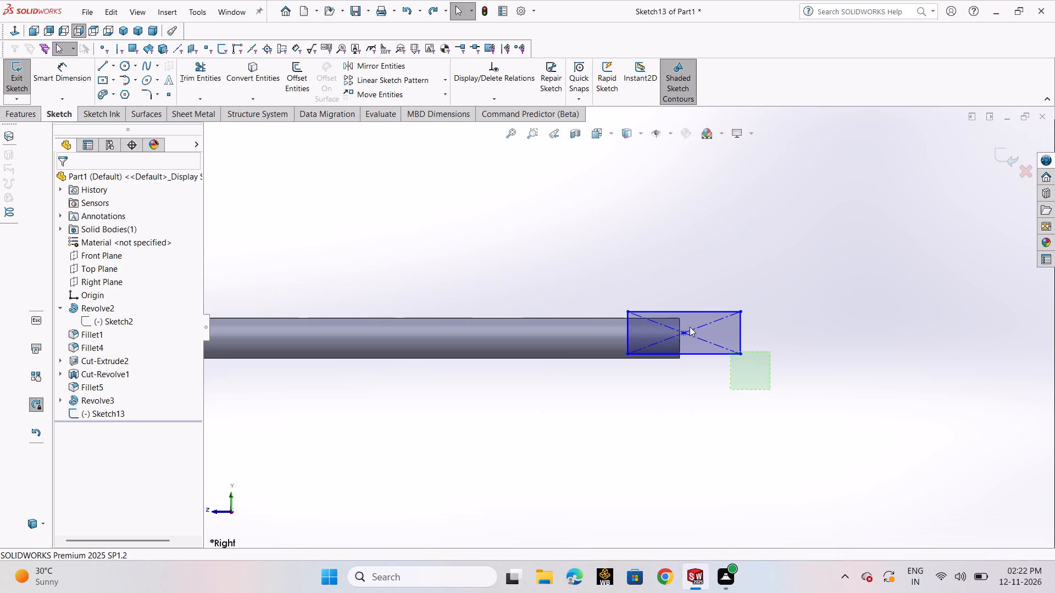
{"action": "left_click_drag", "start_coordinate": [690, 327], "coordinate": [595, 286]}
{"action": "key", "text": "Delete"}
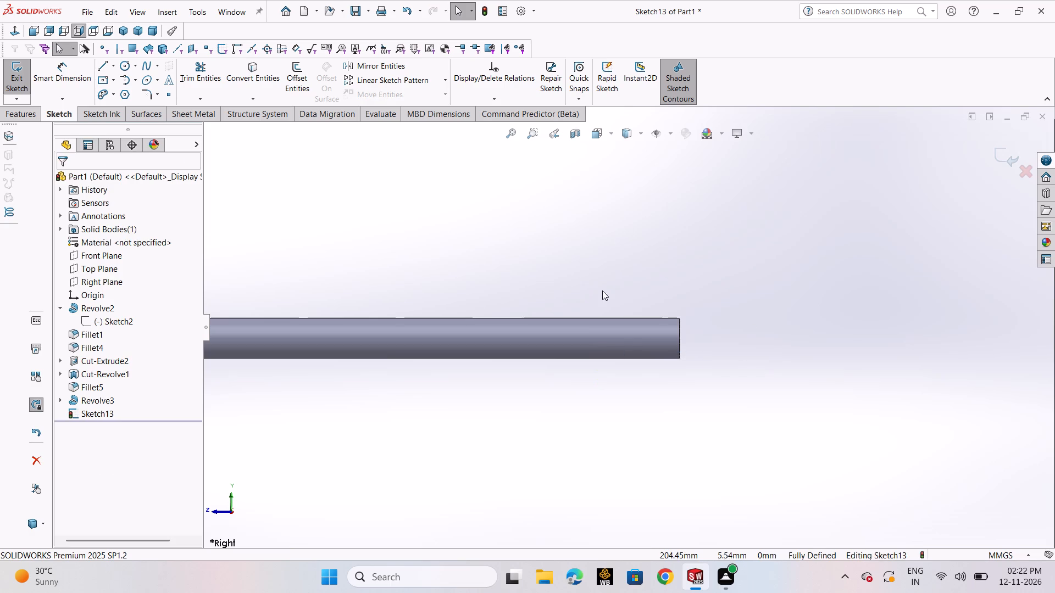
{"action": "left_click", "coordinate": [1002, 152]}
On the Top Plane, sketch a closed four-line profile from the shaft end's midpoint, about 1.7 mm wide and 8.4 mm long.
{"action": "scroll", "coordinate": [760, 306], "scroll_direction": "up", "scroll_amount": 7}
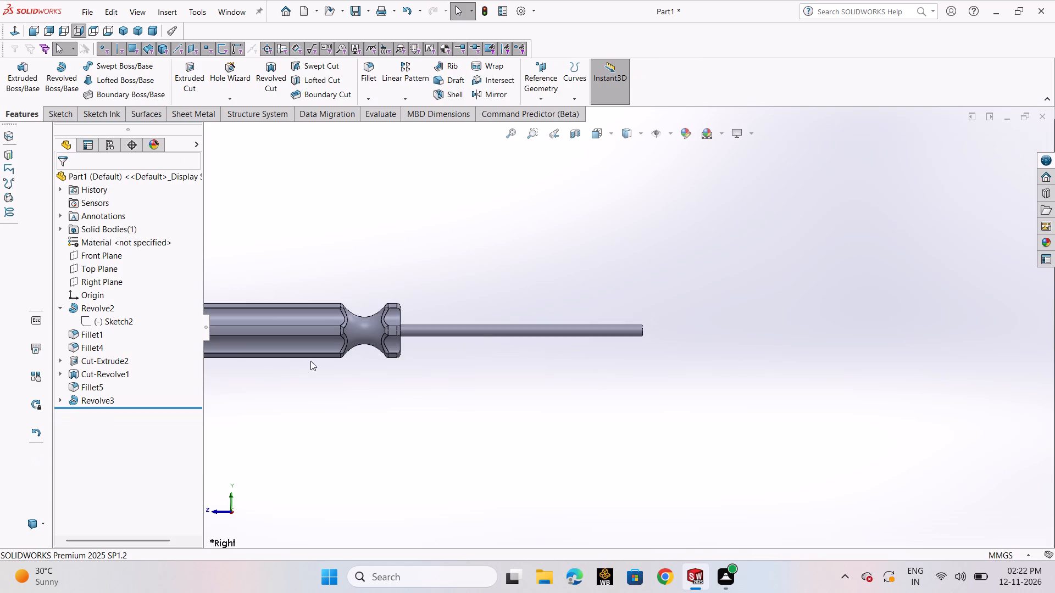
{"action": "left_click", "coordinate": [99, 264]}
{"action": "left_click", "coordinate": [111, 250]}
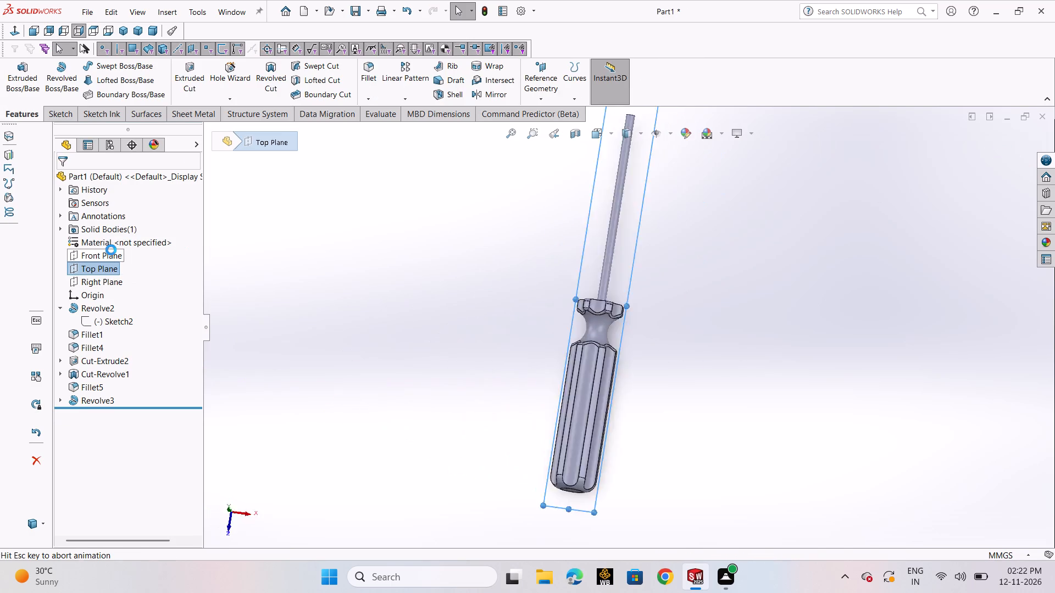
{"action": "scroll", "coordinate": [648, 172], "scroll_direction": "up", "scroll_amount": 2}
{"action": "scroll", "coordinate": [641, 170], "scroll_direction": "down", "scroll_amount": 4}
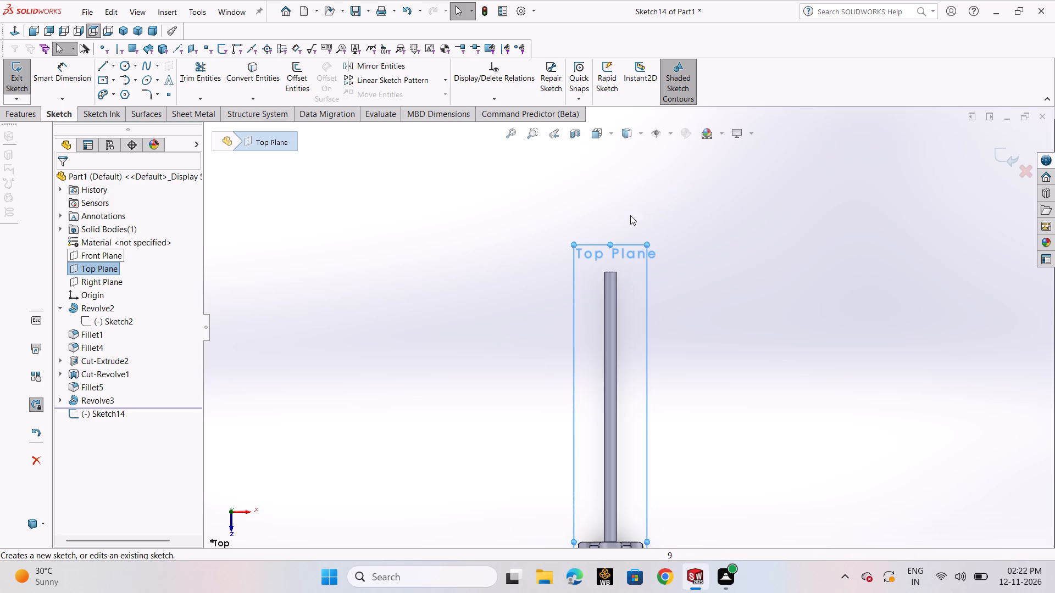
{"action": "scroll", "coordinate": [617, 240], "scroll_direction": "down", "scroll_amount": 3}
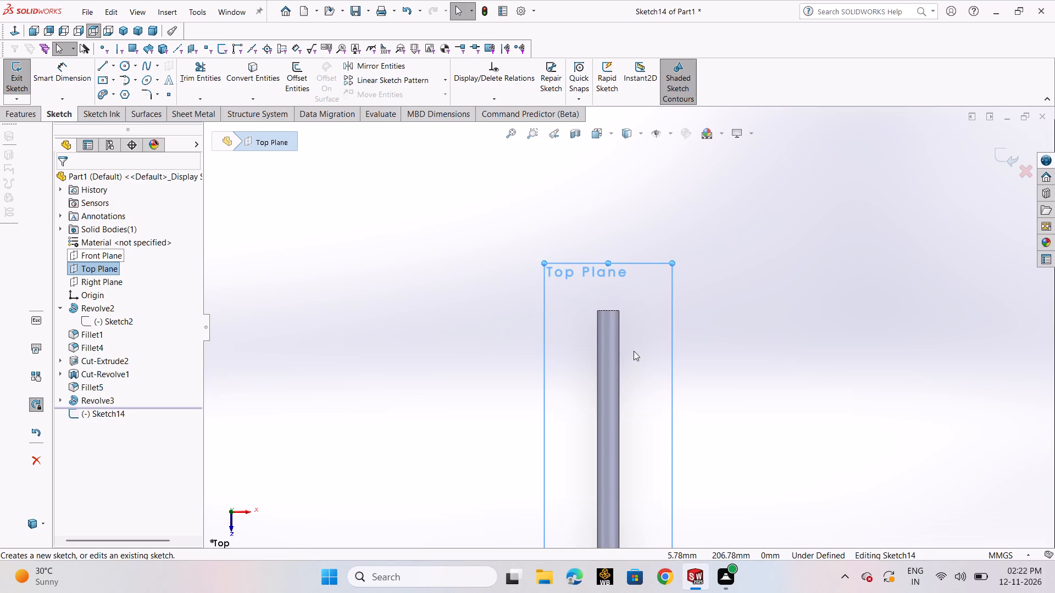
{"action": "left_click", "coordinate": [114, 66]}
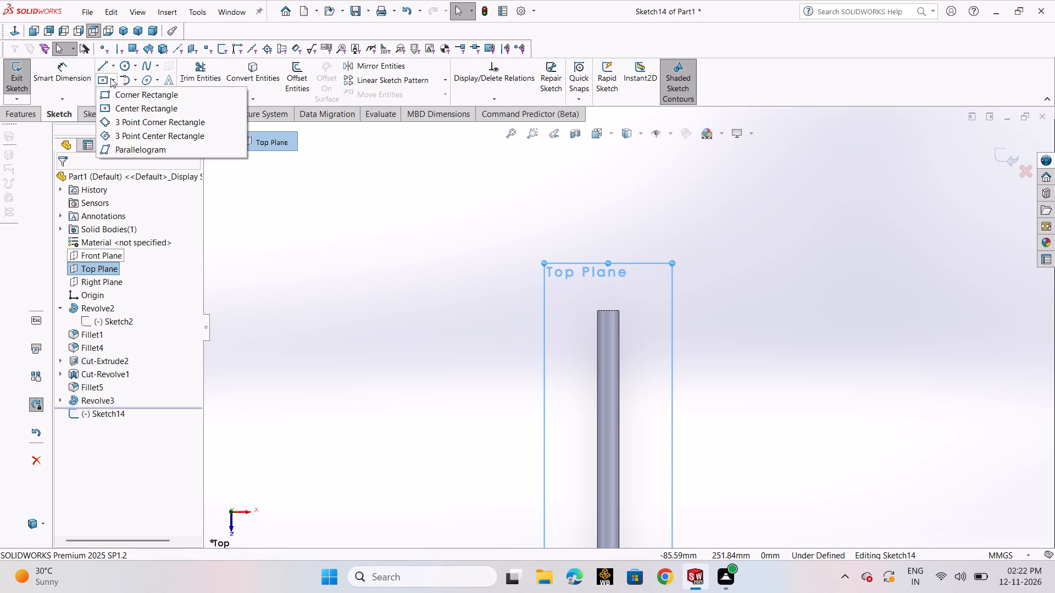
{"action": "left_click", "coordinate": [110, 65]}
{"action": "left_click", "coordinate": [115, 66]}
{"action": "left_click", "coordinate": [116, 81]}
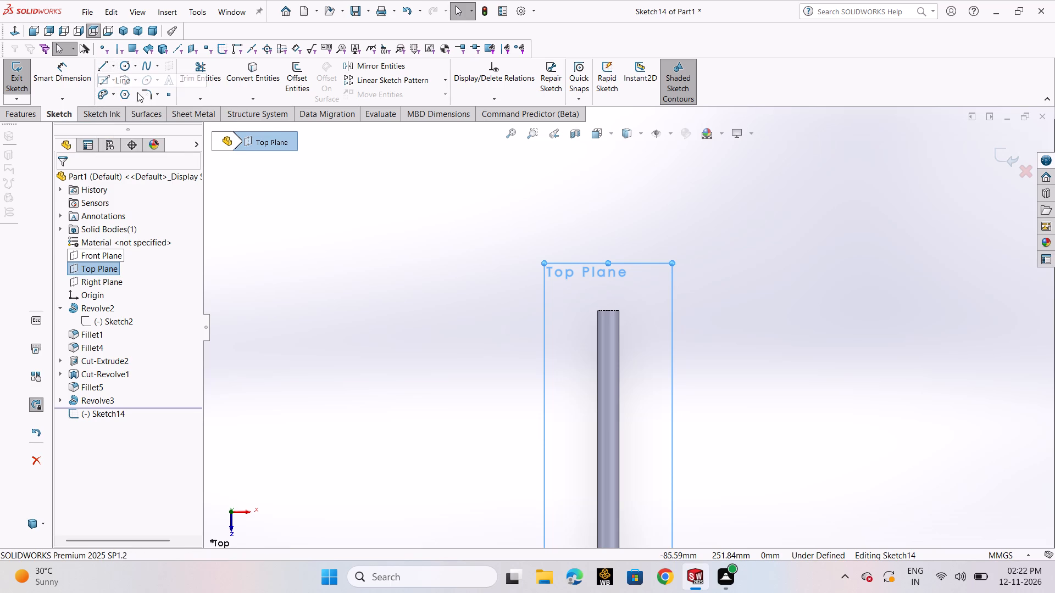
{"action": "scroll", "coordinate": [617, 325], "scroll_direction": "down", "scroll_amount": 6}
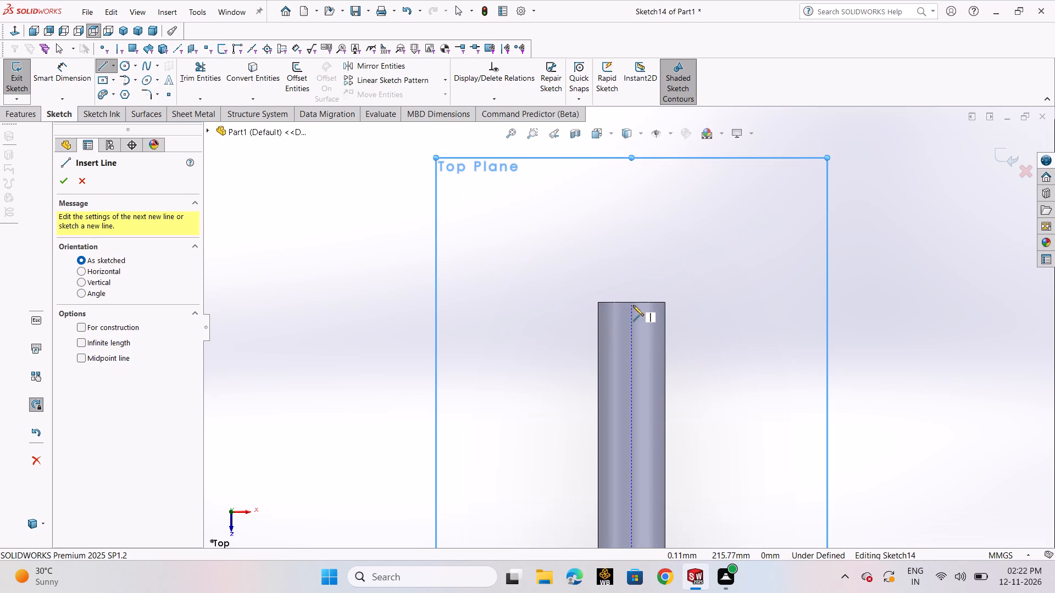
{"action": "left_click", "coordinate": [630, 303]}
{"action": "left_click", "coordinate": [609, 303]}
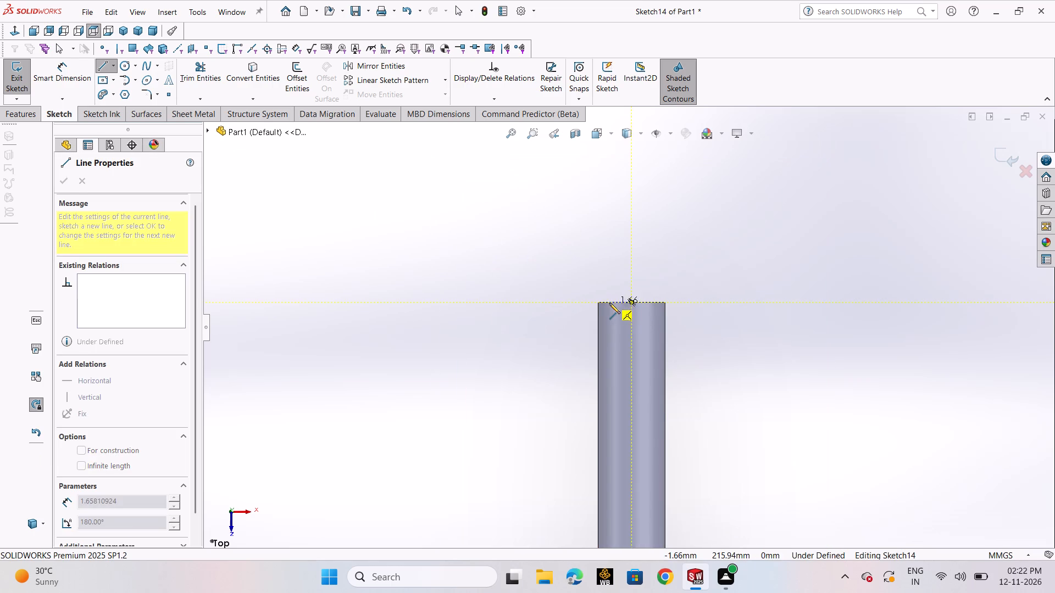
{"action": "left_click", "coordinate": [611, 415]}
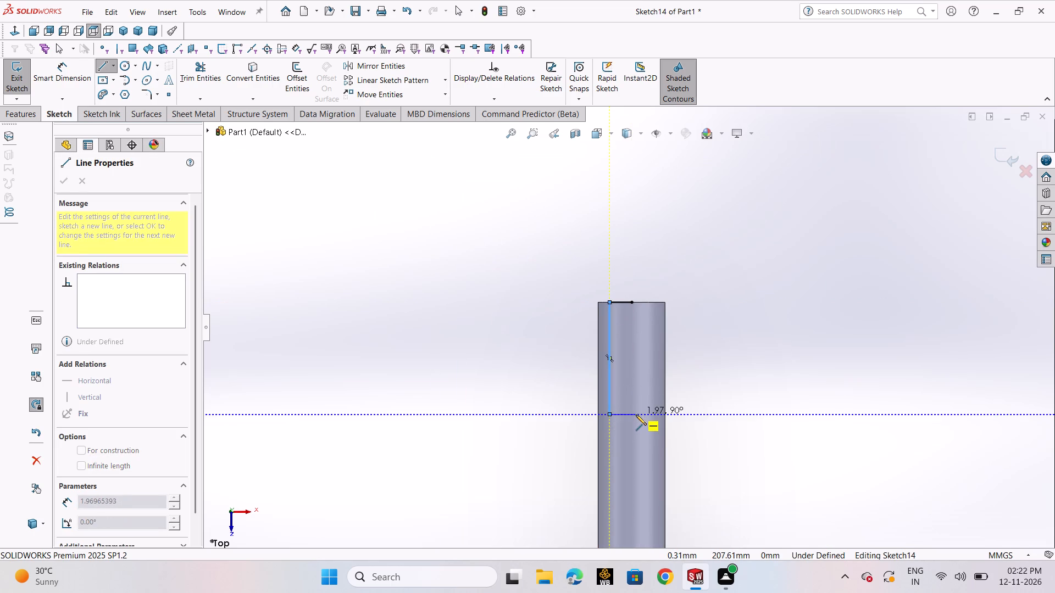
{"action": "left_click", "coordinate": [636, 415]}
{"action": "left_click", "coordinate": [632, 303]}
{"action": "right_click", "coordinate": [631, 303]}
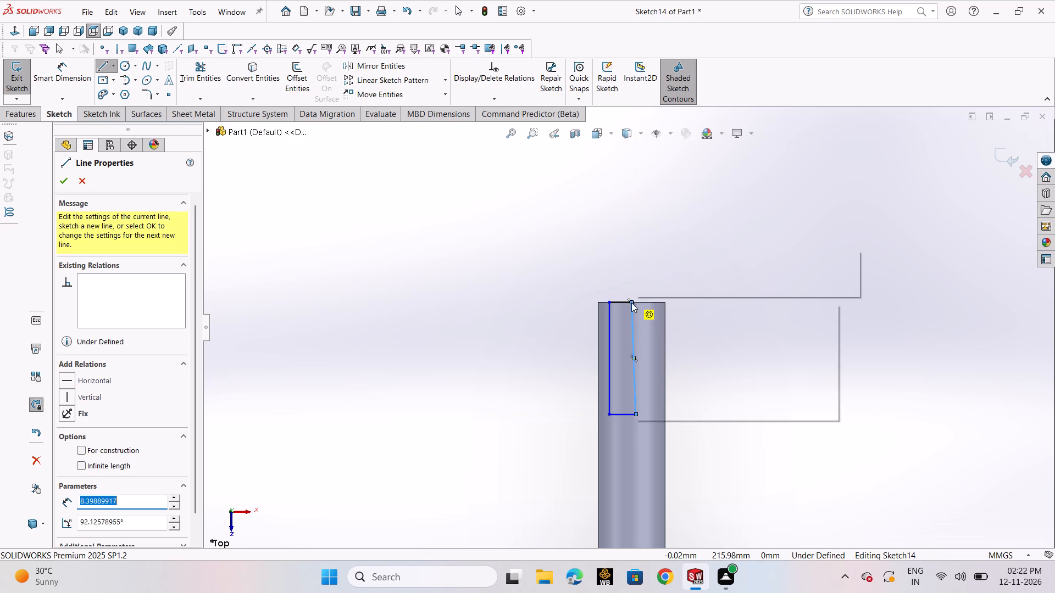
{"action": "left_click", "coordinate": [647, 308]}
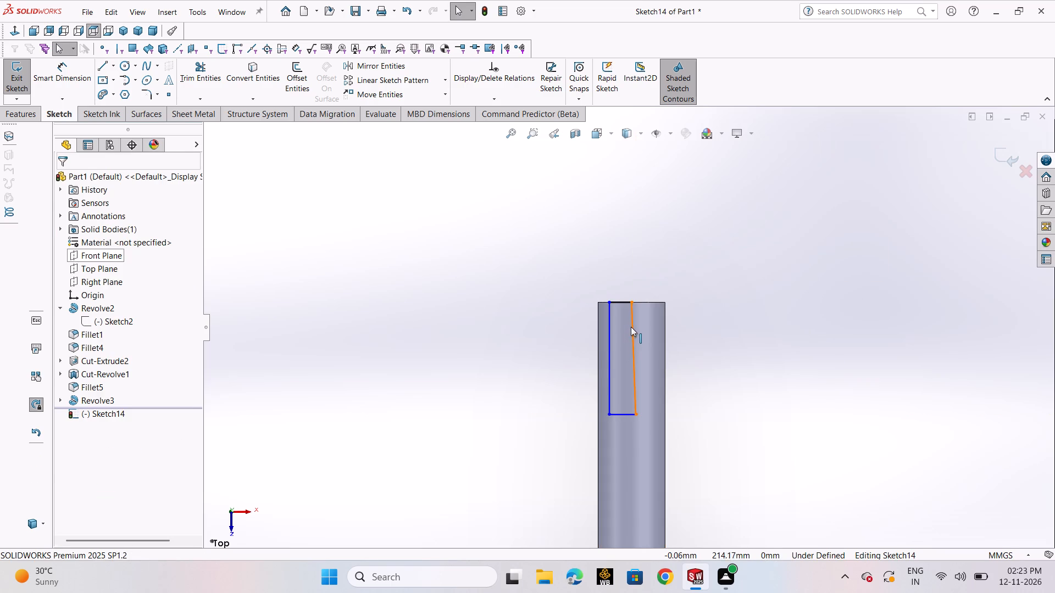
Make the profile's slanted long line near the shaft's axis vertical.
{"action": "left_click", "coordinate": [631, 327]}
{"action": "left_click", "coordinate": [688, 272]}
{"action": "left_click", "coordinate": [695, 347]}
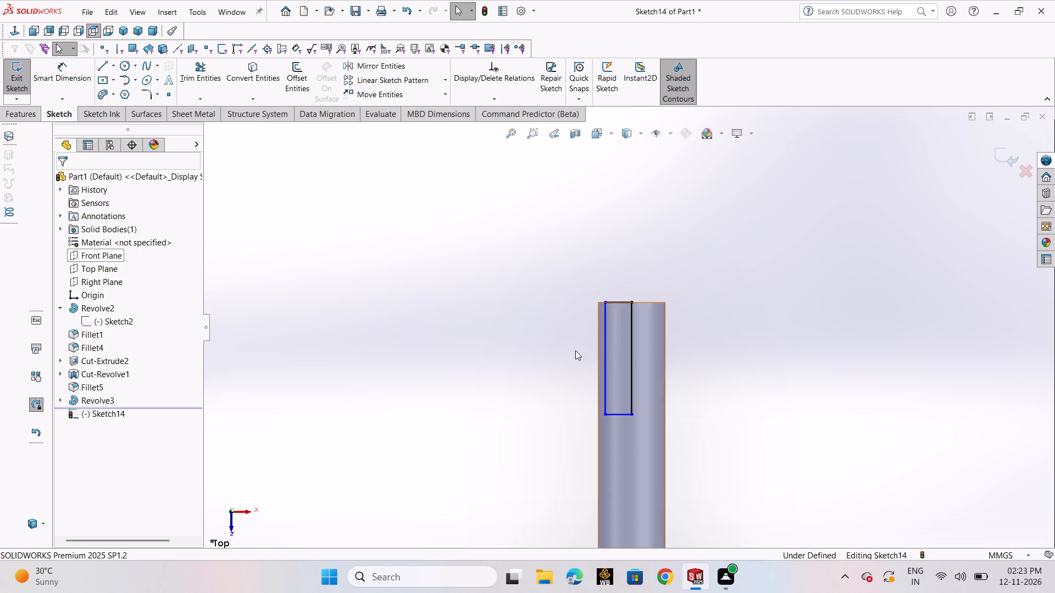
Dimension the profile's outer long edge as 30 mm.
{"action": "left_click", "coordinate": [81, 80]}
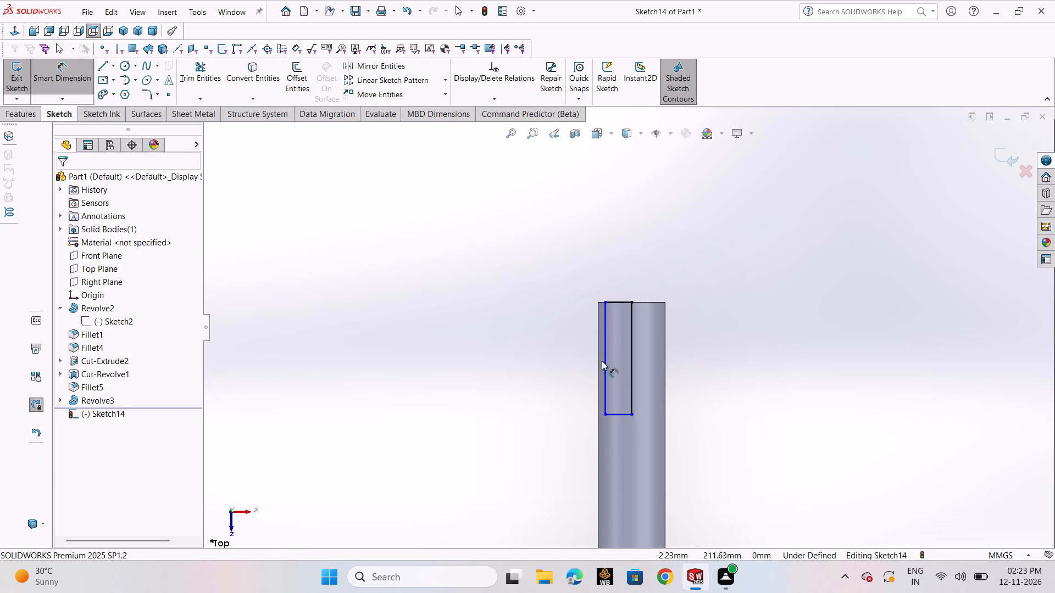
{"action": "left_click", "coordinate": [604, 363]}
{"action": "left_click", "coordinate": [526, 357]}
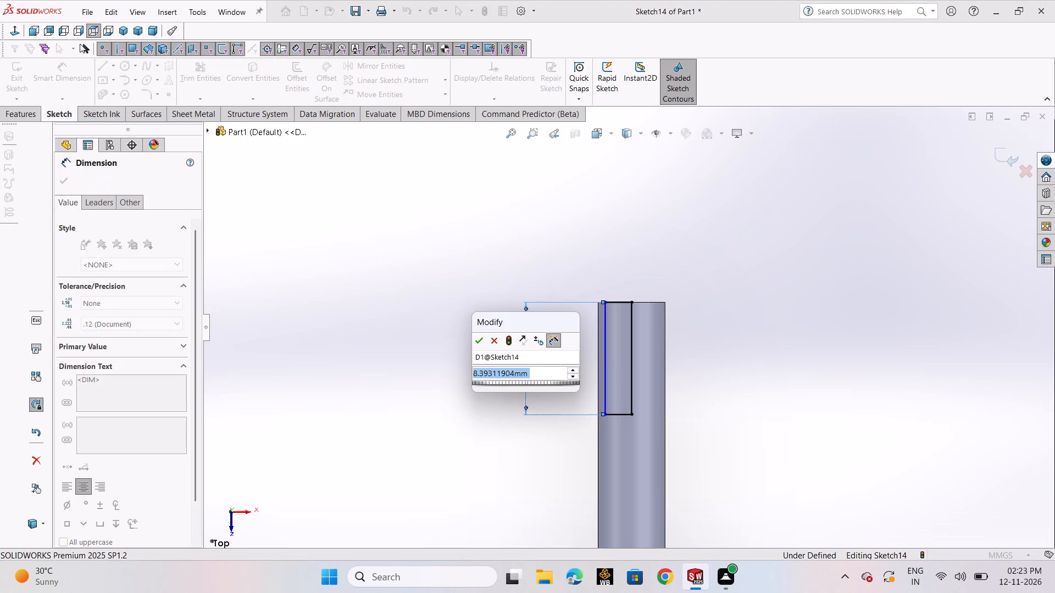
{"action": "type", "text": "30"}
{"action": "key", "text": "Return"}
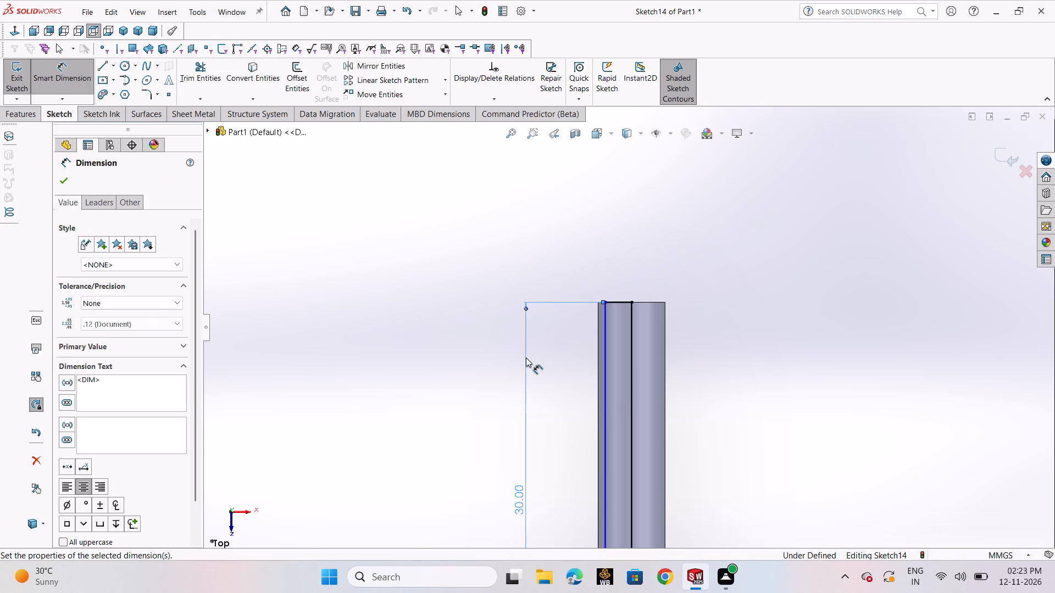
Dimension the profile's short edge at the shaft end as 1 mm.
{"action": "left_click", "coordinate": [624, 304]}
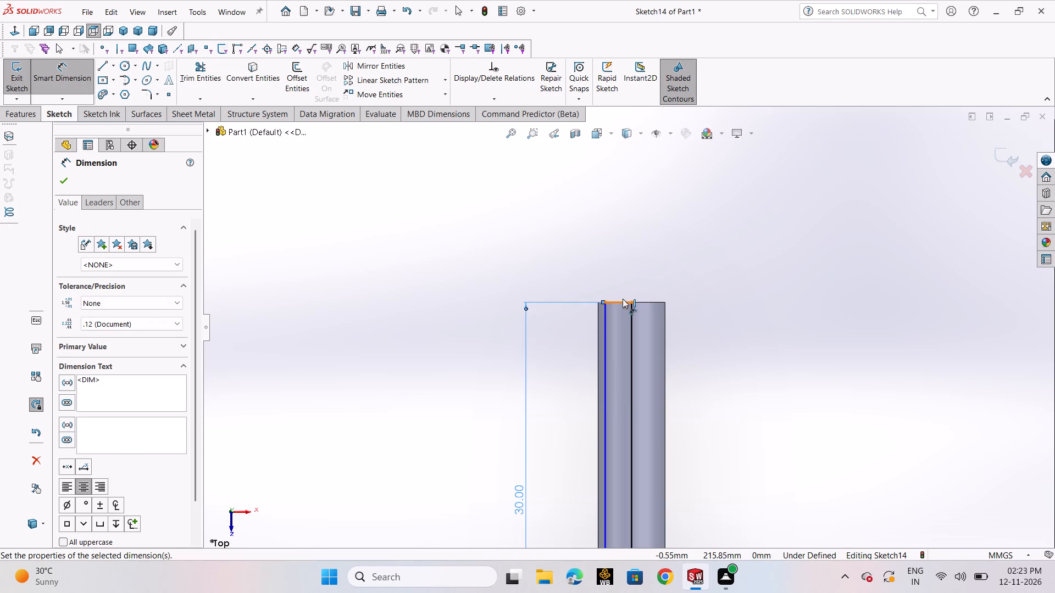
{"action": "left_click", "coordinate": [617, 258]}
{"action": "key", "text": "1"}
{"action": "key", "text": "Return"}
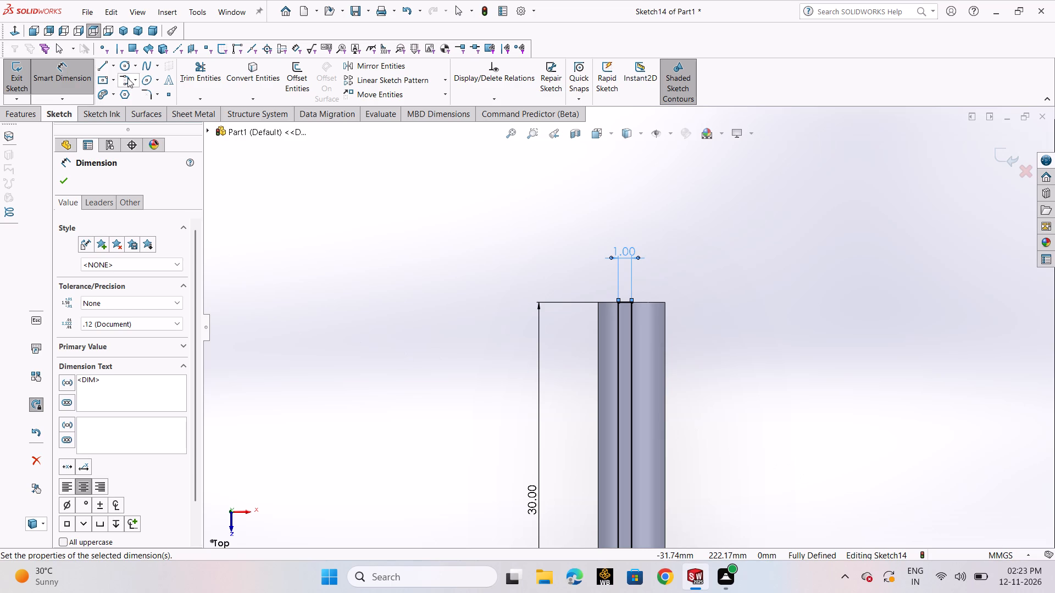
Sketch a horizontal centerline about 10.8 mm long across the shaft, below its end.
{"action": "left_click", "coordinate": [113, 65]}
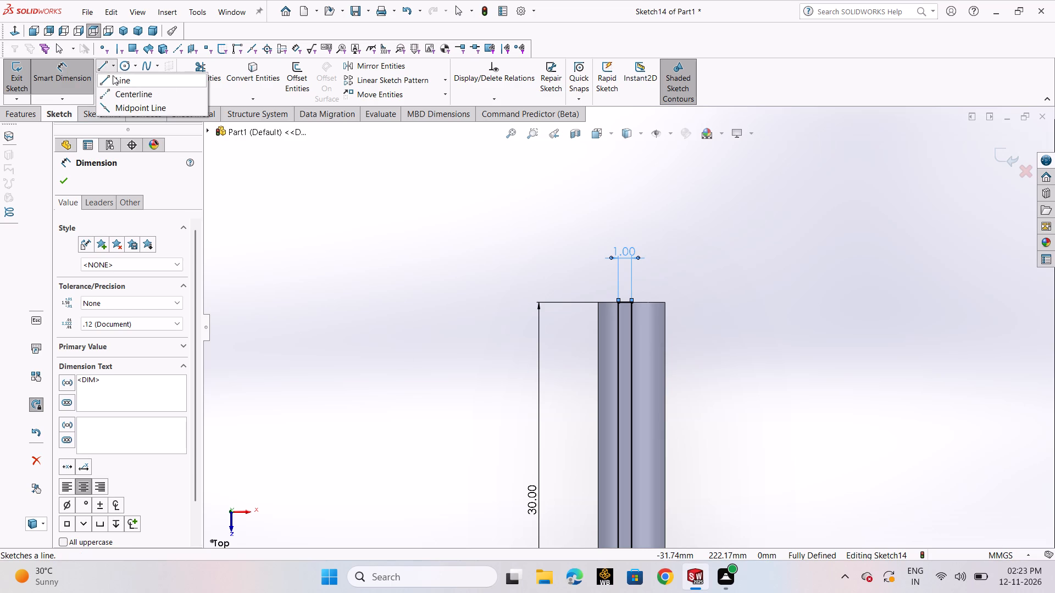
{"action": "left_click", "coordinate": [123, 92]}
{"action": "left_click_drag", "start_coordinate": [587, 404], "coordinate": [731, 404]}
{"action": "left_click", "coordinate": [731, 404]}
{"action": "right_click", "coordinate": [731, 404]}
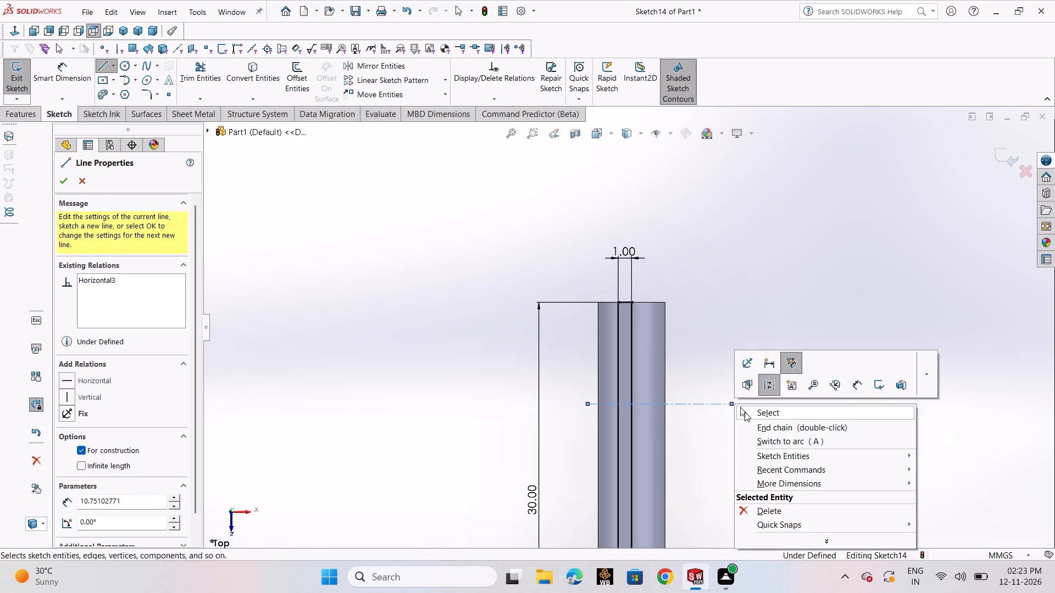
{"action": "left_click", "coordinate": [745, 412]}
Dimension the centerline 12 mm from the profile's short edge at the shaft end.
{"action": "left_click", "coordinate": [42, 72]}
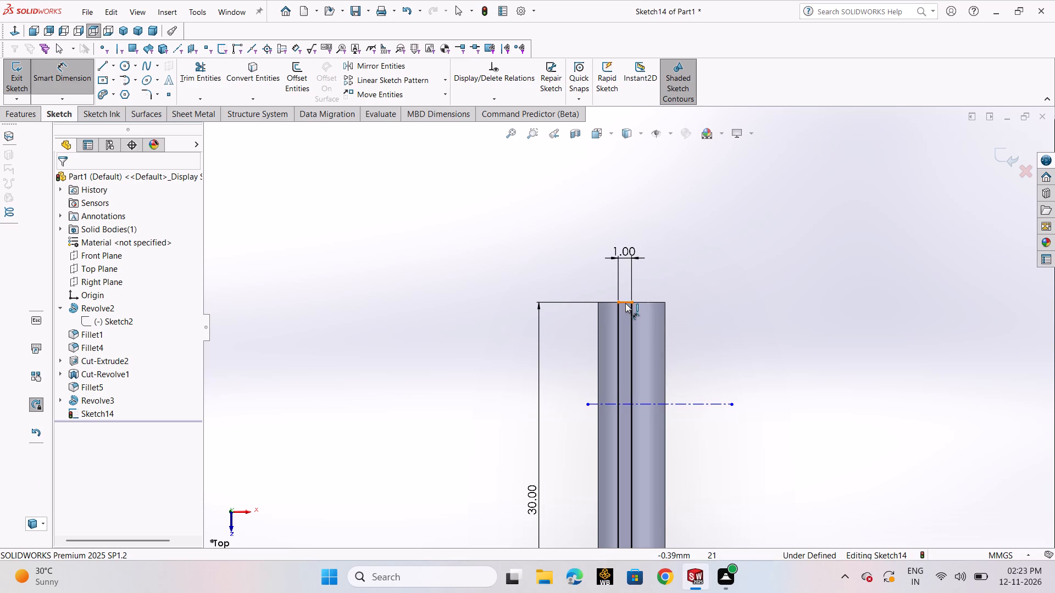
{"action": "left_click", "coordinate": [625, 303]}
{"action": "left_click", "coordinate": [692, 403]}
{"action": "left_click", "coordinate": [754, 352]}
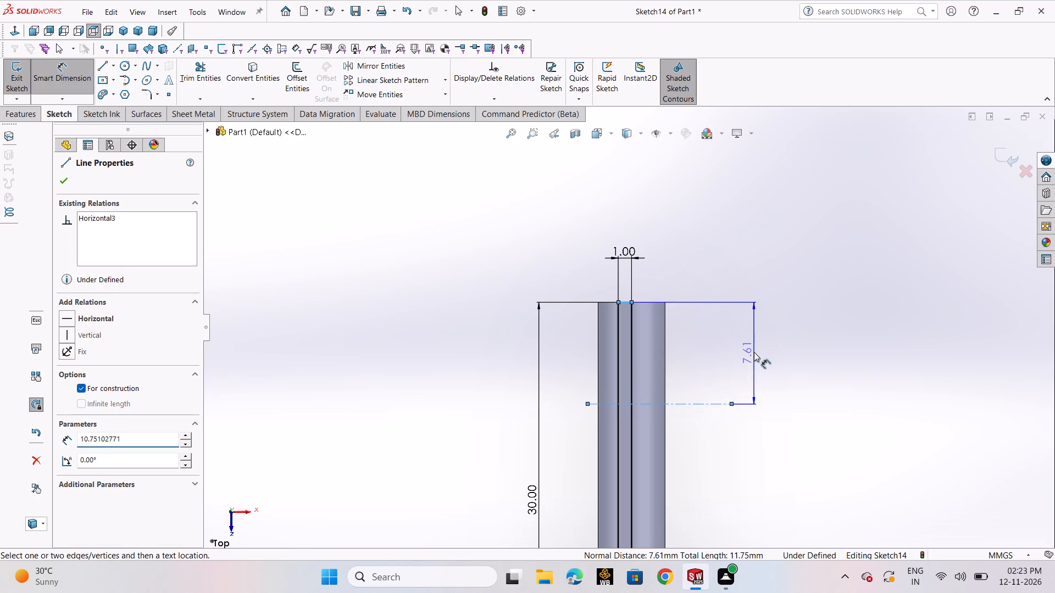
{"action": "type", "text": "12"}
{"action": "key", "text": "Return"}
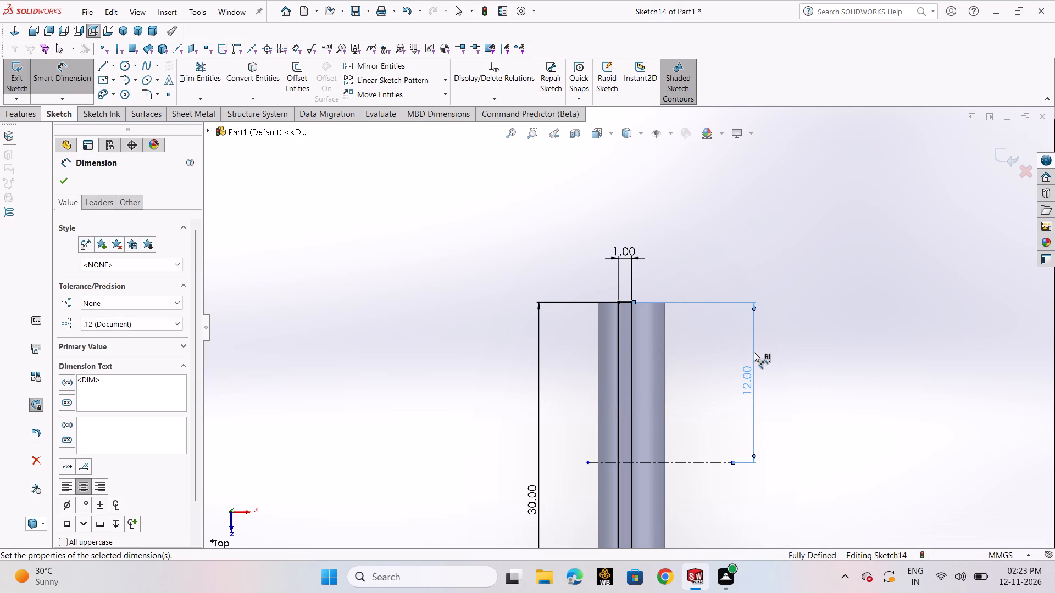
{"action": "left_click", "coordinate": [56, 183]}
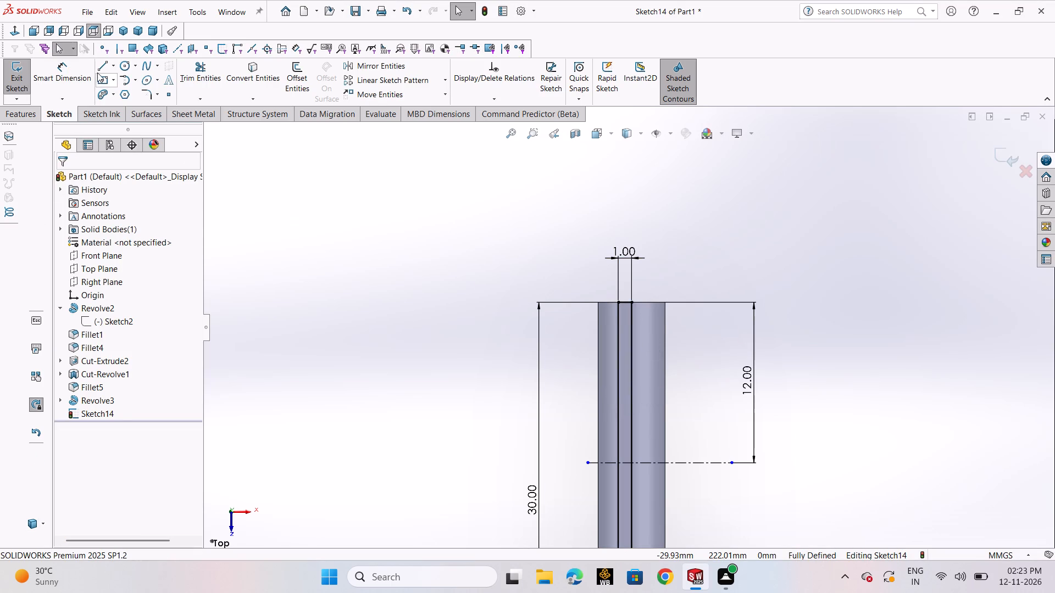
Sketch a slanted line about 12.1 mm long from the profile's outer corner at the shaft end to where the centerline meets the shaft's side edge.
{"action": "left_click", "coordinate": [100, 70]}
{"action": "left_click", "coordinate": [115, 83]}
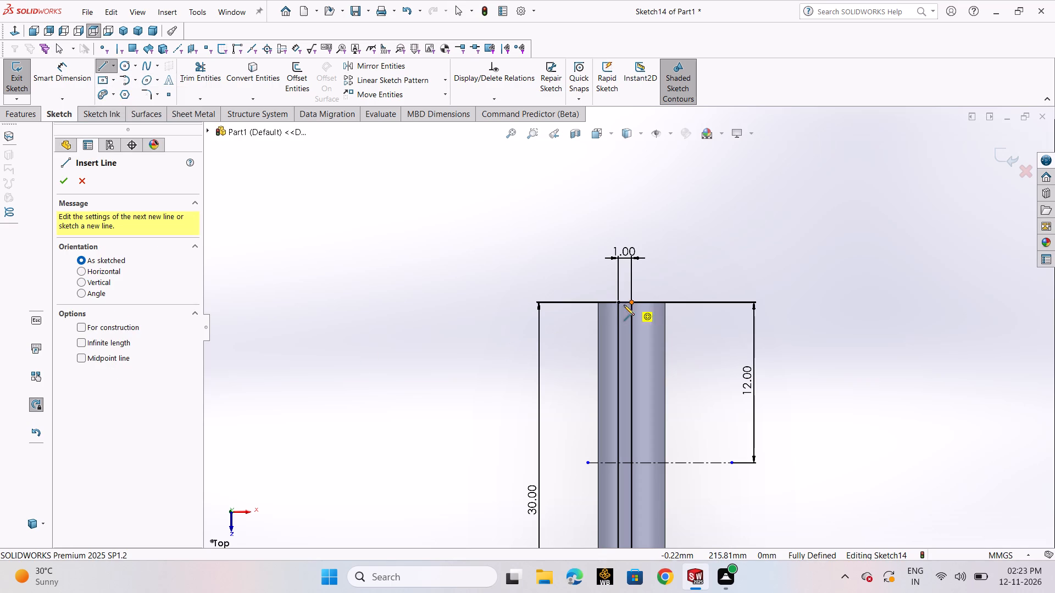
{"action": "left_click", "coordinate": [619, 305]}
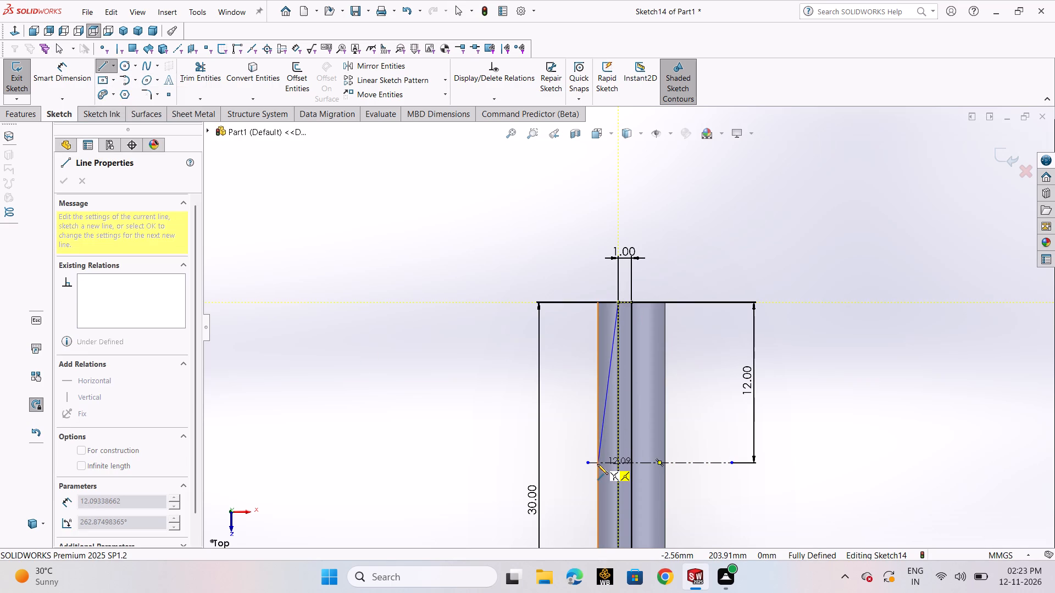
{"action": "left_click", "coordinate": [597, 464]}
{"action": "right_click", "coordinate": [597, 464]}
{"action": "left_click", "coordinate": [637, 460]}
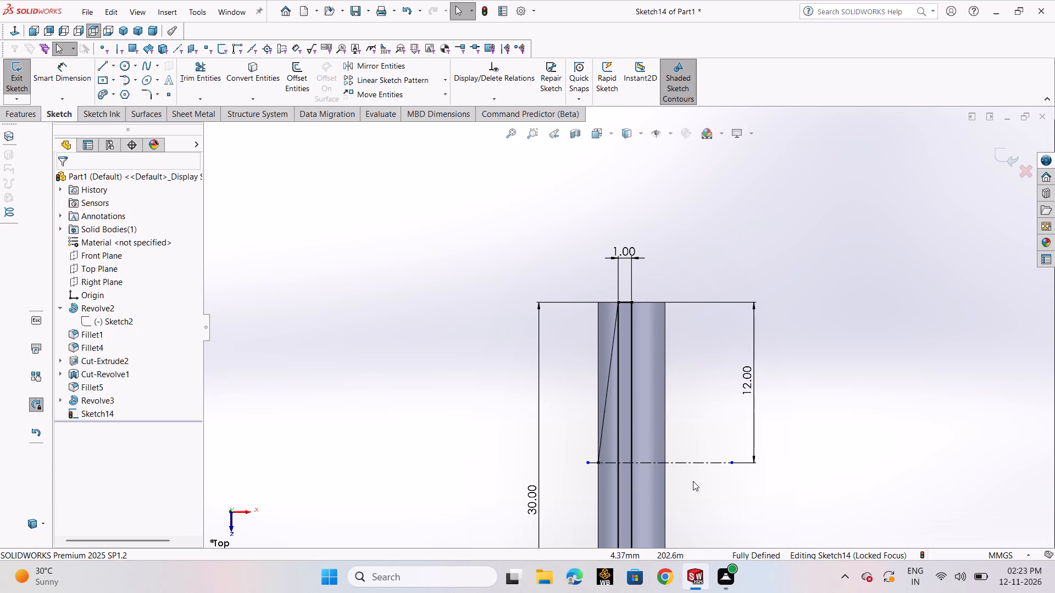
Sketch a second slanted line about 18.1 mm long from that side-edge point to the lower end of the profile's 30 mm line.
{"action": "scroll", "coordinate": [695, 476], "scroll_direction": "up", "scroll_amount": 5}
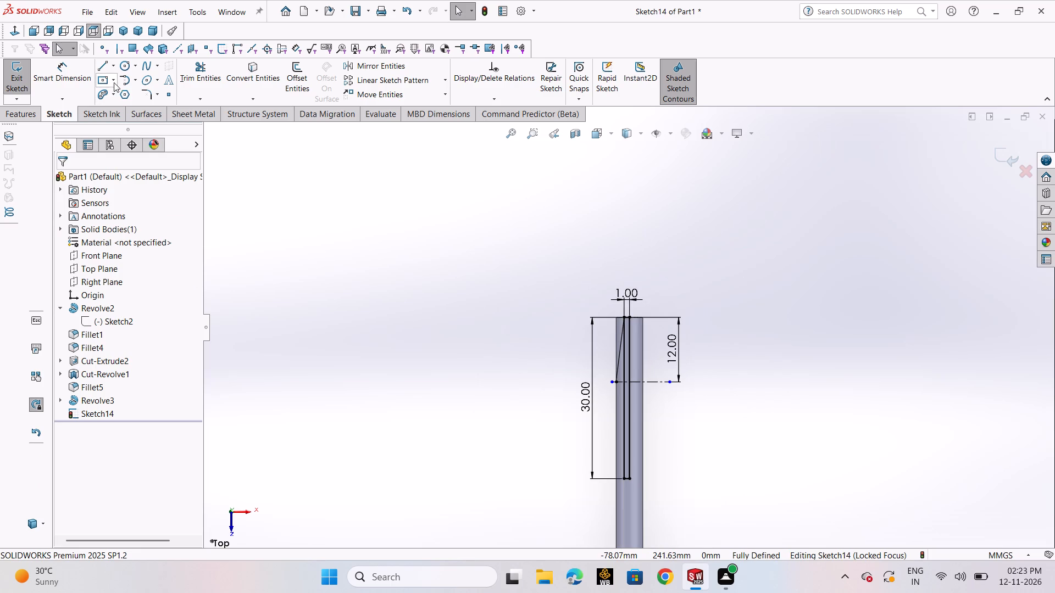
{"action": "left_click", "coordinate": [103, 72]}
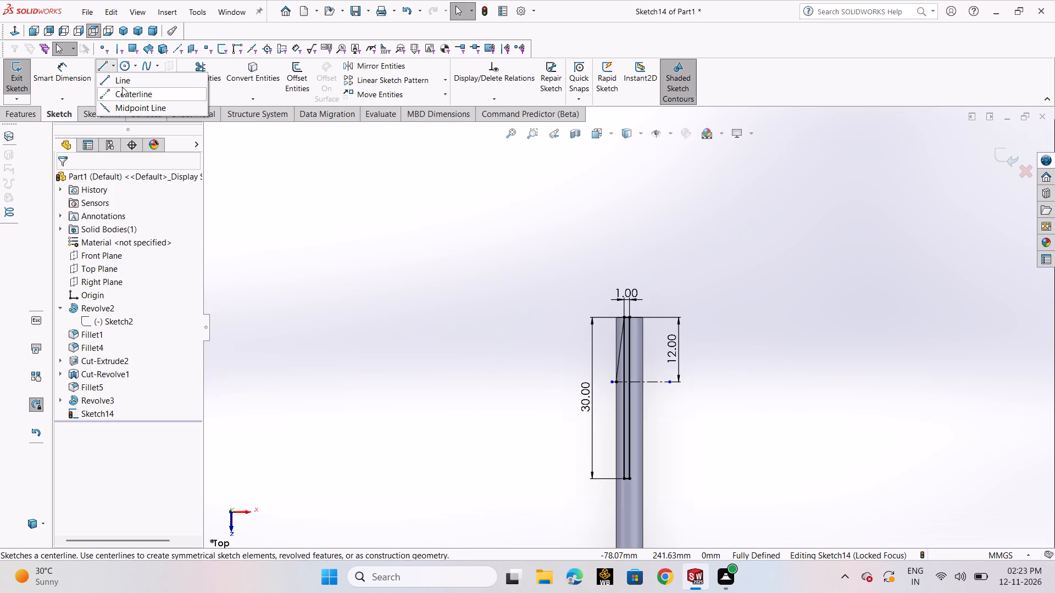
{"action": "left_click", "coordinate": [122, 87]}
{"action": "scroll", "coordinate": [618, 383], "scroll_direction": "down", "scroll_amount": 2}
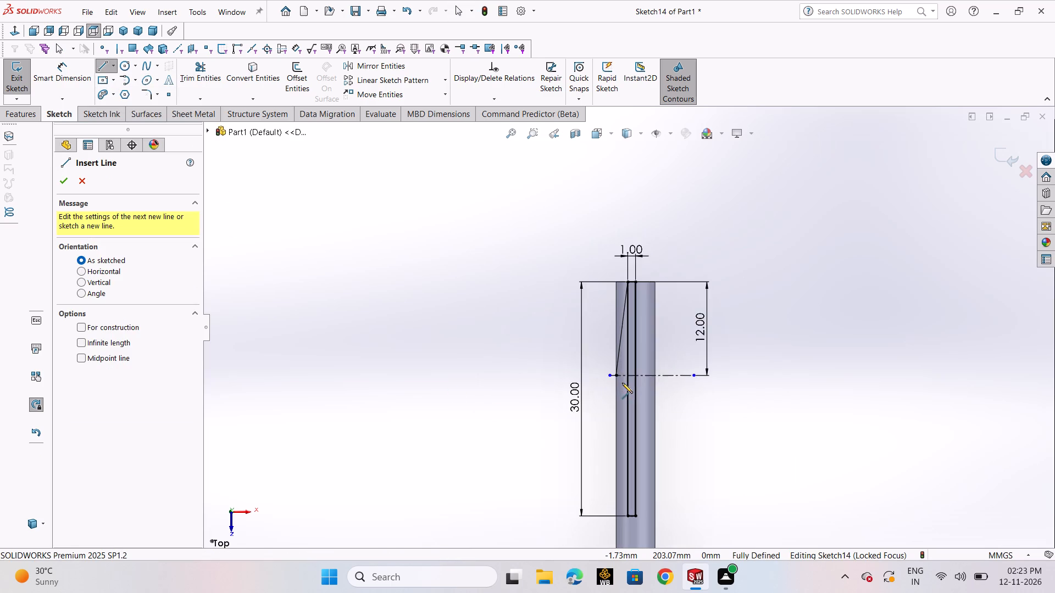
{"action": "scroll", "coordinate": [622, 382], "scroll_direction": "down", "scroll_amount": 4}
{"action": "left_click", "coordinate": [609, 353]}
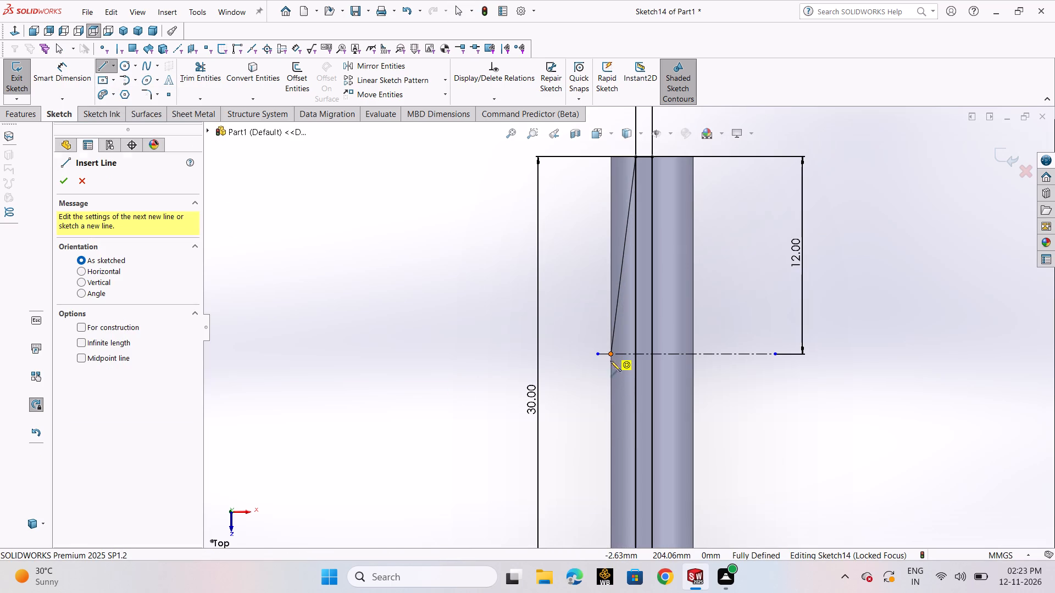
{"action": "scroll", "coordinate": [628, 436], "scroll_direction": "up", "scroll_amount": 4}
{"action": "left_click", "coordinate": [631, 485]}
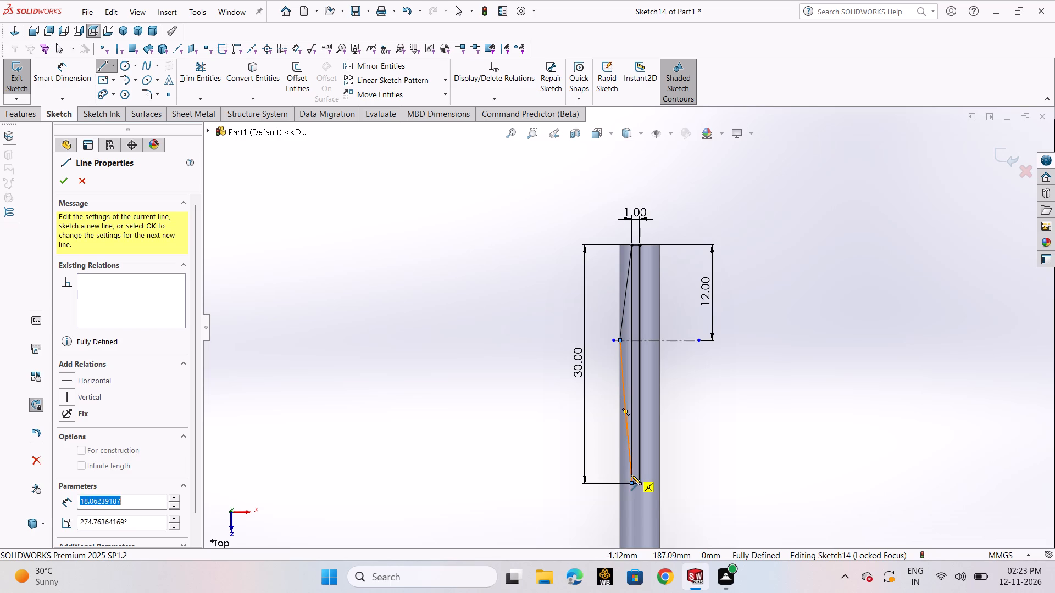
{"action": "right_click", "coordinate": [631, 474]}
{"action": "left_click", "coordinate": [667, 479]}
{"action": "left_click", "coordinate": [721, 410]}
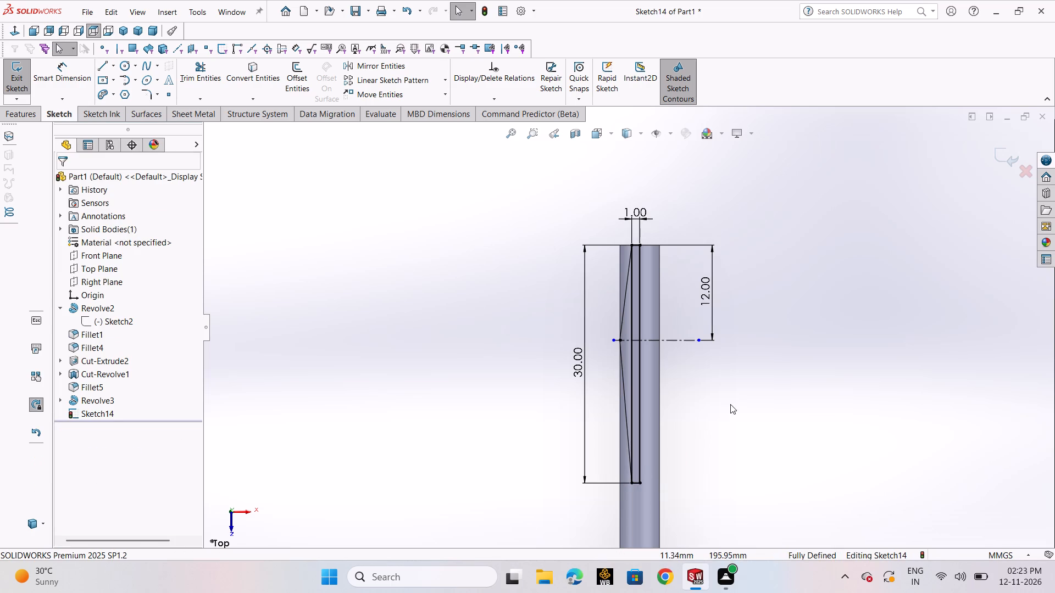
Trim away the centerline's stub outside the shaft and the profile's long line on the shaft's axis.
{"action": "left_click", "coordinate": [199, 75]}
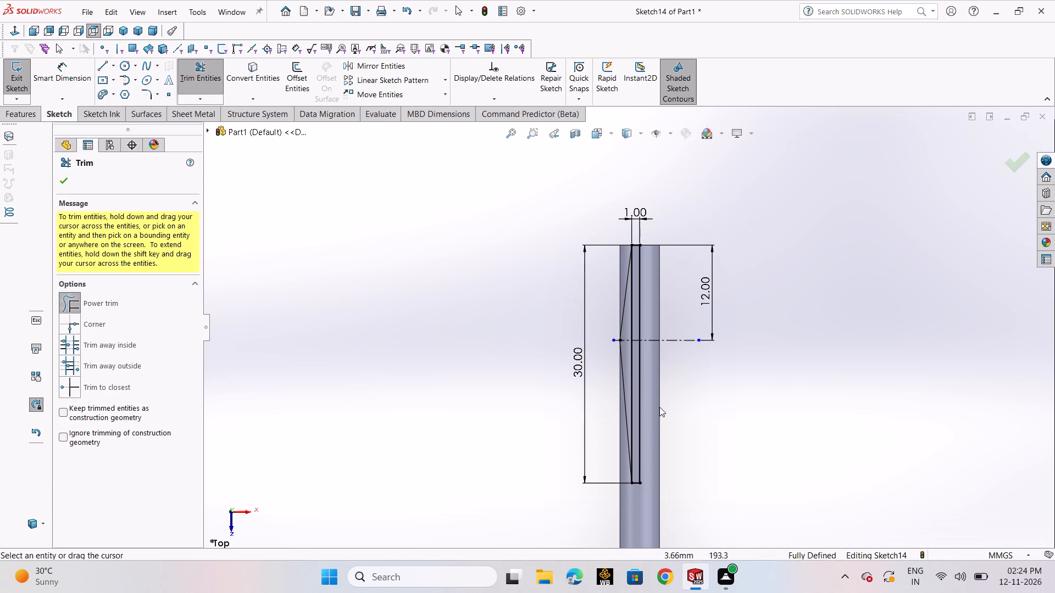
{"action": "scroll", "coordinate": [635, 368], "scroll_direction": "down", "scroll_amount": 5}
{"action": "scroll", "coordinate": [618, 320], "scroll_direction": "down", "scroll_amount": 2}
{"action": "left_click_drag", "start_coordinate": [629, 245], "coordinate": [629, 293]}
{"action": "scroll", "coordinate": [686, 397], "scroll_direction": "up", "scroll_amount": 2}
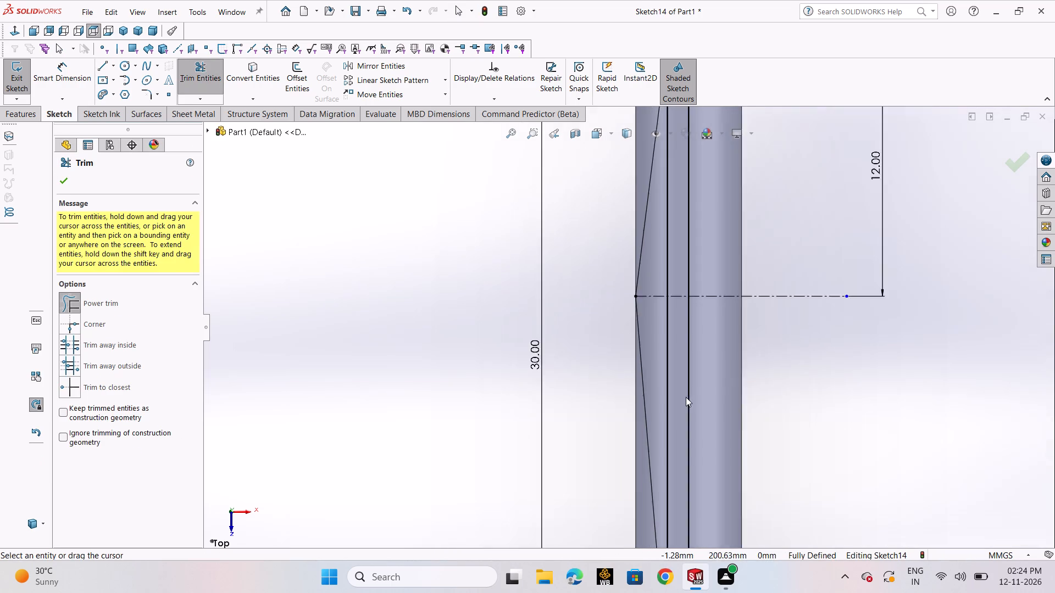
{"action": "scroll", "coordinate": [686, 397], "scroll_direction": "up", "scroll_amount": 5}
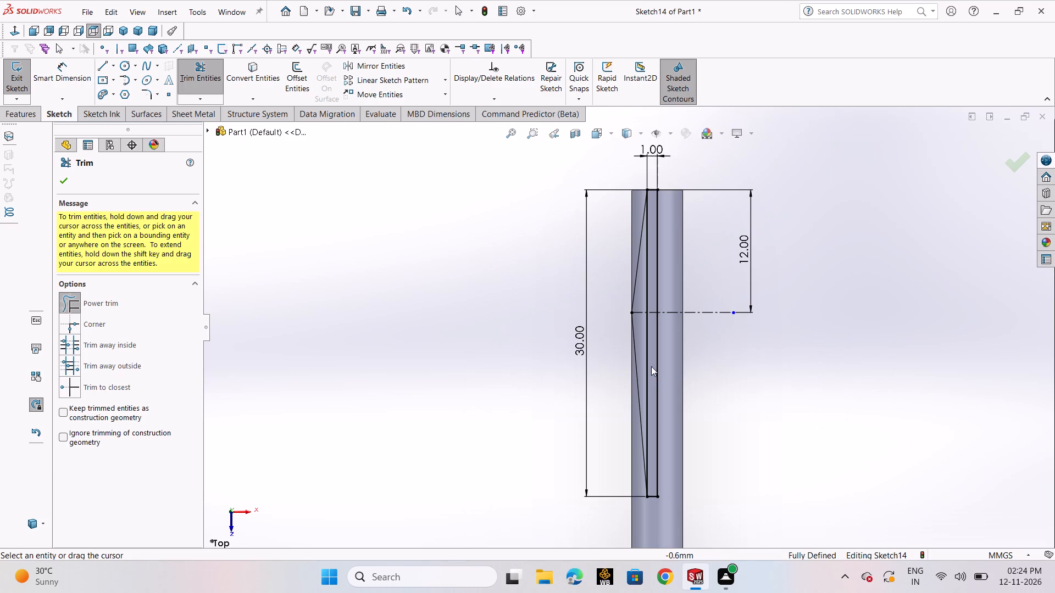
{"action": "left_click_drag", "start_coordinate": [660, 354], "coordinate": [656, 349]}
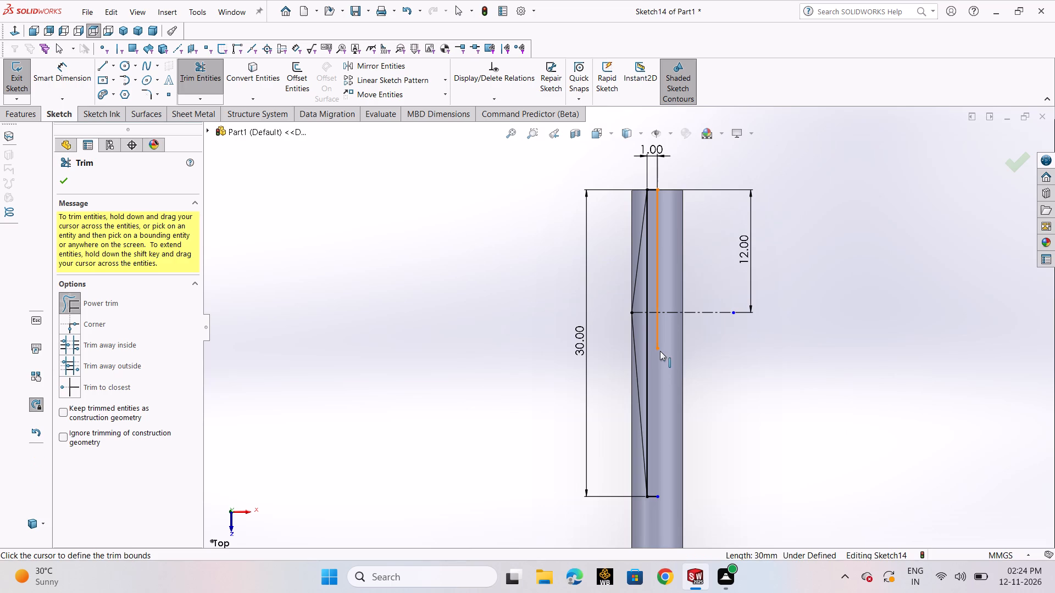
{"action": "left_click_drag", "start_coordinate": [661, 335], "coordinate": [651, 325]}
{"action": "left_click_drag", "start_coordinate": [679, 289], "coordinate": [658, 269]}
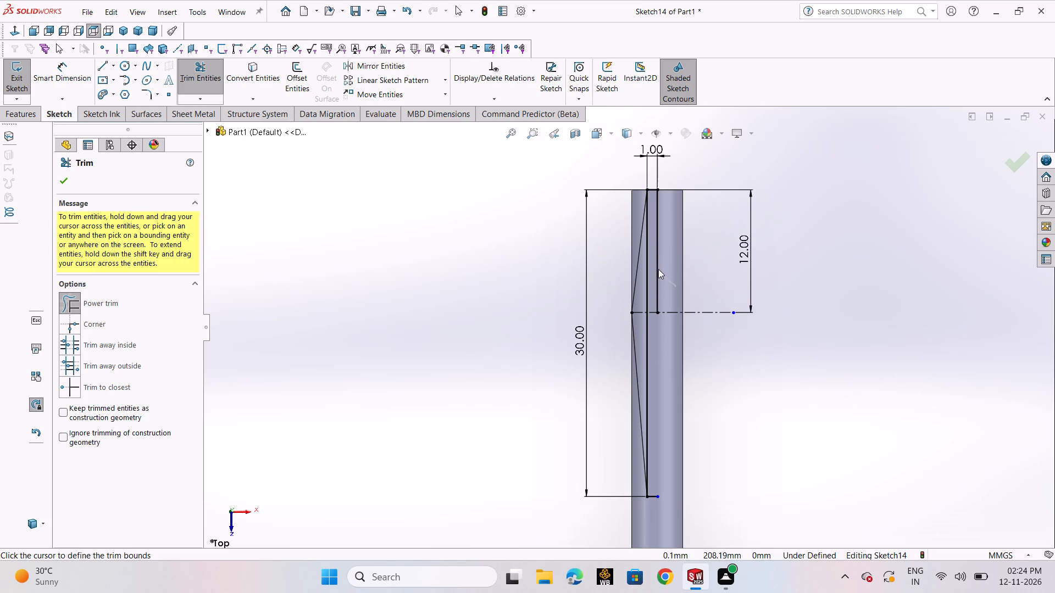
{"action": "left_click_drag", "start_coordinate": [658, 269], "coordinate": [655, 263]}
Trim away the profile's two short horizontal edges, leaving only the triangle formed by the 30 mm line and the slanted lines.
{"action": "scroll", "coordinate": [659, 176], "scroll_direction": "down", "scroll_amount": 2}
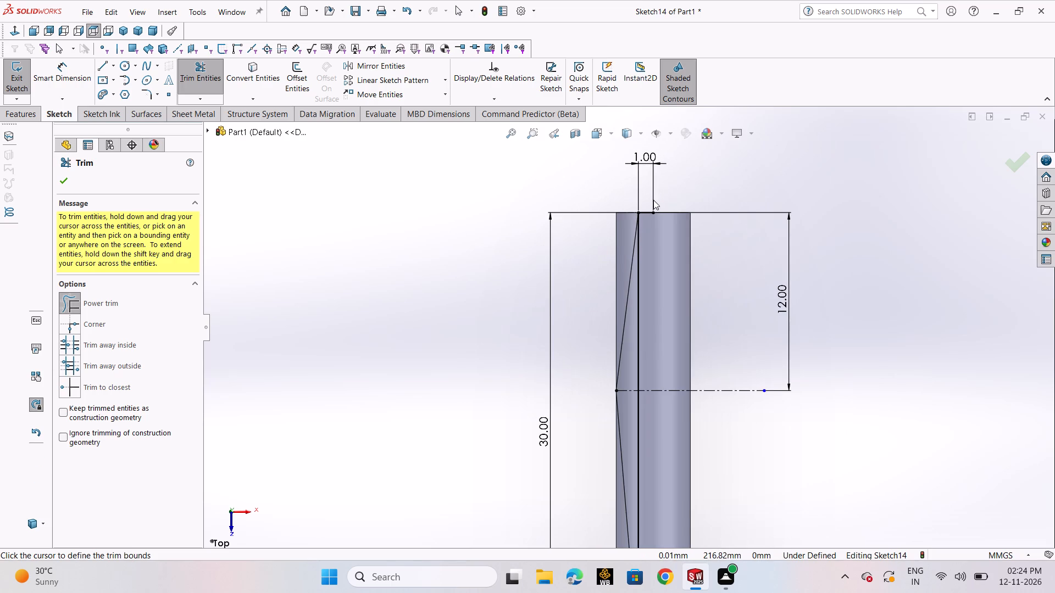
{"action": "left_click_drag", "start_coordinate": [647, 198], "coordinate": [647, 219]}
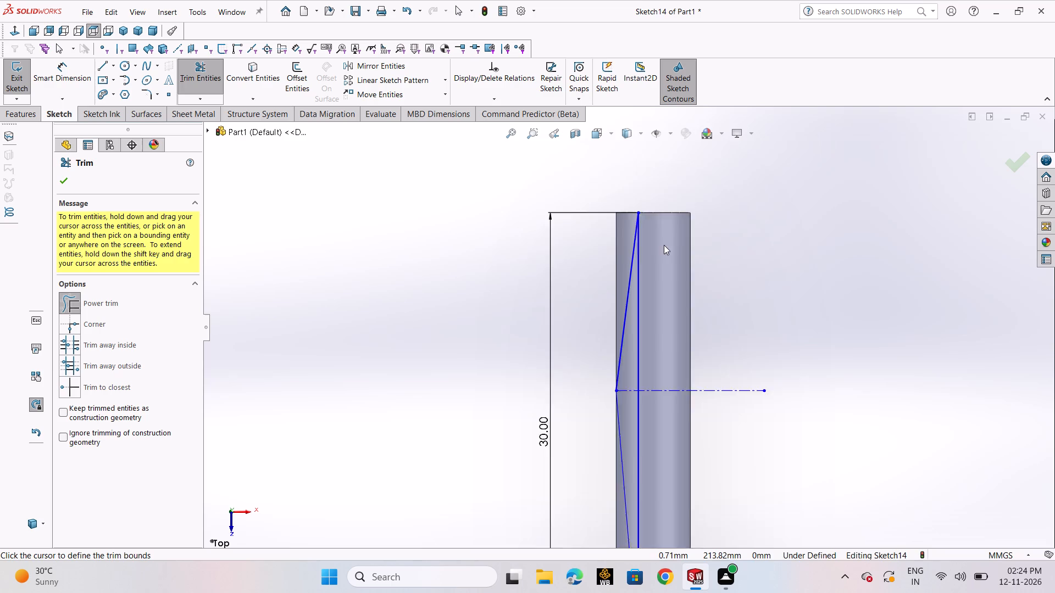
{"action": "scroll", "coordinate": [664, 245], "scroll_direction": "up", "scroll_amount": 4}
{"action": "scroll", "coordinate": [663, 478], "scroll_direction": "down", "scroll_amount": 4}
{"action": "scroll", "coordinate": [605, 460], "scroll_direction": "down", "scroll_amount": 1}
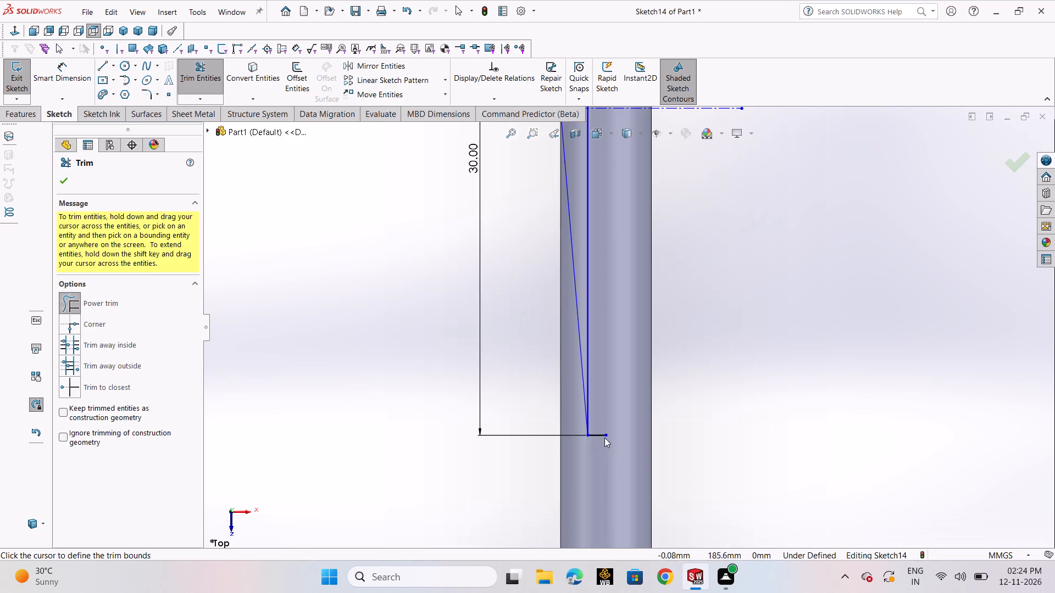
{"action": "left_click_drag", "start_coordinate": [595, 417], "coordinate": [602, 445]}
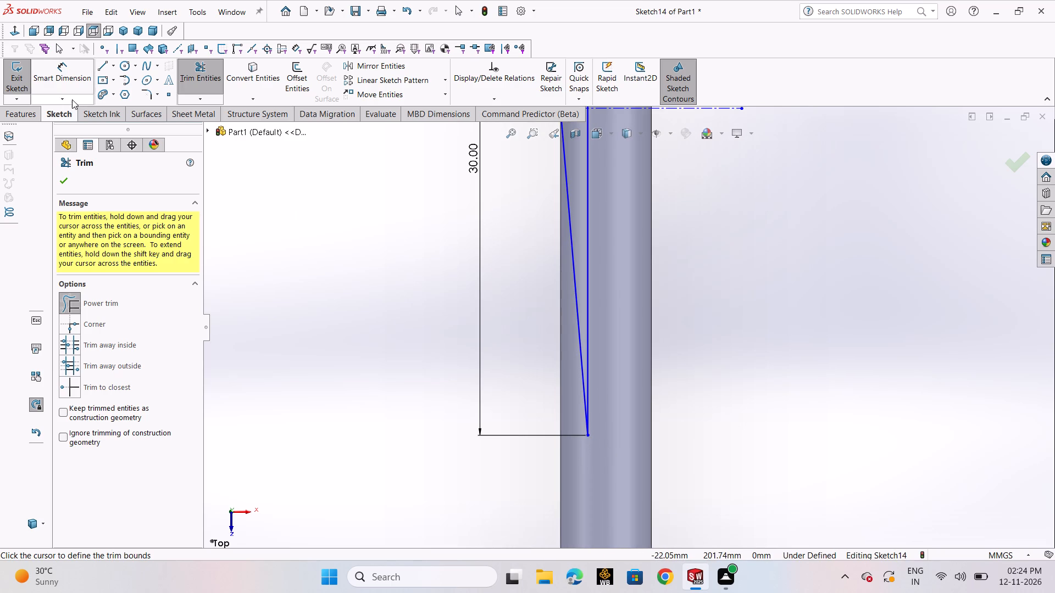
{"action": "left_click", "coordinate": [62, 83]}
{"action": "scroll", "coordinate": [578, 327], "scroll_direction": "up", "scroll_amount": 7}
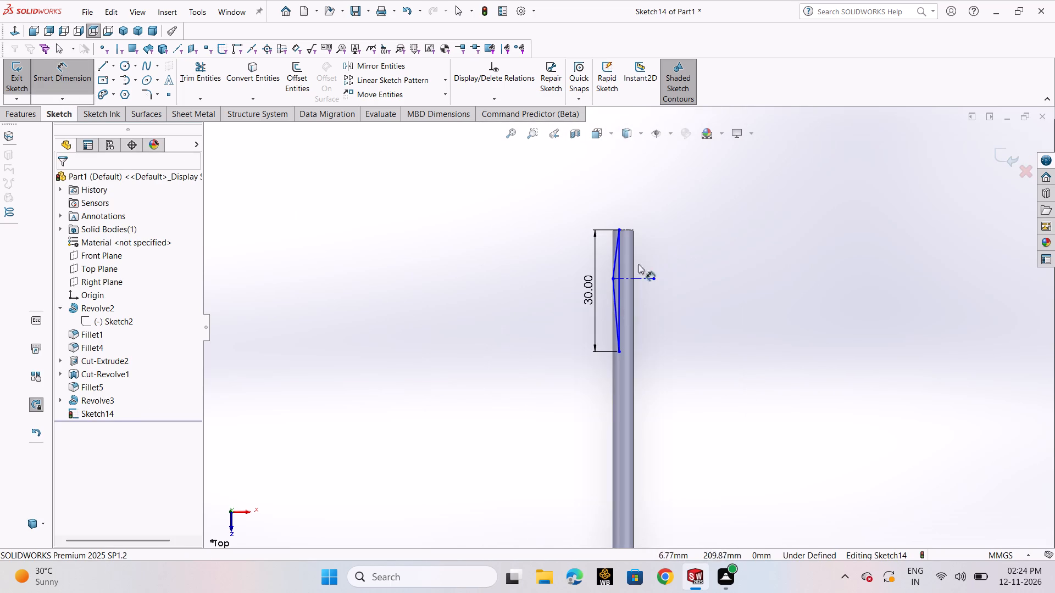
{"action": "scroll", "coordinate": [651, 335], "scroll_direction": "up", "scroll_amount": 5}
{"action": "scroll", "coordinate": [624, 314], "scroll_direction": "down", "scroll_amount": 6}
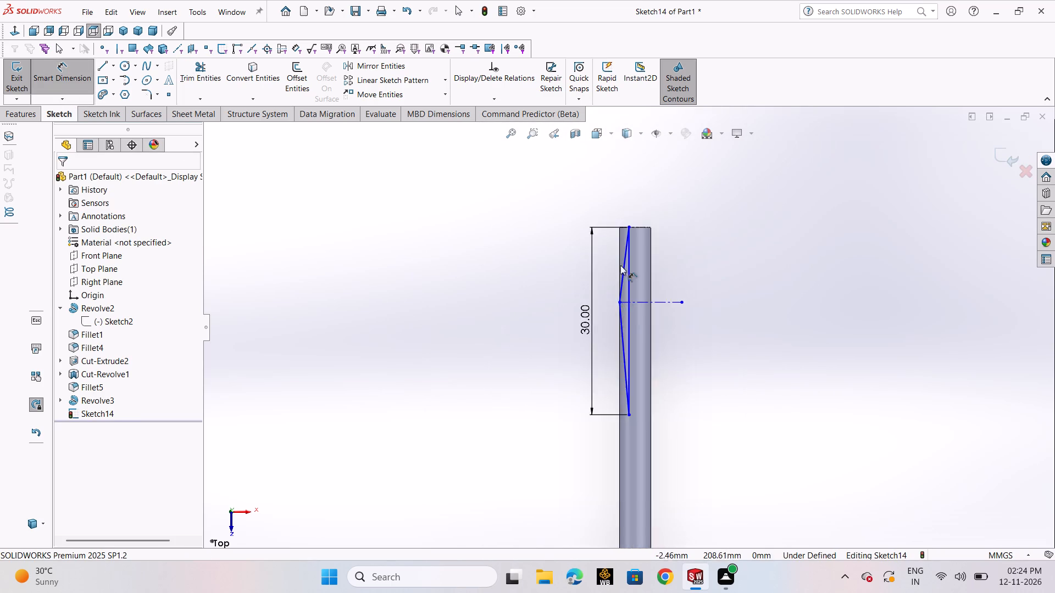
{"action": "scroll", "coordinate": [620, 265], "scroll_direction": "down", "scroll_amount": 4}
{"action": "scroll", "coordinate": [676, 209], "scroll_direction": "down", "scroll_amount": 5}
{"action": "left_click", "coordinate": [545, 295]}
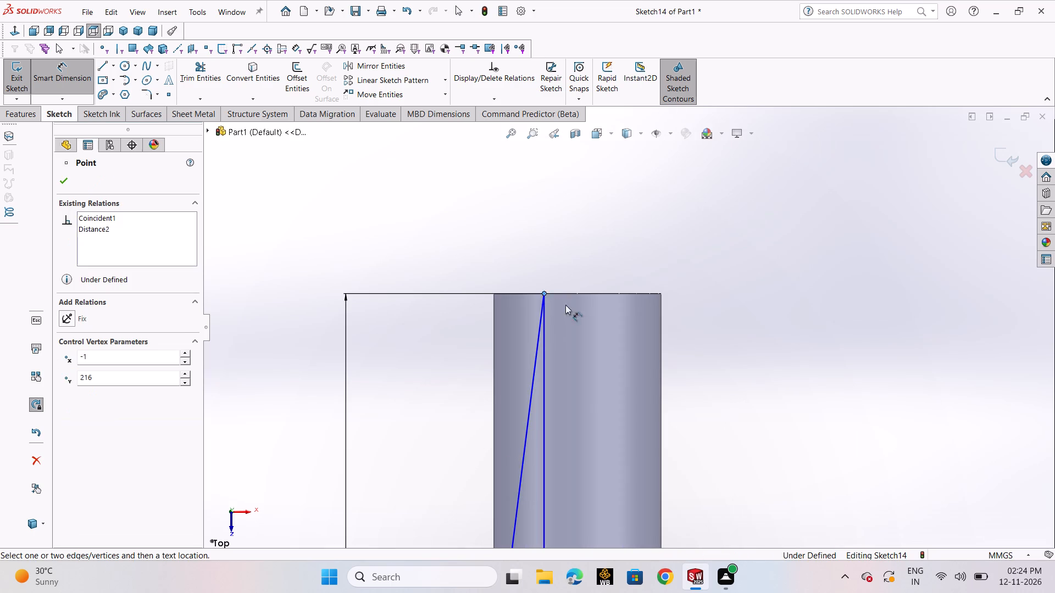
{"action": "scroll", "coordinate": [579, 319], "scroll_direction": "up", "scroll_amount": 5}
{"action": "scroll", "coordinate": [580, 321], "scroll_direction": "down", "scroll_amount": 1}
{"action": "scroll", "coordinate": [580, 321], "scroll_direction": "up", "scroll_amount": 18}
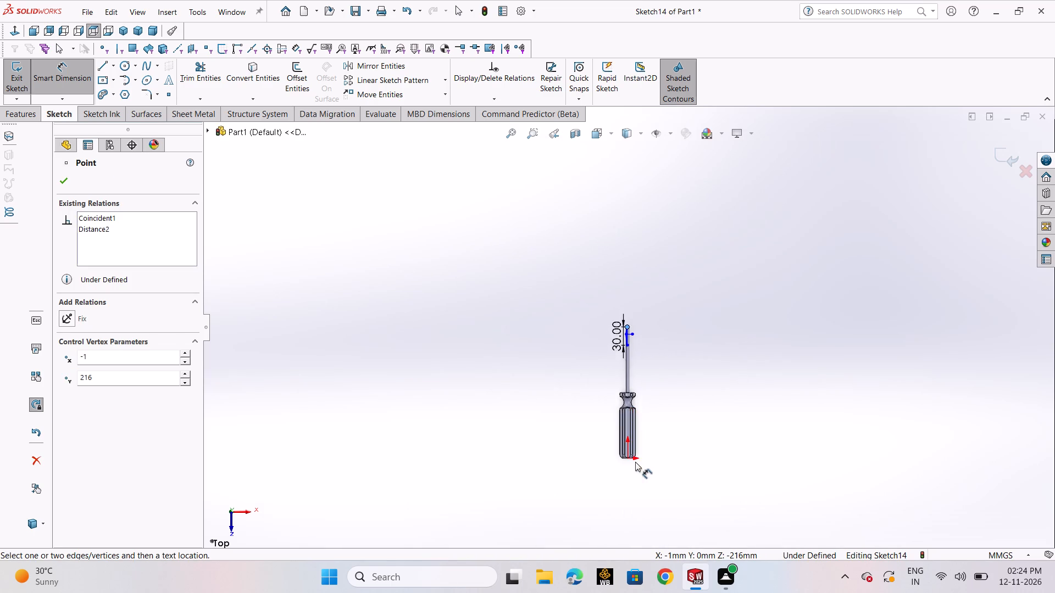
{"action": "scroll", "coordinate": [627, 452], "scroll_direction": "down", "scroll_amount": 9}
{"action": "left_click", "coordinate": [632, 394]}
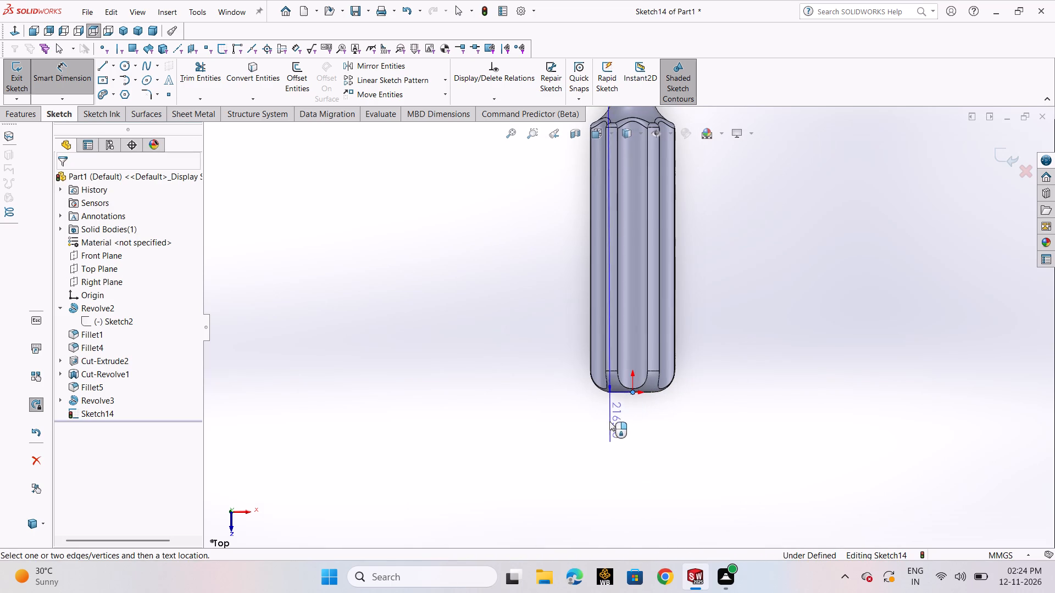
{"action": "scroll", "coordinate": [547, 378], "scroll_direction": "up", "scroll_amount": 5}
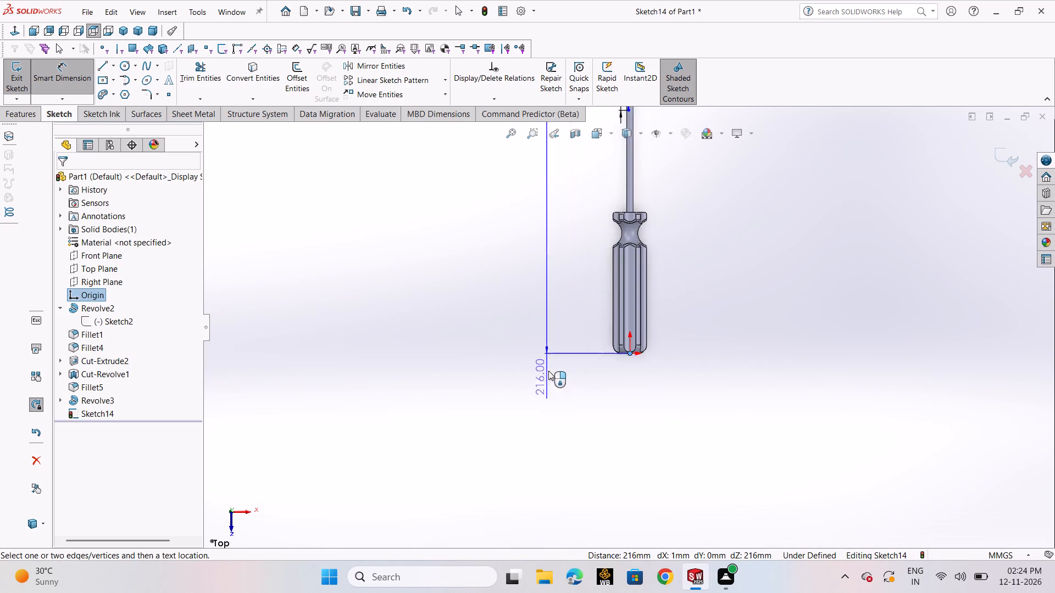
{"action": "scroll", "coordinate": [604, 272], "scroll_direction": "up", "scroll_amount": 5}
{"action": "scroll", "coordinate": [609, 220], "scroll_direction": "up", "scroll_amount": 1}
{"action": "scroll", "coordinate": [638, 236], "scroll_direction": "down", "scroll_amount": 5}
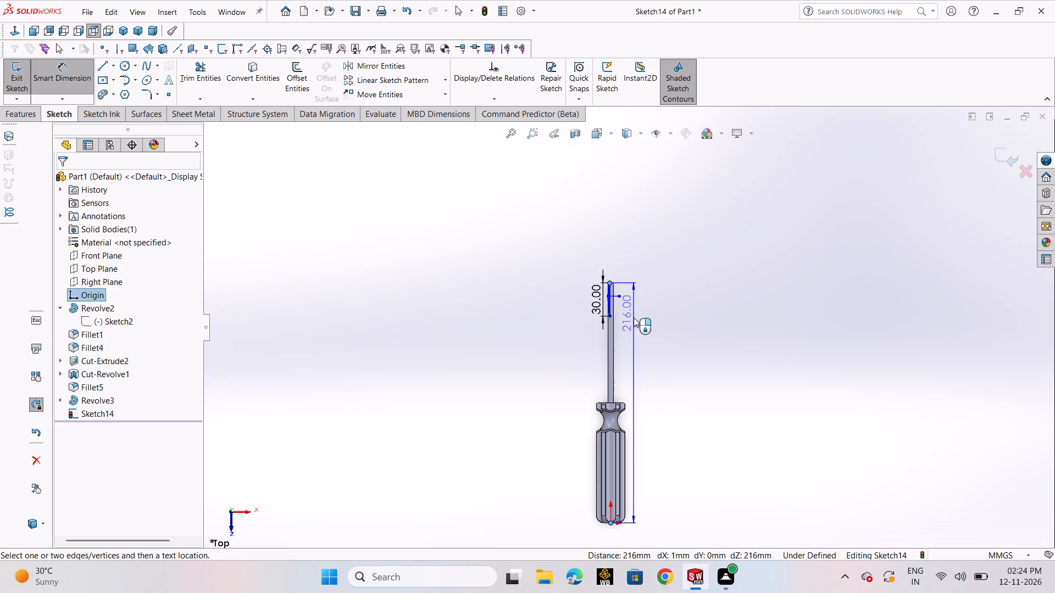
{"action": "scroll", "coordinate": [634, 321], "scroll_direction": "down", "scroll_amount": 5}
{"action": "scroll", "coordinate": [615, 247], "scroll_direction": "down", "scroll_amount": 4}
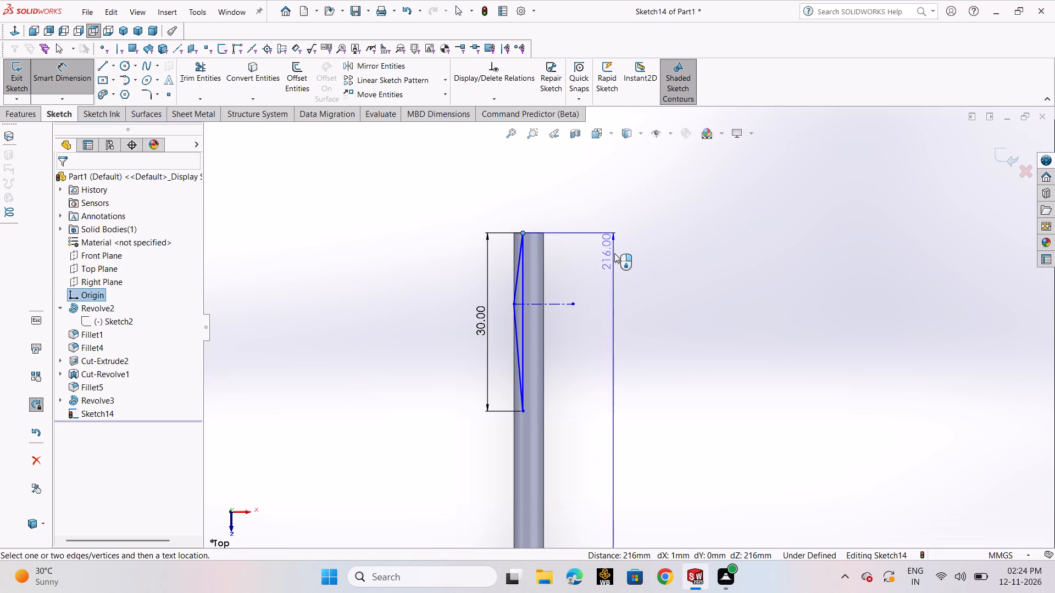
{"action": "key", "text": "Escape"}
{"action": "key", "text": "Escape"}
Sketch a vertical centerline about 321 mm long from the origin up through the shaft's axis and past its end.
{"action": "left_click", "coordinate": [114, 64]}
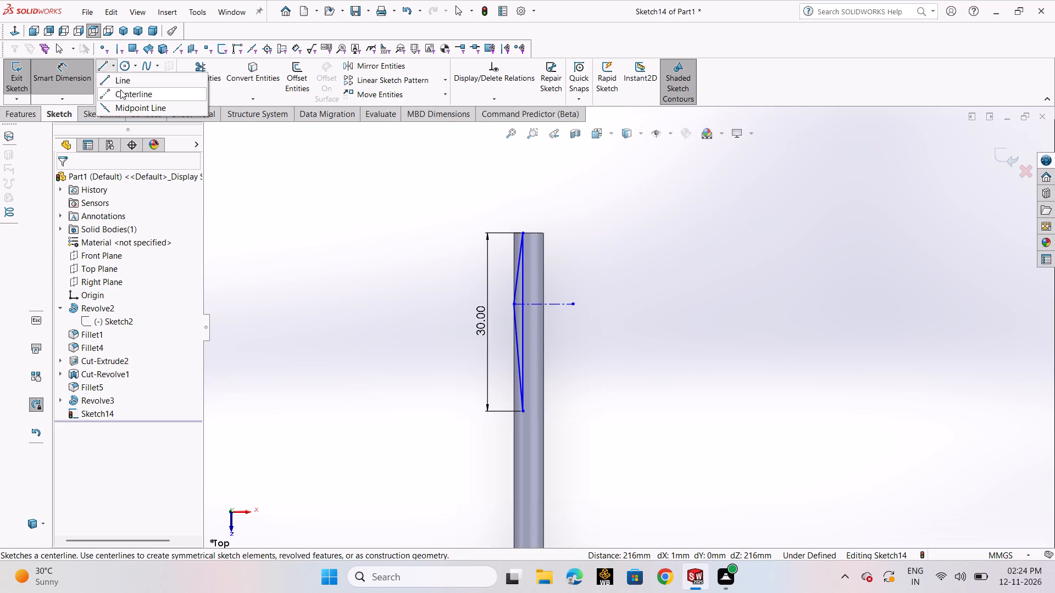
{"action": "left_click", "coordinate": [120, 89]}
{"action": "scroll", "coordinate": [436, 317], "scroll_direction": "up", "scroll_amount": 7}
{"action": "scroll", "coordinate": [612, 398], "scroll_direction": "up", "scroll_amount": 2}
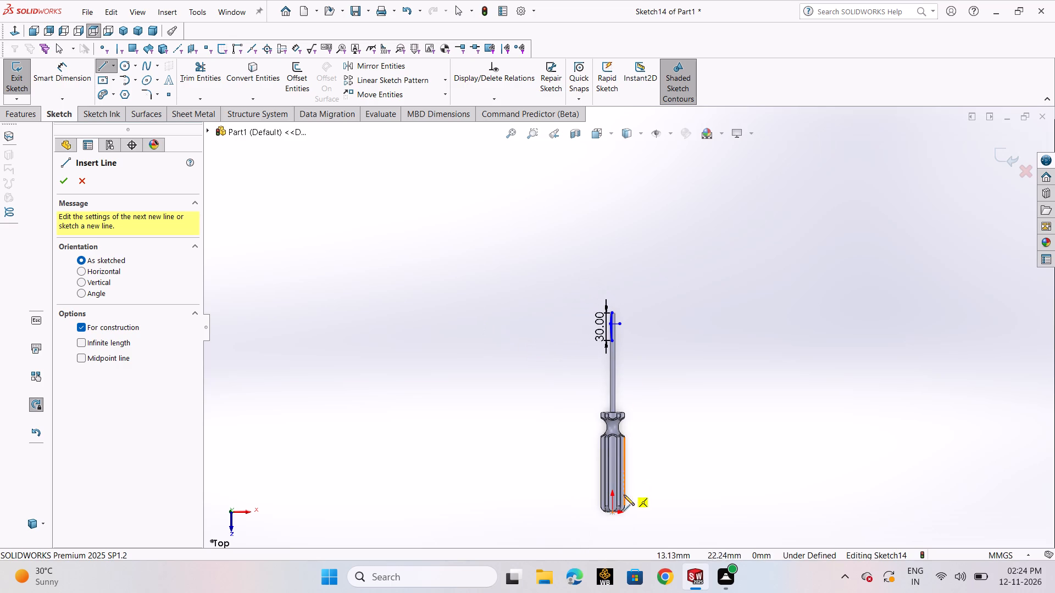
{"action": "left_click", "coordinate": [612, 513]}
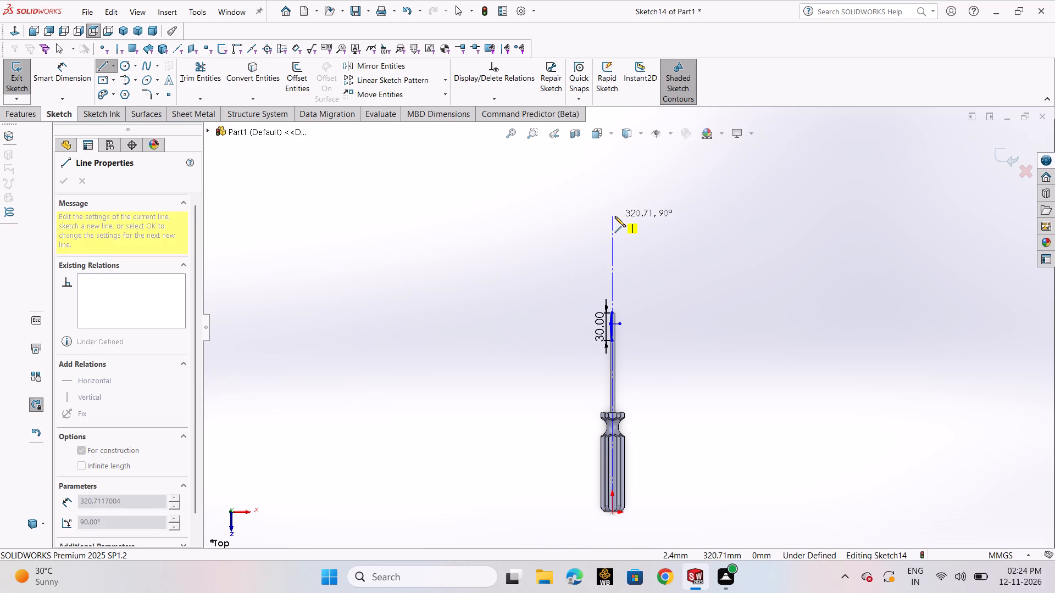
{"action": "left_click", "coordinate": [615, 216]}
{"action": "right_click", "coordinate": [615, 216]}
{"action": "left_click", "coordinate": [619, 221]}
{"action": "right_click", "coordinate": [626, 237]}
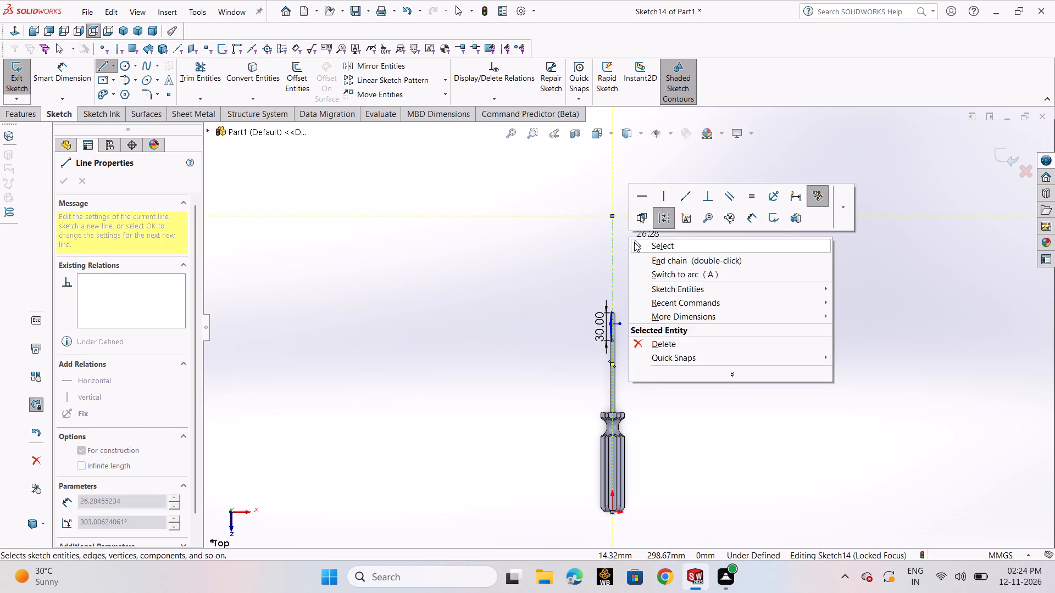
{"action": "left_click", "coordinate": [635, 242]}
Dimension the profile's corner at the shaft end 1 mm from the vertical centerline.
{"action": "scroll", "coordinate": [636, 254], "scroll_direction": "down", "scroll_amount": 4}
{"action": "scroll", "coordinate": [596, 433], "scroll_direction": "down", "scroll_amount": 6}
{"action": "scroll", "coordinate": [579, 327], "scroll_direction": "down", "scroll_amount": 5}
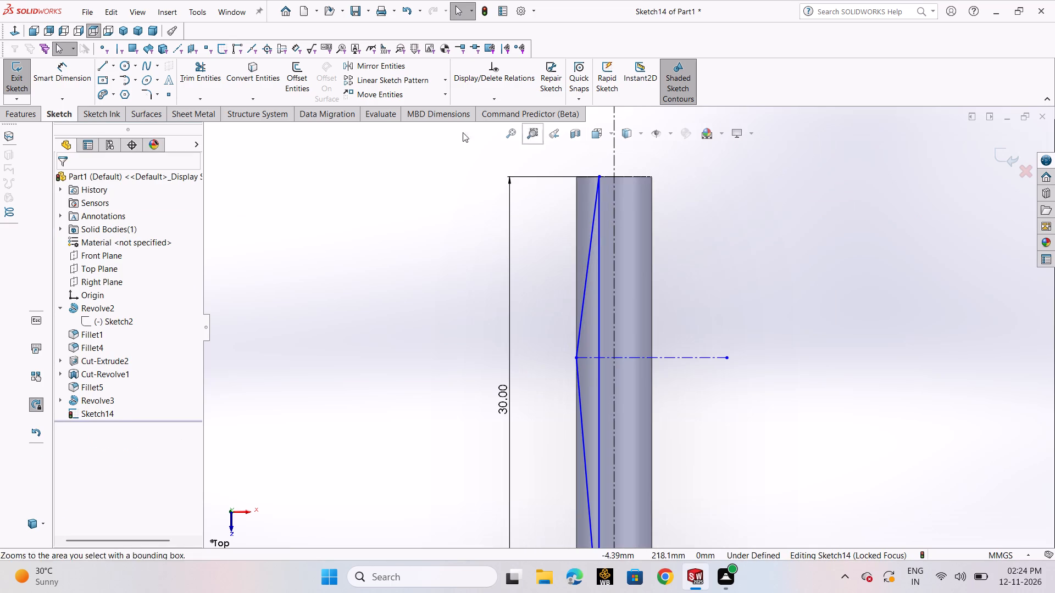
{"action": "left_click", "coordinate": [80, 77]}
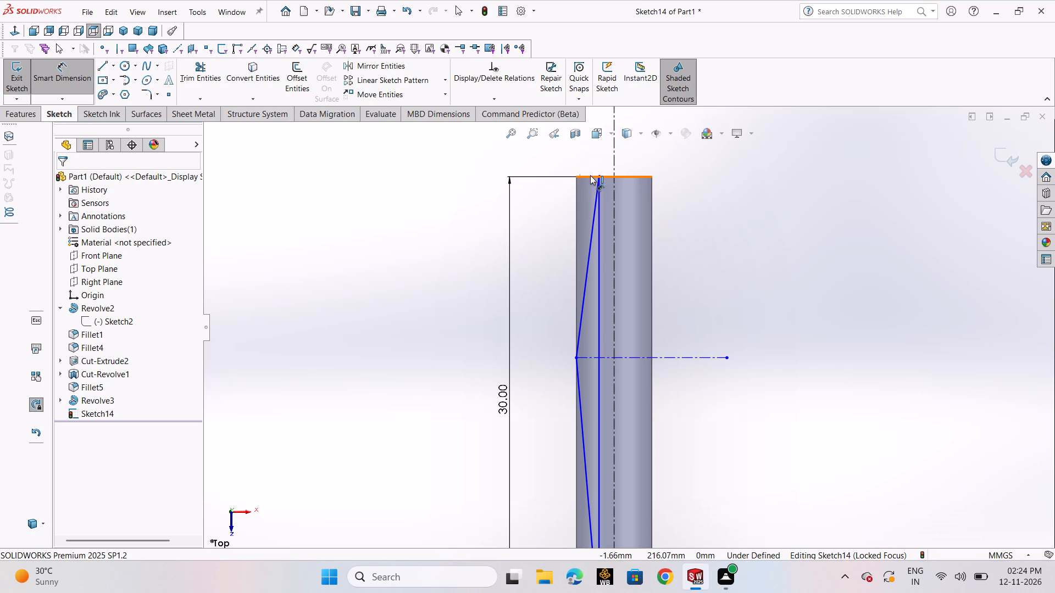
{"action": "left_click", "coordinate": [599, 177]}
{"action": "left_click", "coordinate": [614, 170]}
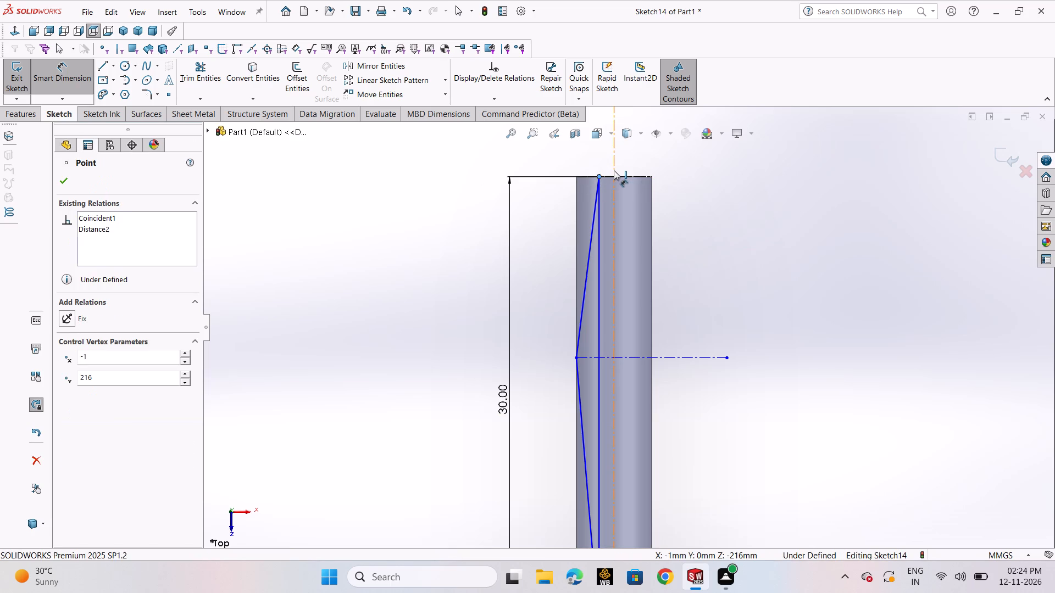
{"action": "left_click", "coordinate": [602, 158]}
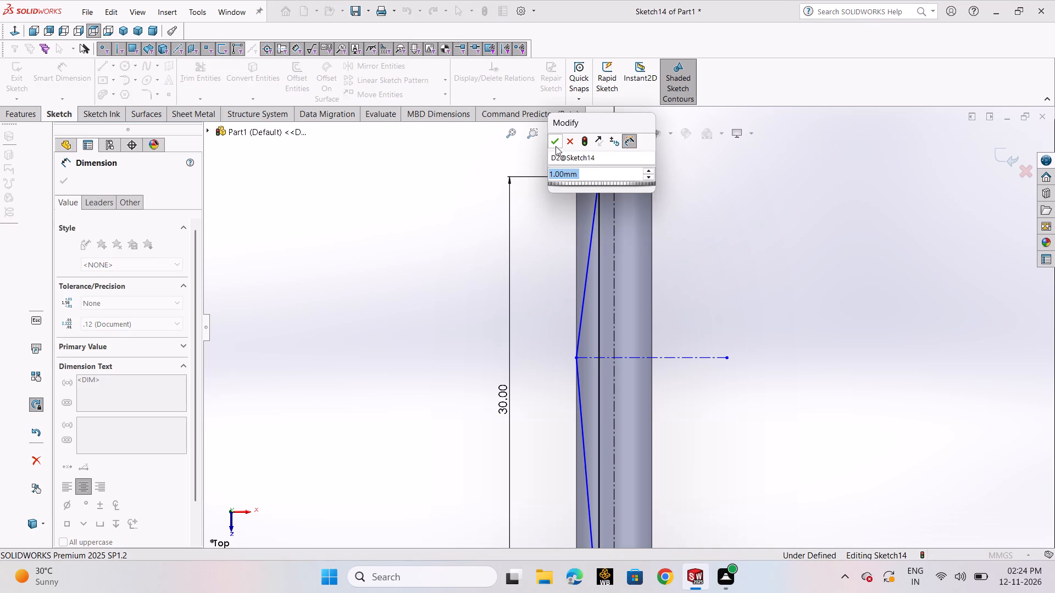
{"action": "left_click", "coordinate": [556, 146]}
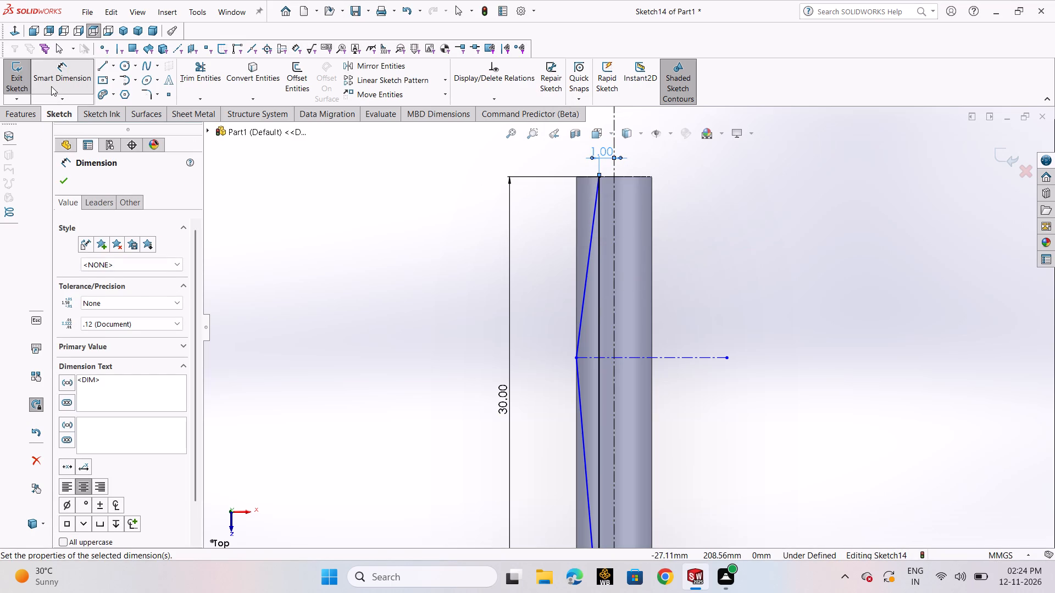
Dimension the horizontal centerline 12 mm from the shaft's end edge.
{"action": "left_click", "coordinate": [609, 177]}
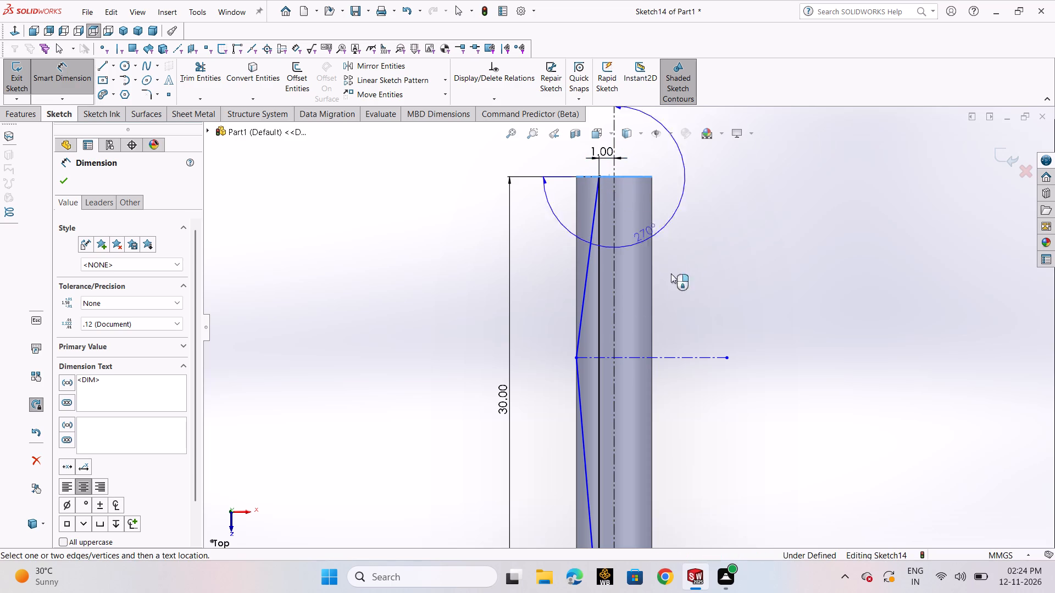
{"action": "key", "text": "Escape"}
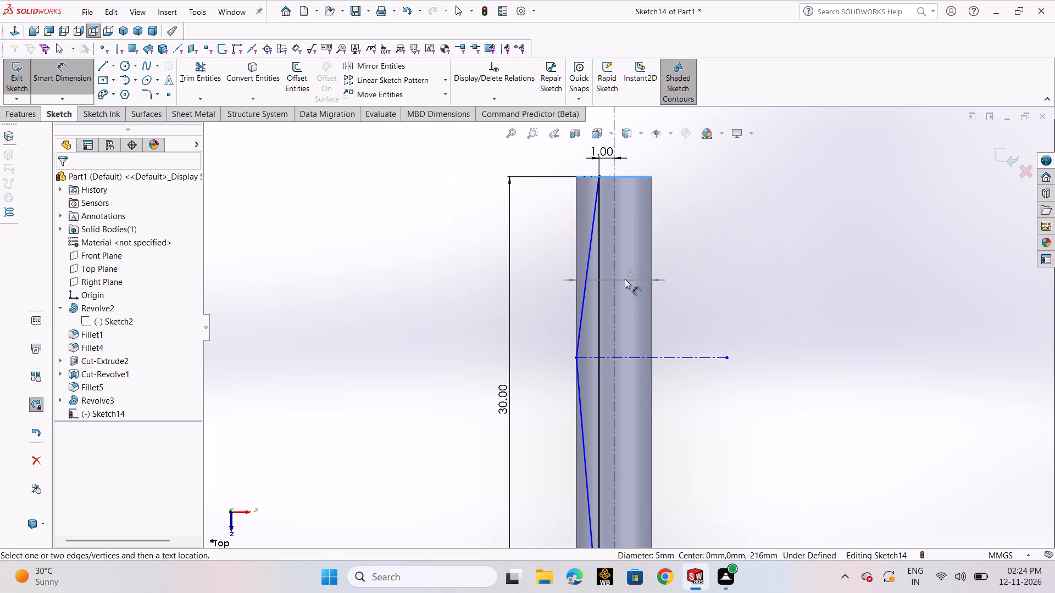
{"action": "left_click", "coordinate": [636, 356]}
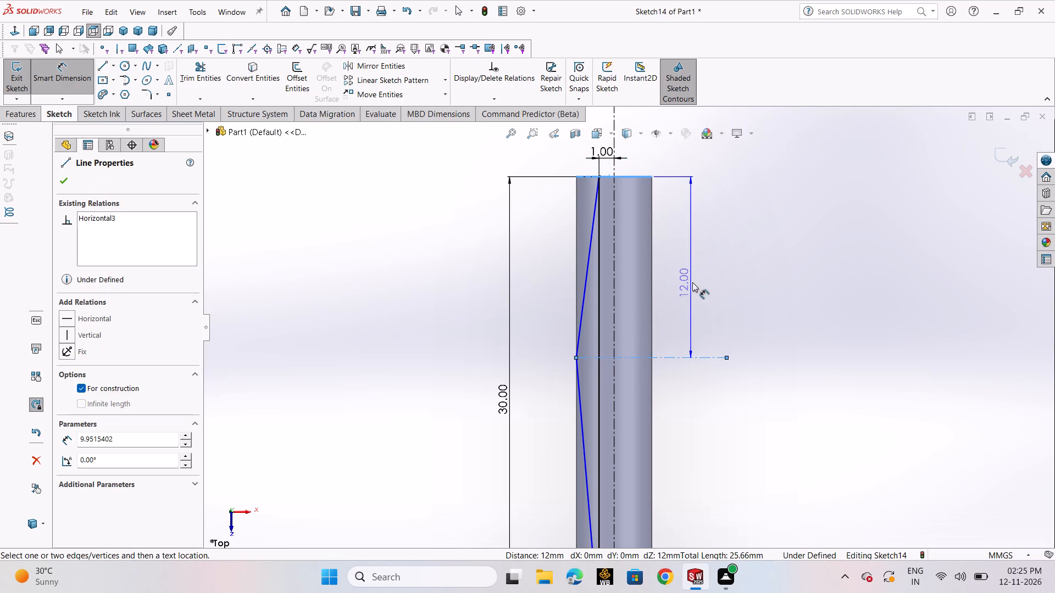
{"action": "left_click", "coordinate": [692, 282]}
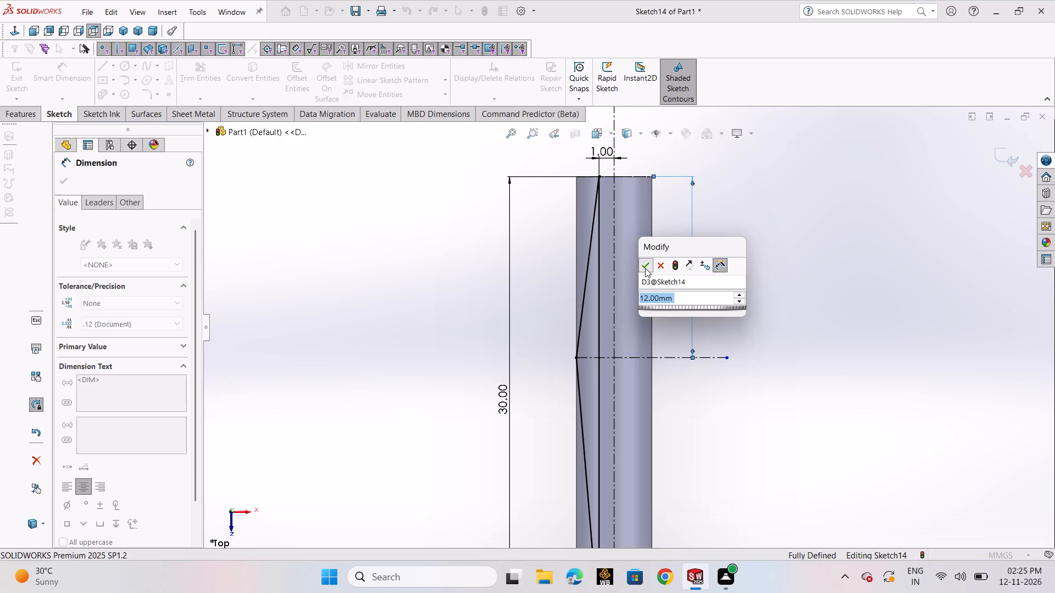
{"action": "left_click", "coordinate": [645, 268]}
Sketch a closed triangle at the shaft end: the 12.1 mm slanted line, a line up the shaft's side edge, and a 1.5 mm line along the end edge.
{"action": "scroll", "coordinate": [739, 326], "scroll_direction": "up", "scroll_amount": 3}
{"action": "scroll", "coordinate": [739, 326], "scroll_direction": "down", "scroll_amount": 1}
{"action": "scroll", "coordinate": [739, 326], "scroll_direction": "up", "scroll_amount": 1}
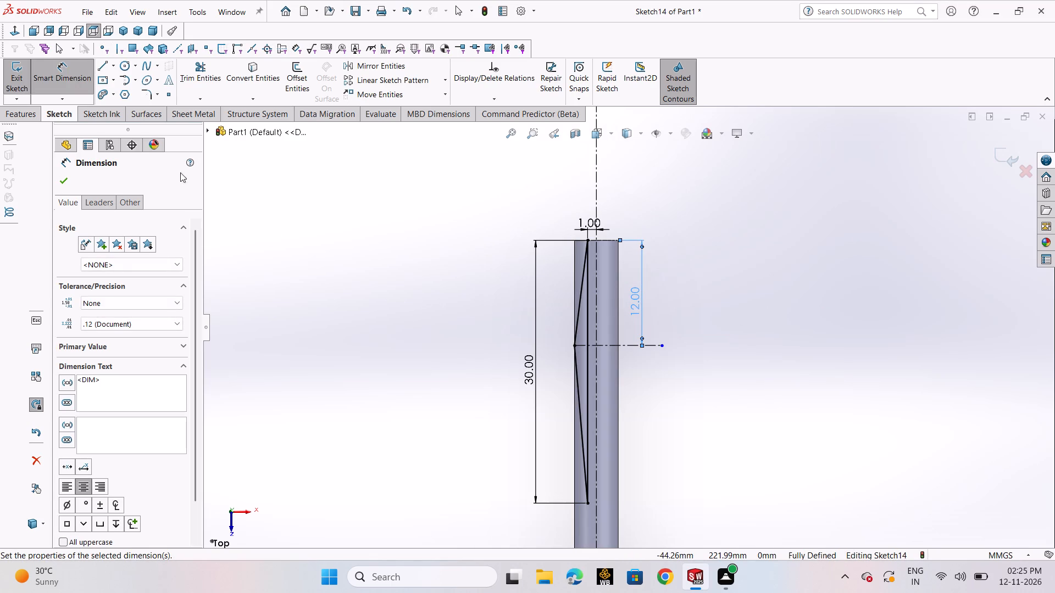
{"action": "left_click", "coordinate": [107, 70]}
{"action": "left_click", "coordinate": [110, 81]}
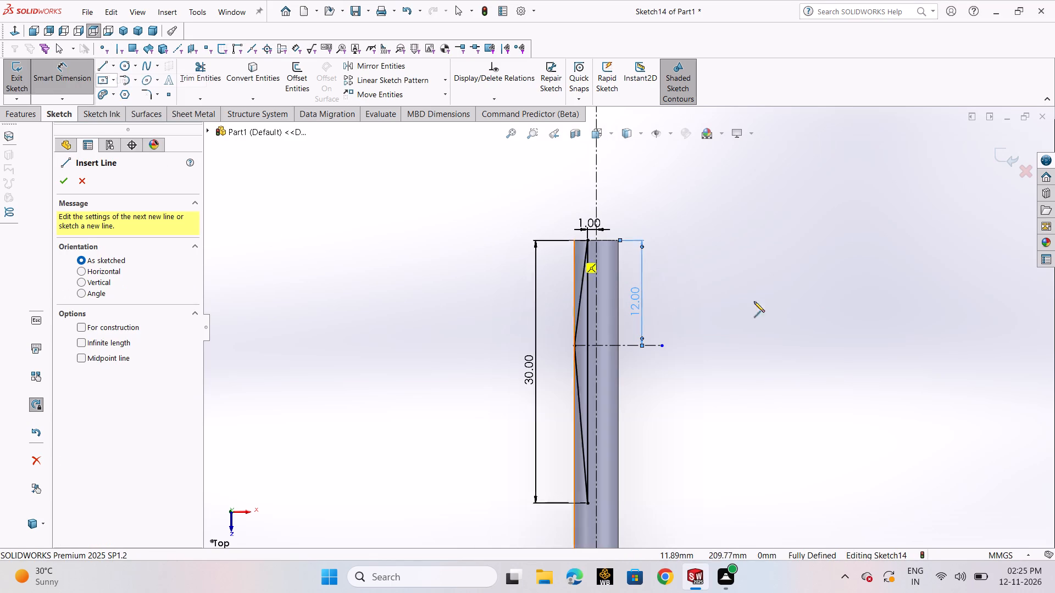
{"action": "scroll", "coordinate": [701, 293], "scroll_direction": "down", "scroll_amount": 3}
{"action": "scroll", "coordinate": [534, 224], "scroll_direction": "down", "scroll_amount": 4}
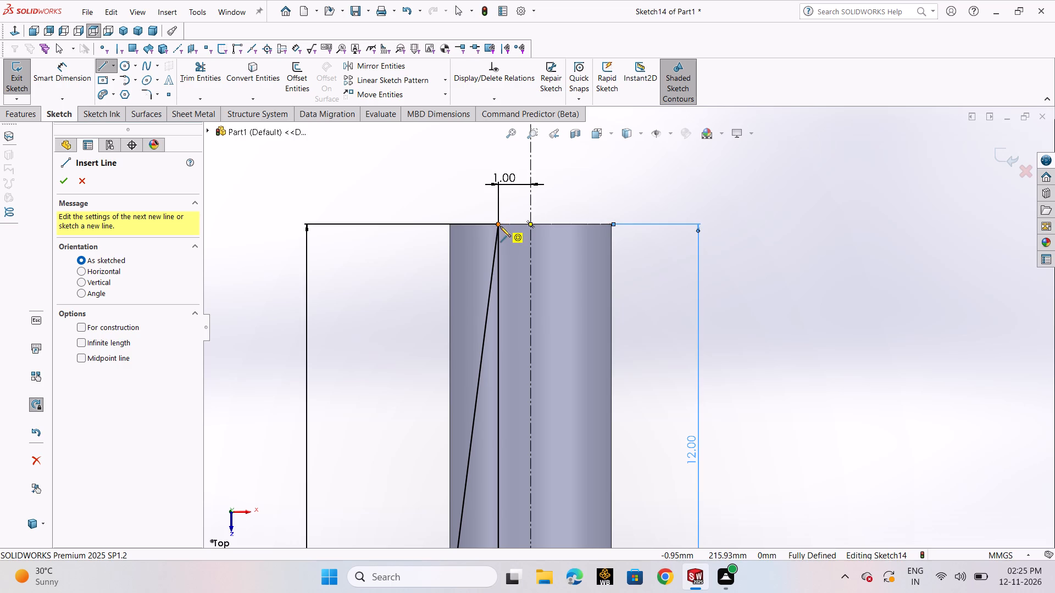
{"action": "left_click", "coordinate": [498, 225]}
{"action": "scroll", "coordinate": [509, 288], "scroll_direction": "up", "scroll_amount": 4}
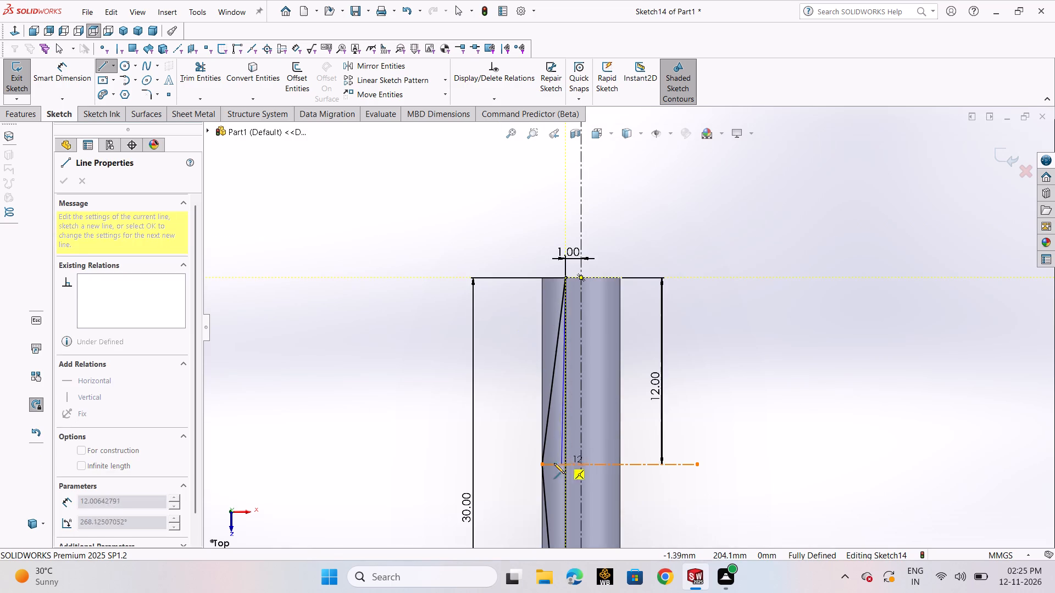
{"action": "left_click", "coordinate": [541, 464]}
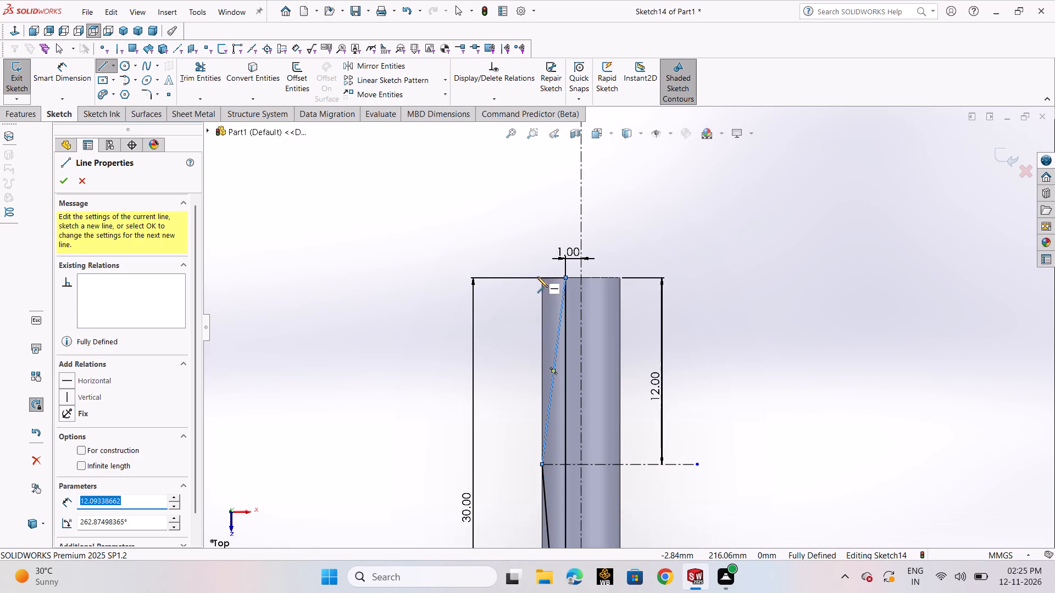
{"action": "left_click", "coordinate": [542, 277]}
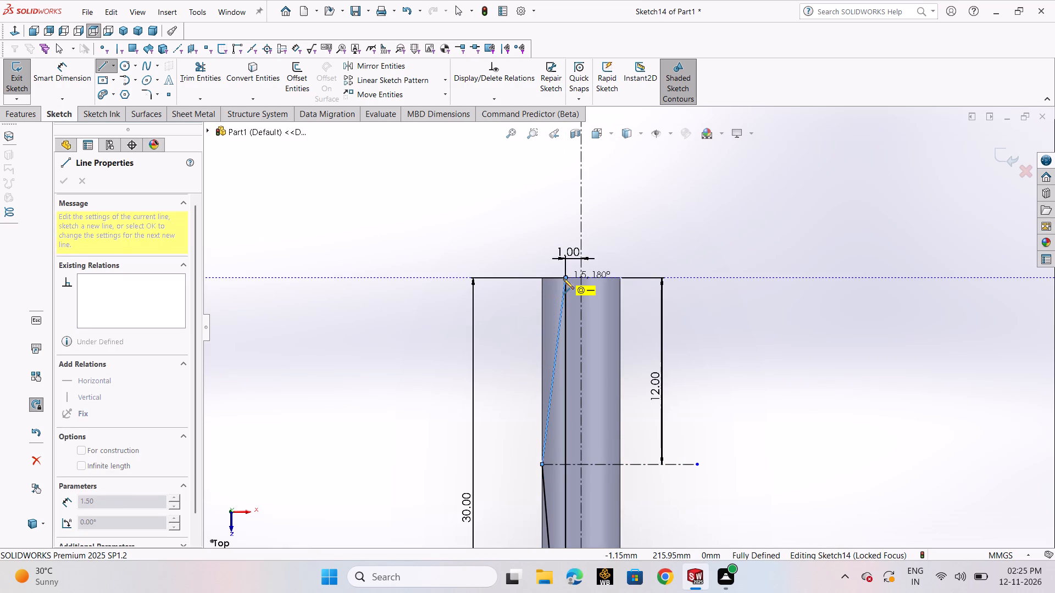
{"action": "left_click", "coordinate": [563, 278]}
{"action": "right_click", "coordinate": [563, 280]}
{"action": "left_click", "coordinate": [588, 287]}
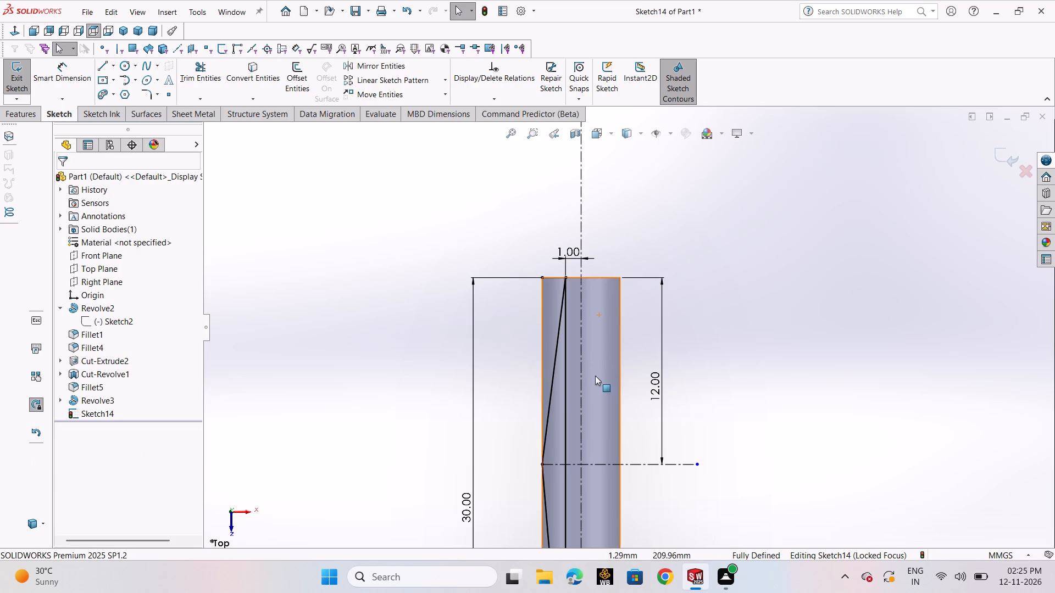
Trim away both portions of the profile's 30 mm vertical line, above and below the horizontal centerline.
{"action": "left_click", "coordinate": [198, 75]}
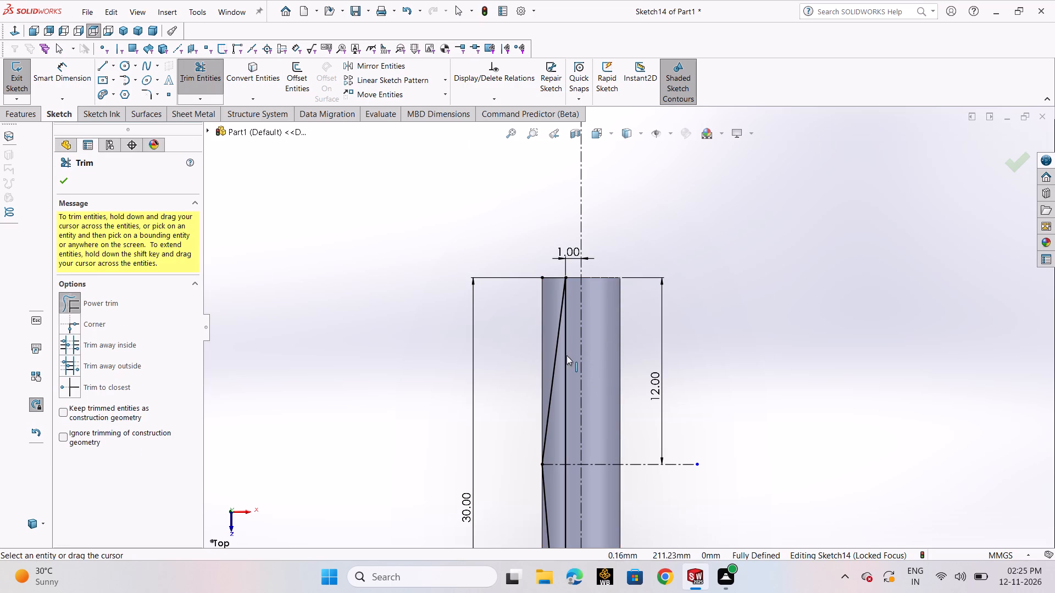
{"action": "left_click_drag", "start_coordinate": [571, 349], "coordinate": [565, 379]}
{"action": "scroll", "coordinate": [584, 395], "scroll_direction": "up", "scroll_amount": 1}
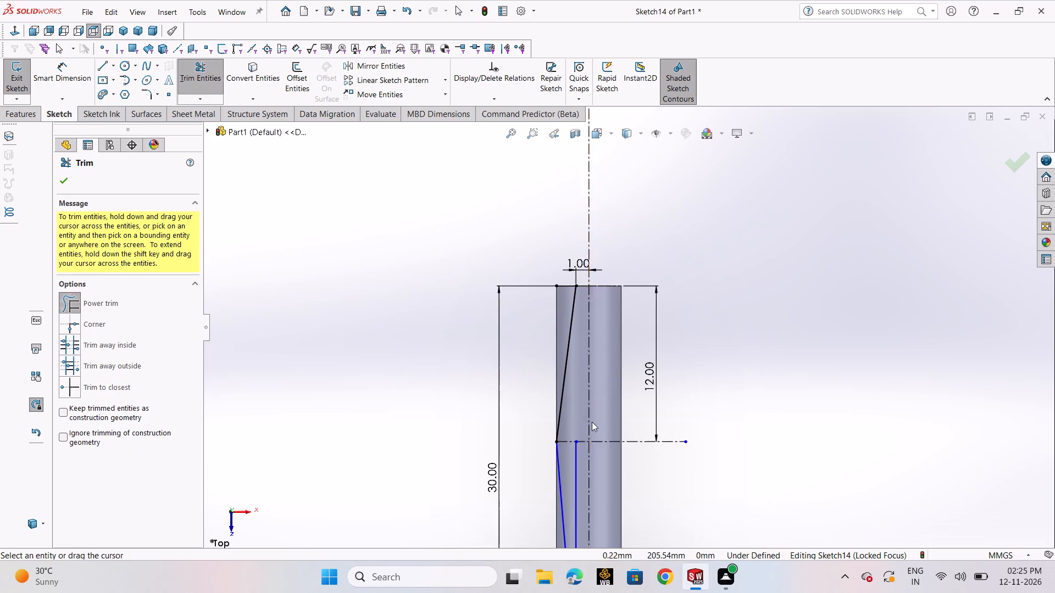
{"action": "scroll", "coordinate": [592, 422], "scroll_direction": "up", "scroll_amount": 4}
{"action": "scroll", "coordinate": [634, 412], "scroll_direction": "down", "scroll_amount": 6}
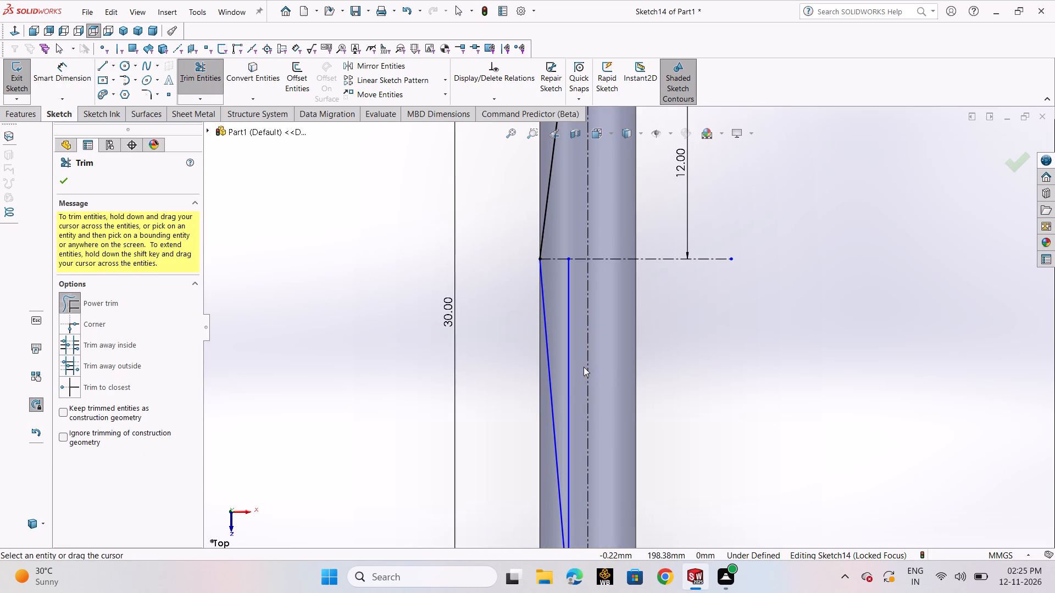
{"action": "left_click_drag", "start_coordinate": [577, 363], "coordinate": [566, 354]}
Close the lower triangle with a 1.5 mm horizontal line to the shaft's side edge and a line about 18 mm long up that edge.
{"action": "scroll", "coordinate": [473, 316], "scroll_direction": "up", "scroll_amount": 6}
{"action": "scroll", "coordinate": [597, 339], "scroll_direction": "up", "scroll_amount": 1}
{"action": "left_click", "coordinate": [108, 64]}
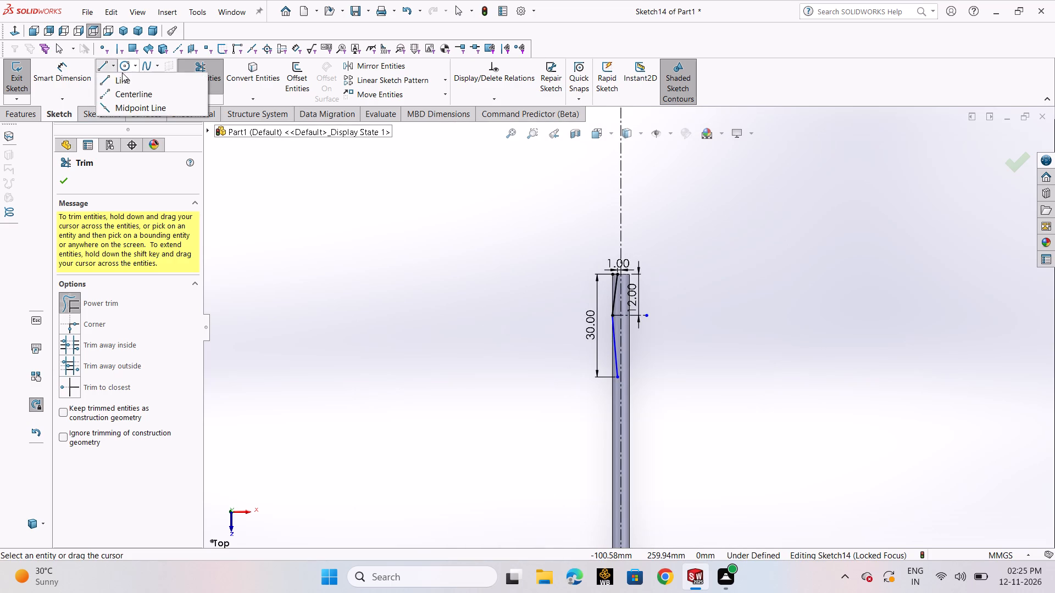
{"action": "left_click", "coordinate": [129, 81]}
{"action": "scroll", "coordinate": [570, 355], "scroll_direction": "down", "scroll_amount": 4}
{"action": "scroll", "coordinate": [707, 380], "scroll_direction": "down", "scroll_amount": 3}
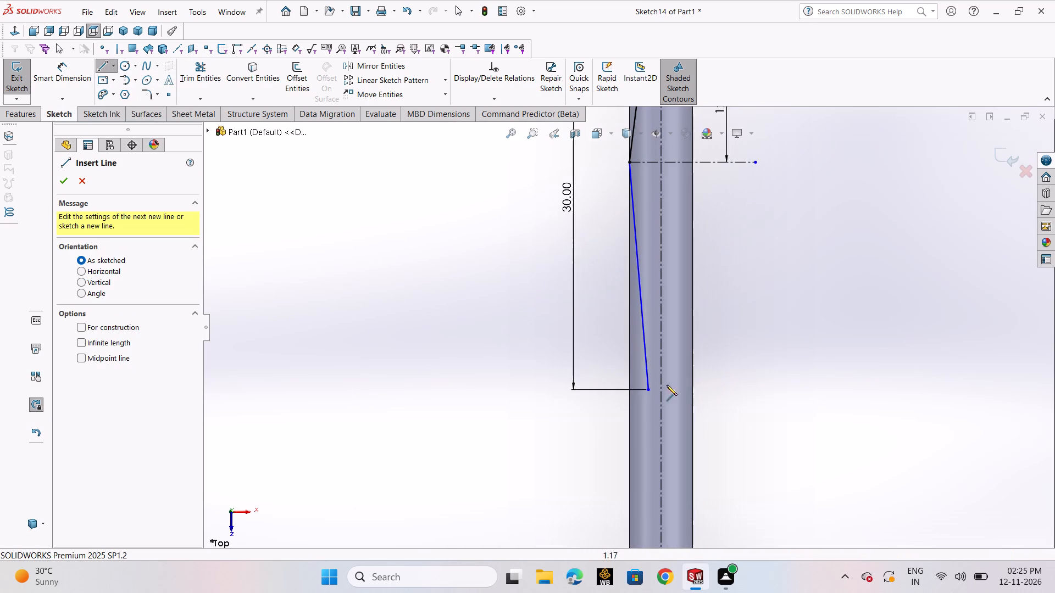
{"action": "left_click", "coordinate": [645, 390]}
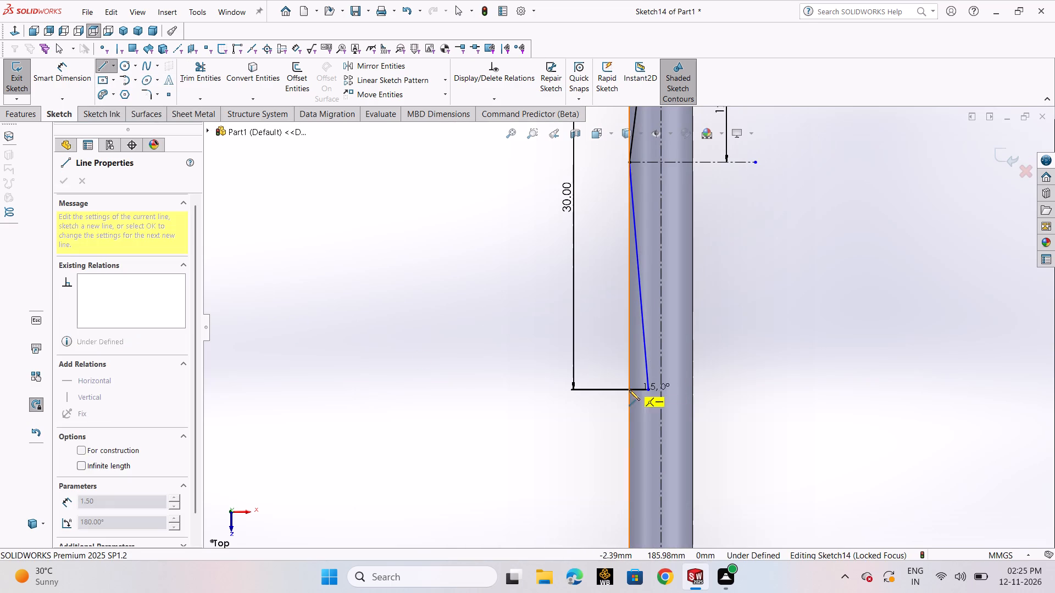
{"action": "left_click", "coordinate": [629, 390]}
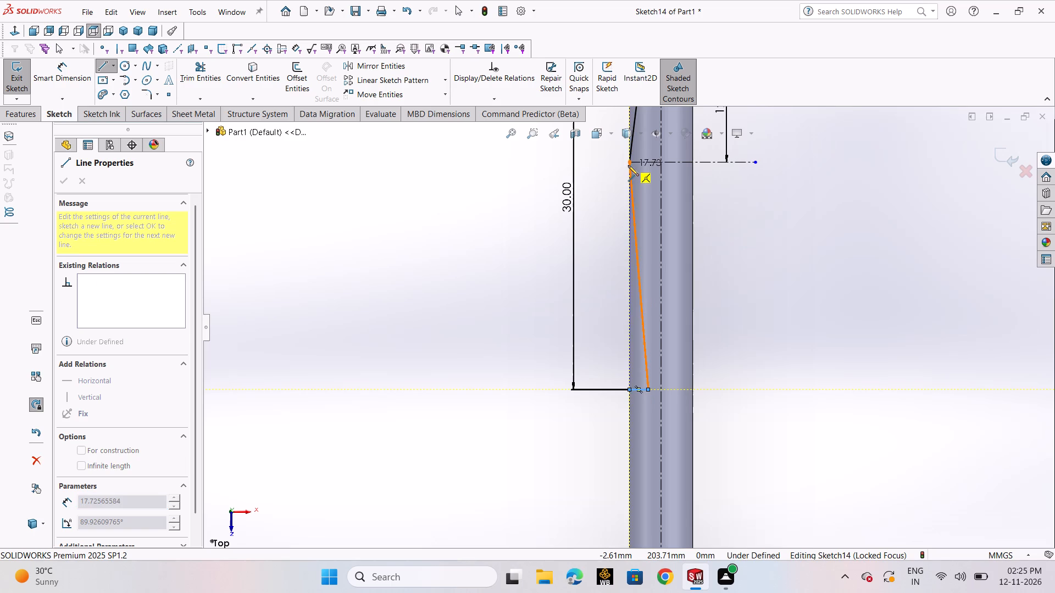
{"action": "left_click", "coordinate": [628, 165]}
{"action": "right_click", "coordinate": [628, 165]}
{"action": "left_click", "coordinate": [642, 174]}
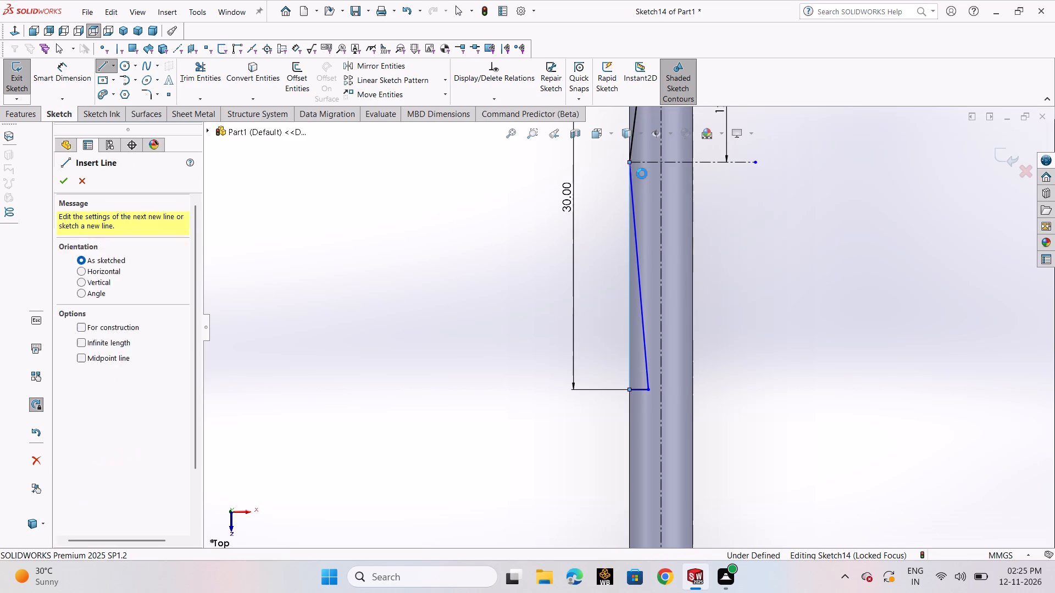
Finish and exit the tip profile sketch.
{"action": "left_click", "coordinate": [809, 271]}
{"action": "scroll", "coordinate": [801, 272], "scroll_direction": "up", "scroll_amount": 2}
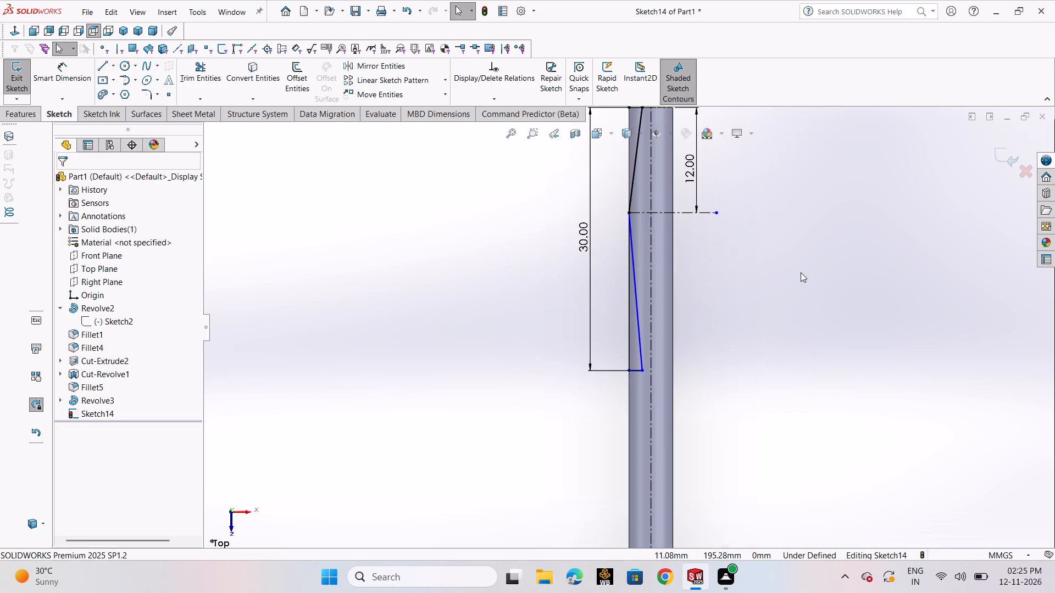
{"action": "left_click", "coordinate": [760, 276]}
{"action": "scroll", "coordinate": [729, 240], "scroll_direction": "up", "scroll_amount": 3}
{"action": "scroll", "coordinate": [696, 262], "scroll_direction": "down", "scroll_amount": 2}
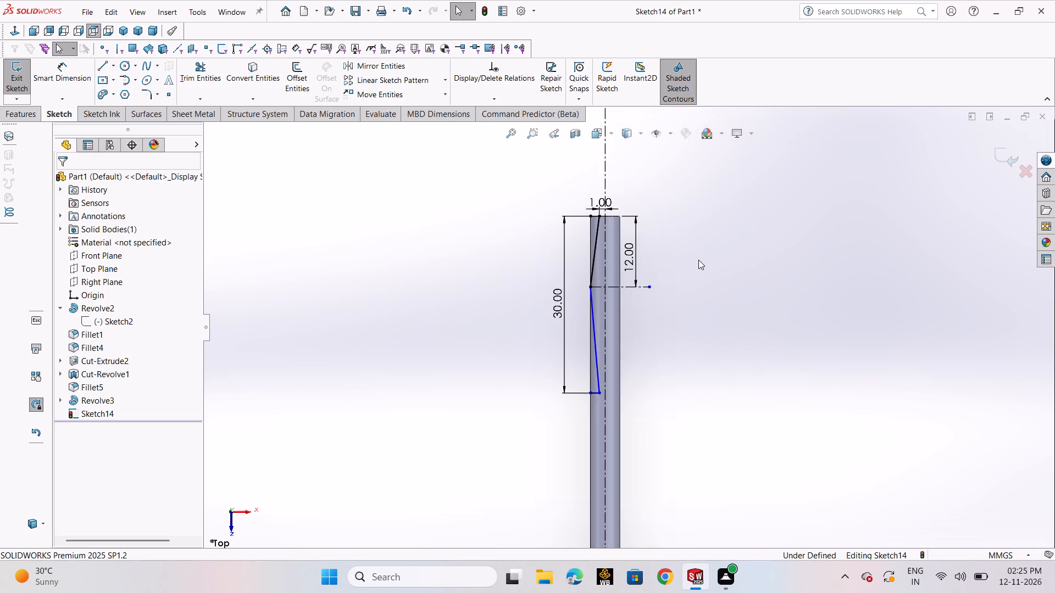
{"action": "scroll", "coordinate": [684, 273], "scroll_direction": "down", "scroll_amount": 2}
{"action": "left_click", "coordinate": [785, 249]}
{"action": "left_click", "coordinate": [998, 160]}
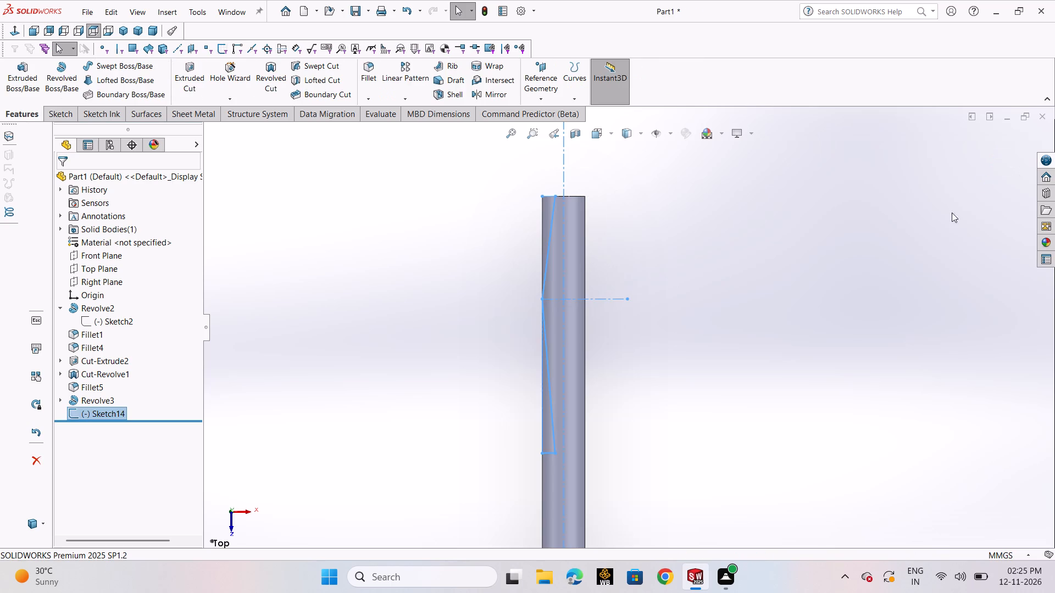
{"action": "left_click", "coordinate": [800, 303]}
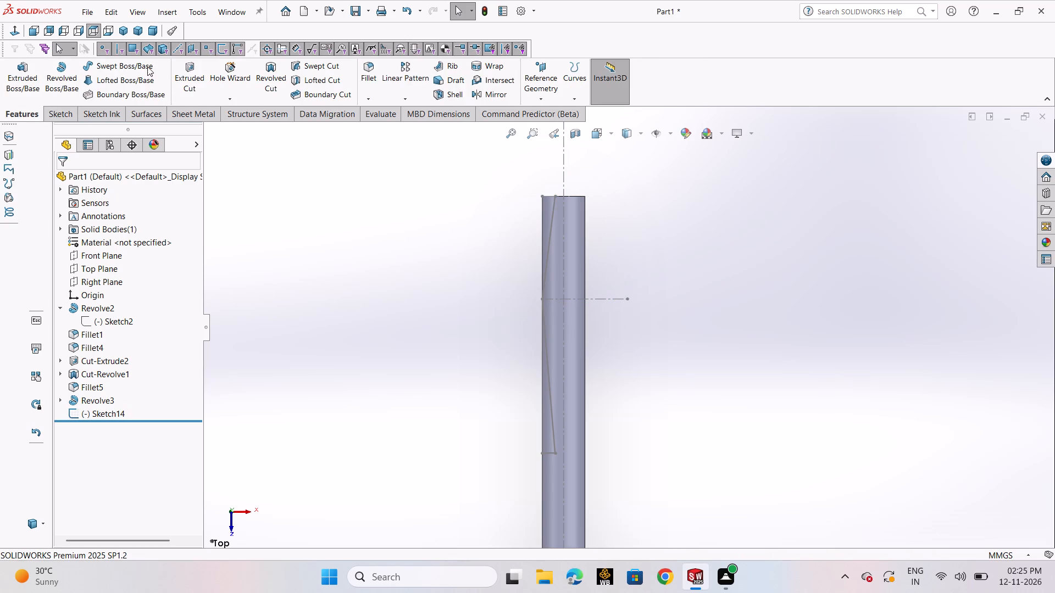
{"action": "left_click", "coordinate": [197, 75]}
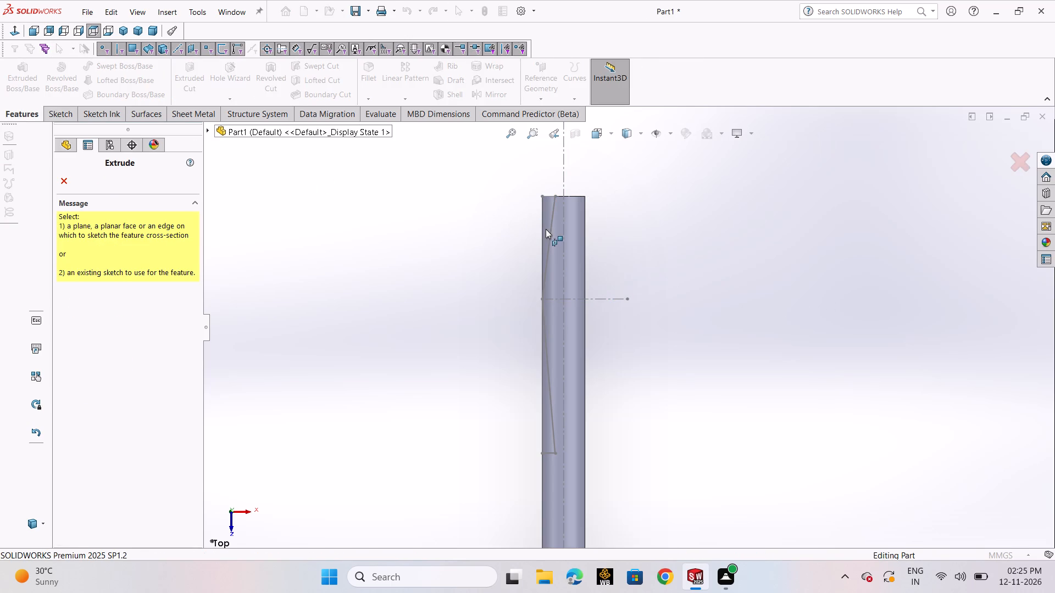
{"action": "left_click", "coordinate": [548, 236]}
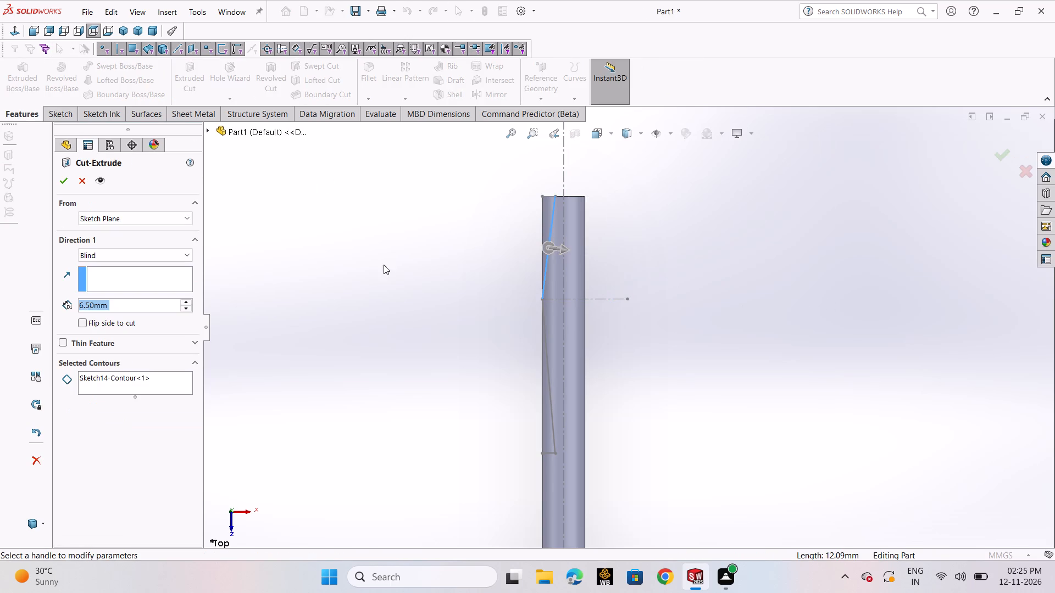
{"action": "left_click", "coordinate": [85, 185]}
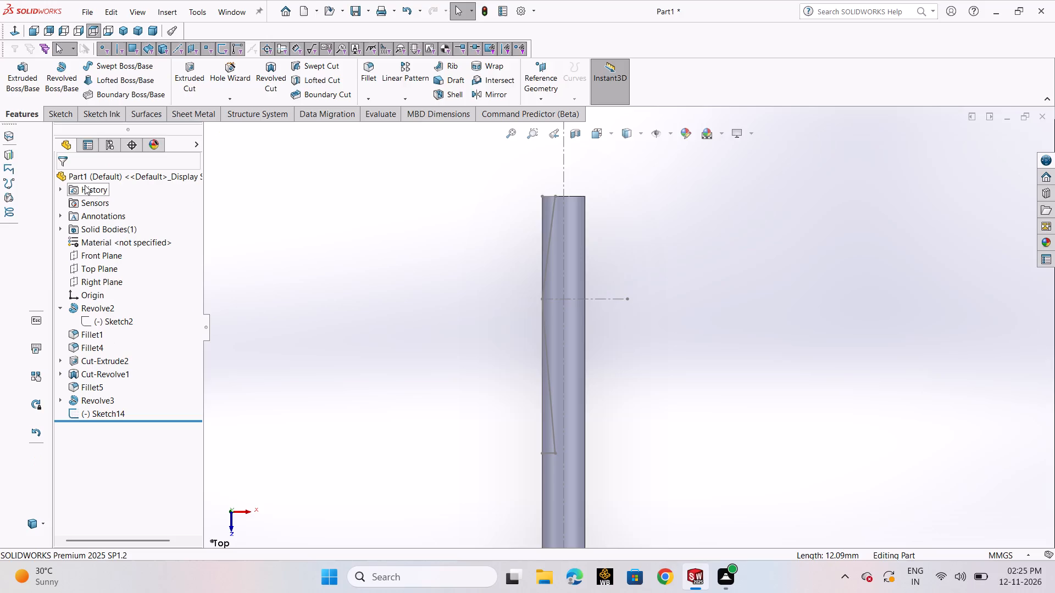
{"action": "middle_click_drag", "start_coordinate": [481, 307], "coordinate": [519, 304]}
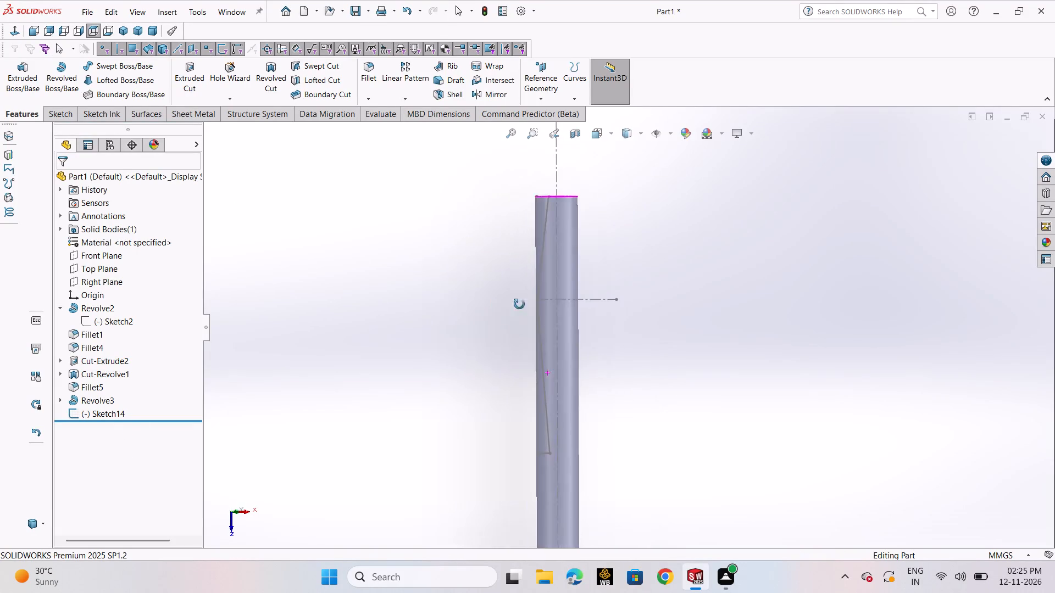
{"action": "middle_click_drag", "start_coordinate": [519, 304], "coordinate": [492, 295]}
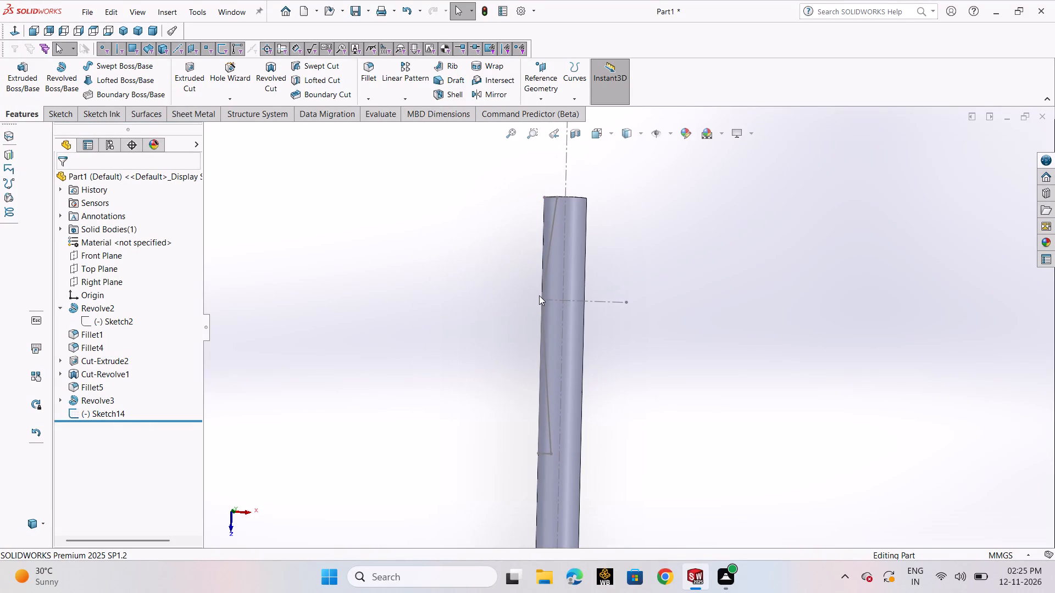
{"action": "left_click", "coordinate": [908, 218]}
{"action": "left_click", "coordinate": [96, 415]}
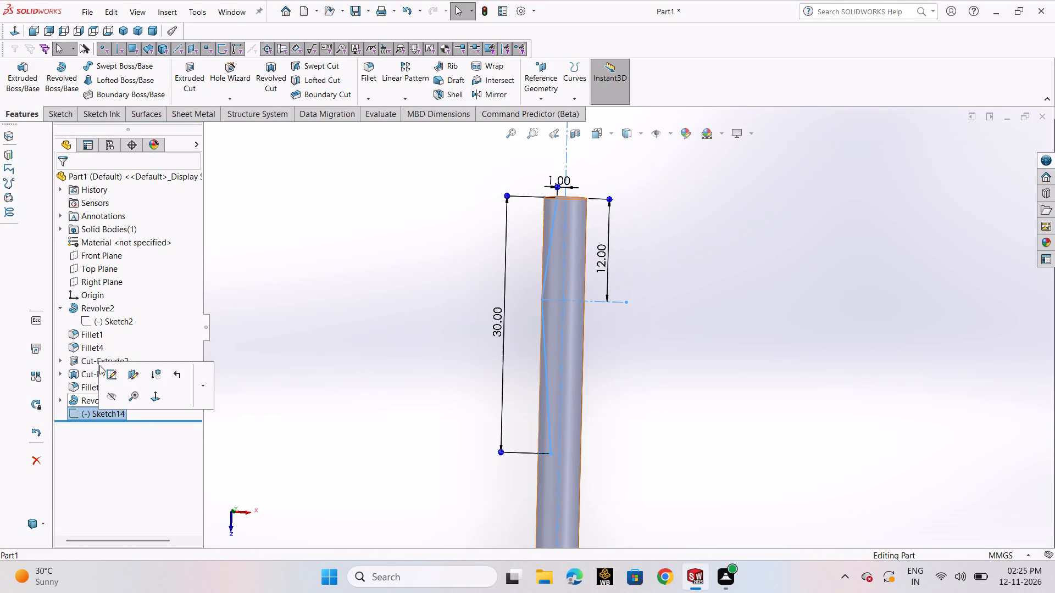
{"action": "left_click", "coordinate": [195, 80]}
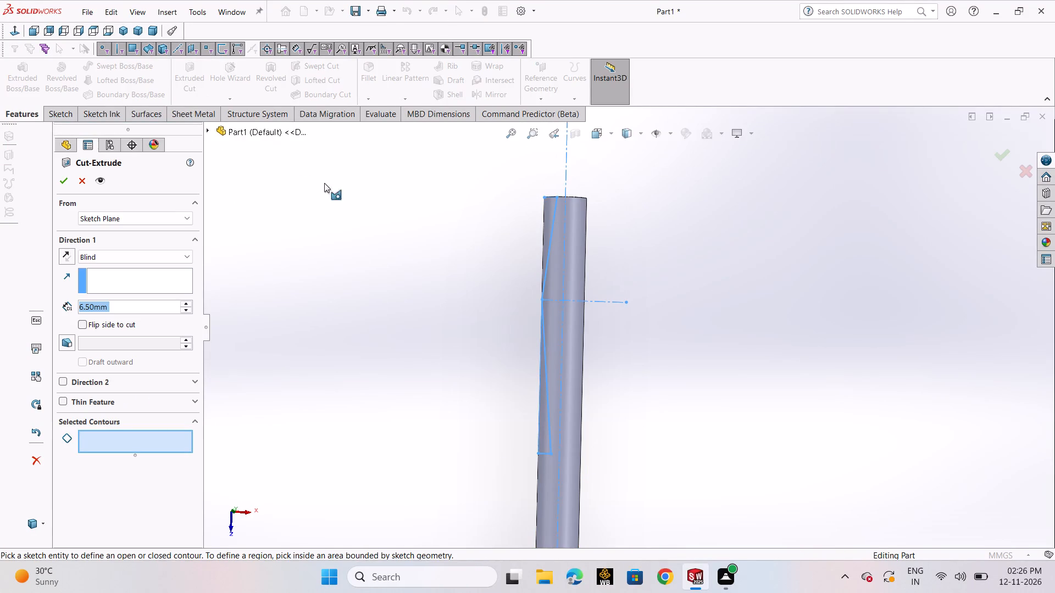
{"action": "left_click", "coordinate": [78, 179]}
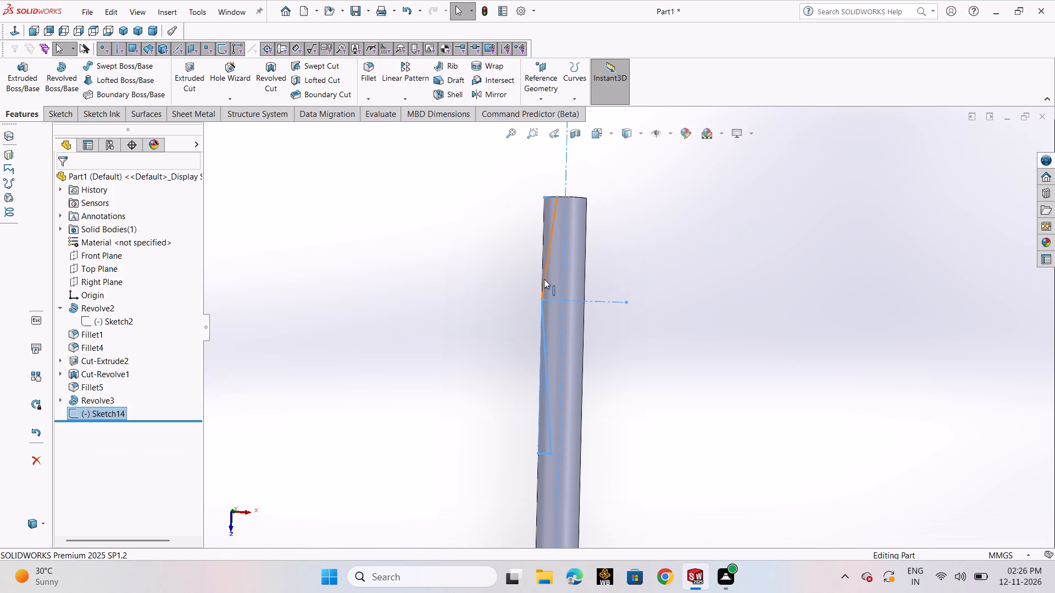
Reopen the tip profile sketch on the shaft for editing.
{"action": "double_click", "coordinate": [544, 279]}
{"action": "scroll", "coordinate": [658, 293], "scroll_direction": "down", "scroll_amount": 5}
{"action": "scroll", "coordinate": [564, 289], "scroll_direction": "down", "scroll_amount": 5}
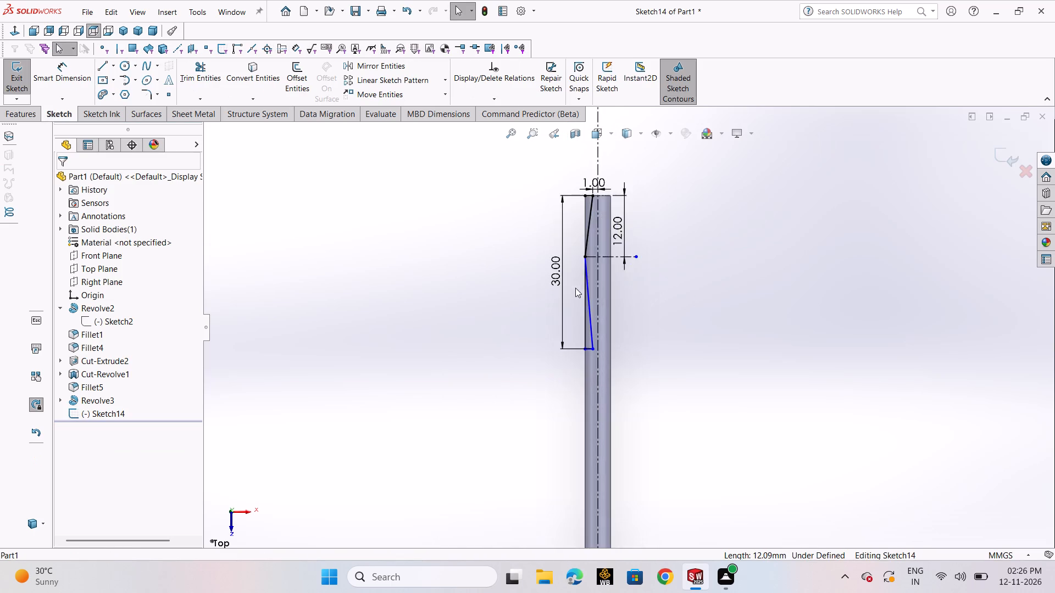
{"action": "scroll", "coordinate": [575, 288], "scroll_direction": "down", "scroll_amount": 4}
{"action": "left_click_drag", "start_coordinate": [571, 266], "coordinate": [589, 318]}
{"action": "left_click", "coordinate": [565, 332]}
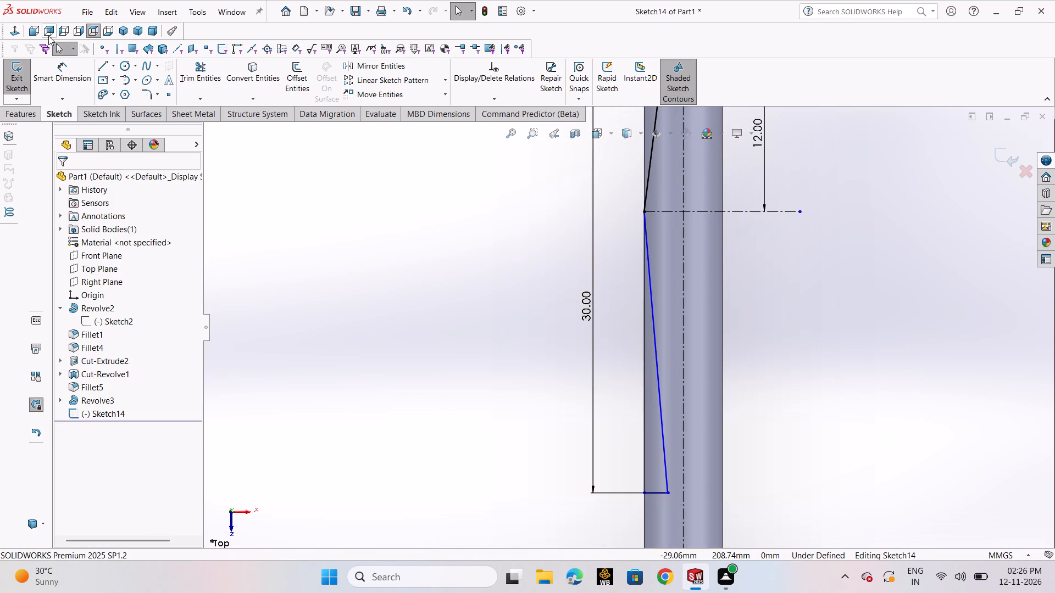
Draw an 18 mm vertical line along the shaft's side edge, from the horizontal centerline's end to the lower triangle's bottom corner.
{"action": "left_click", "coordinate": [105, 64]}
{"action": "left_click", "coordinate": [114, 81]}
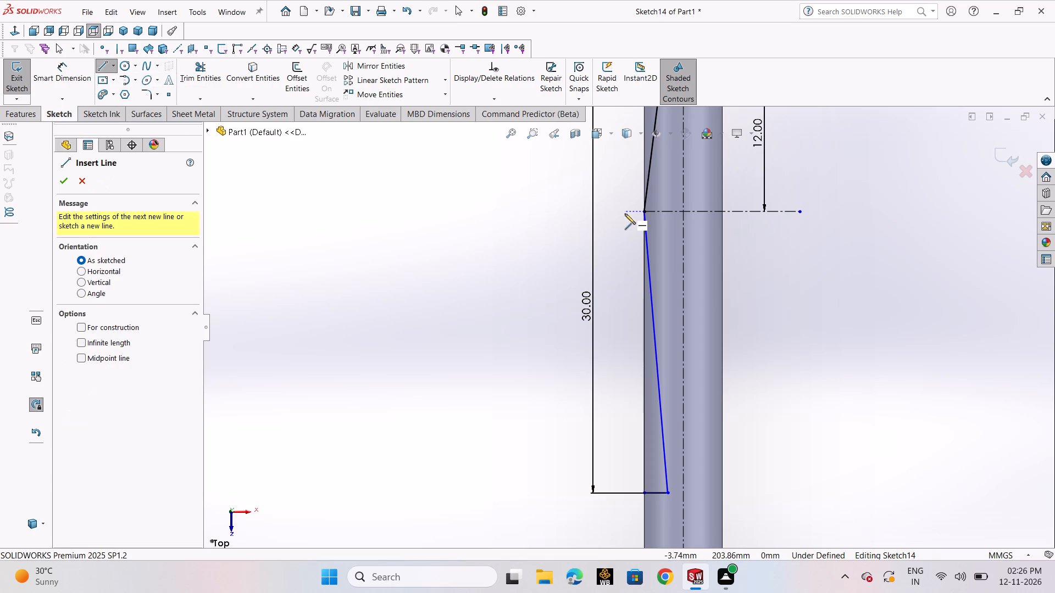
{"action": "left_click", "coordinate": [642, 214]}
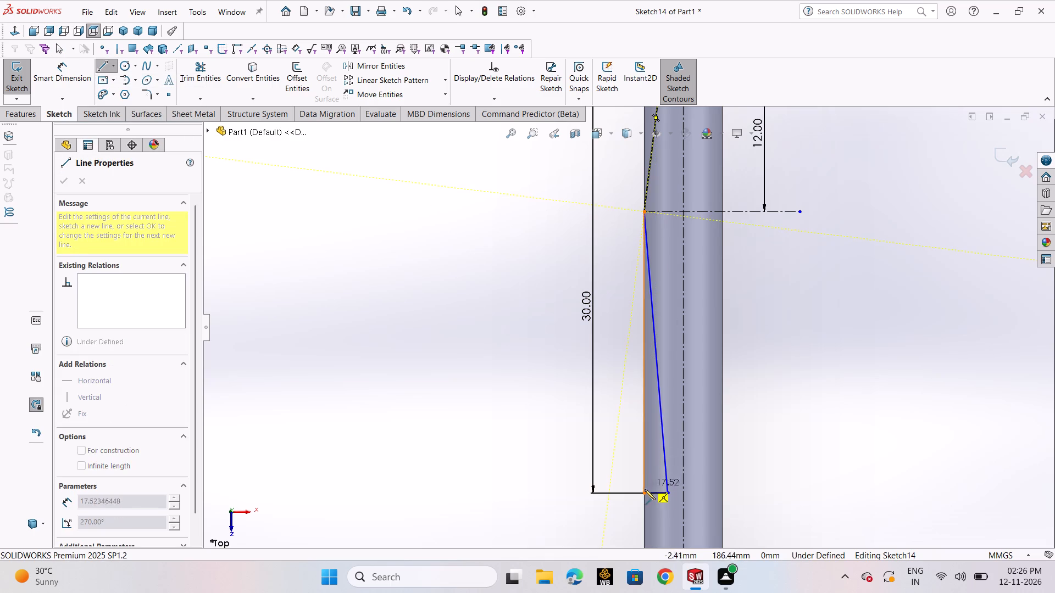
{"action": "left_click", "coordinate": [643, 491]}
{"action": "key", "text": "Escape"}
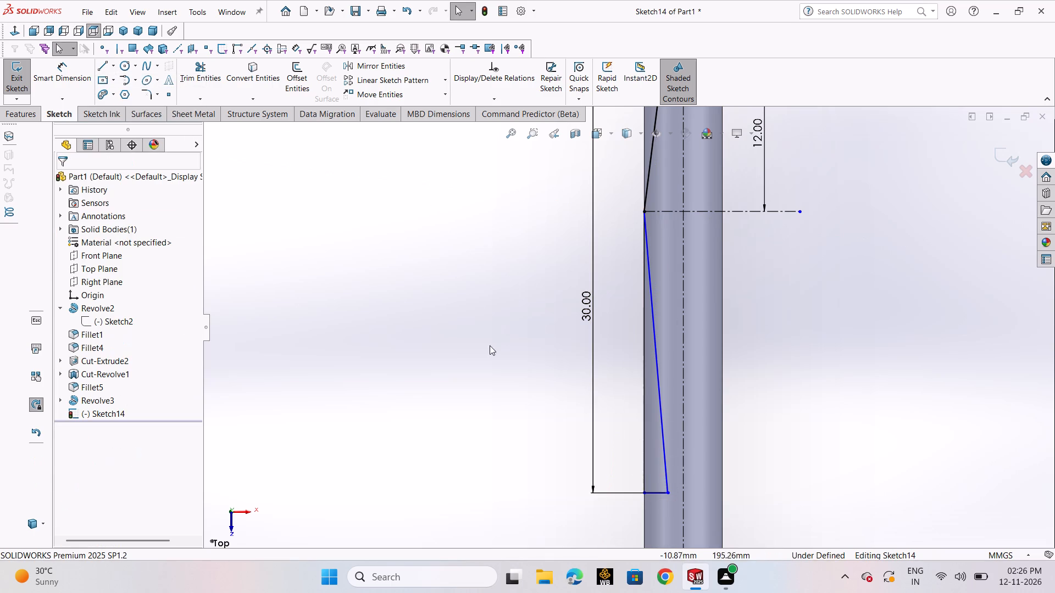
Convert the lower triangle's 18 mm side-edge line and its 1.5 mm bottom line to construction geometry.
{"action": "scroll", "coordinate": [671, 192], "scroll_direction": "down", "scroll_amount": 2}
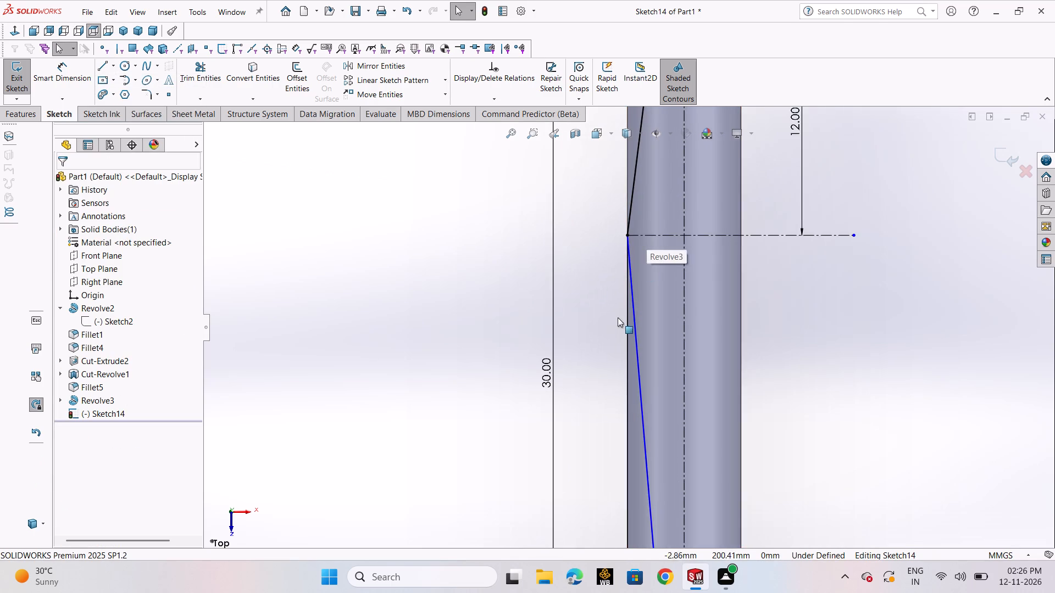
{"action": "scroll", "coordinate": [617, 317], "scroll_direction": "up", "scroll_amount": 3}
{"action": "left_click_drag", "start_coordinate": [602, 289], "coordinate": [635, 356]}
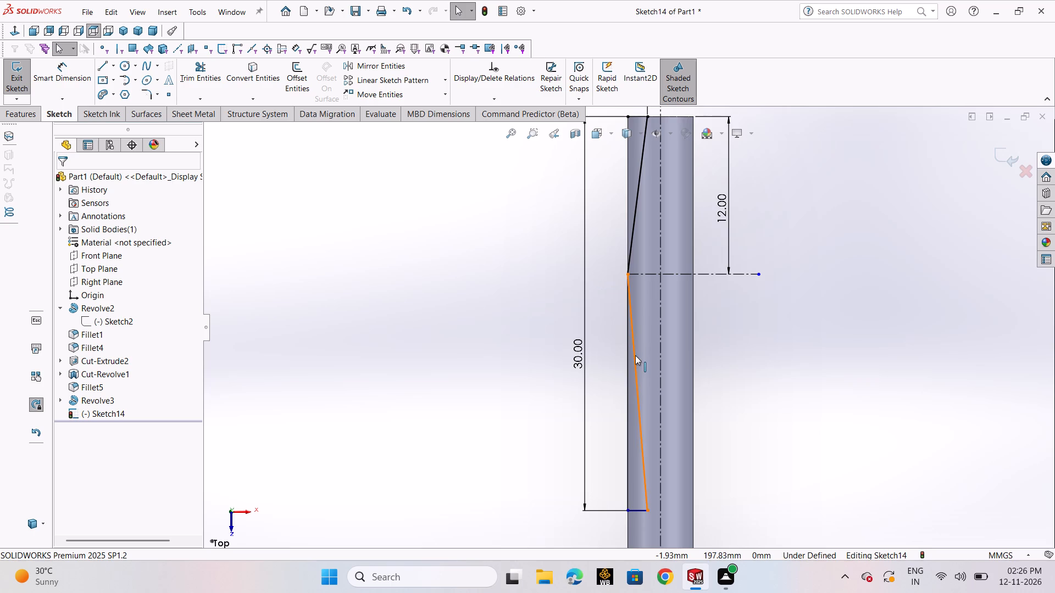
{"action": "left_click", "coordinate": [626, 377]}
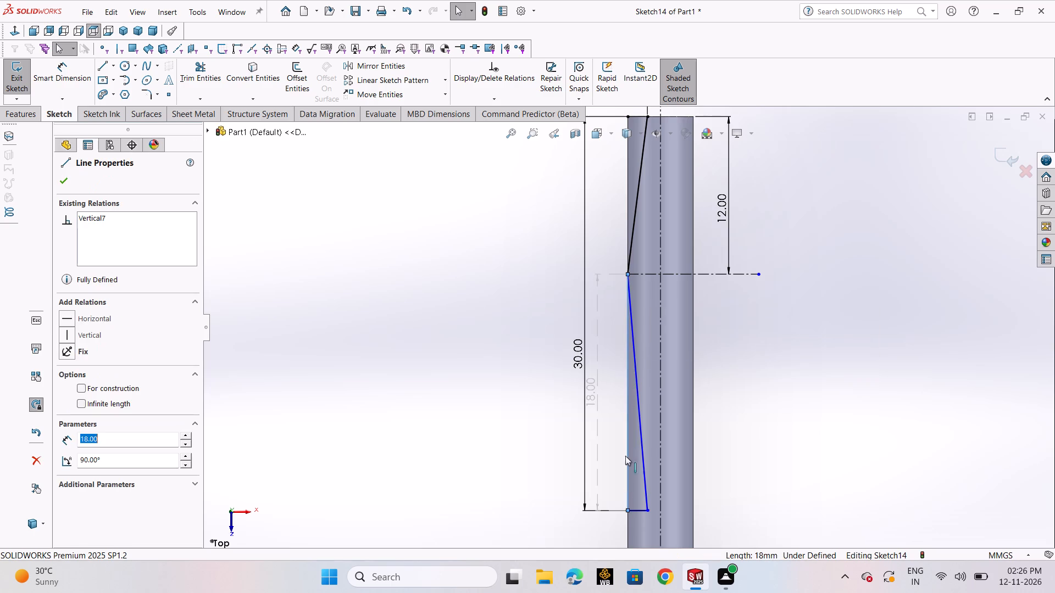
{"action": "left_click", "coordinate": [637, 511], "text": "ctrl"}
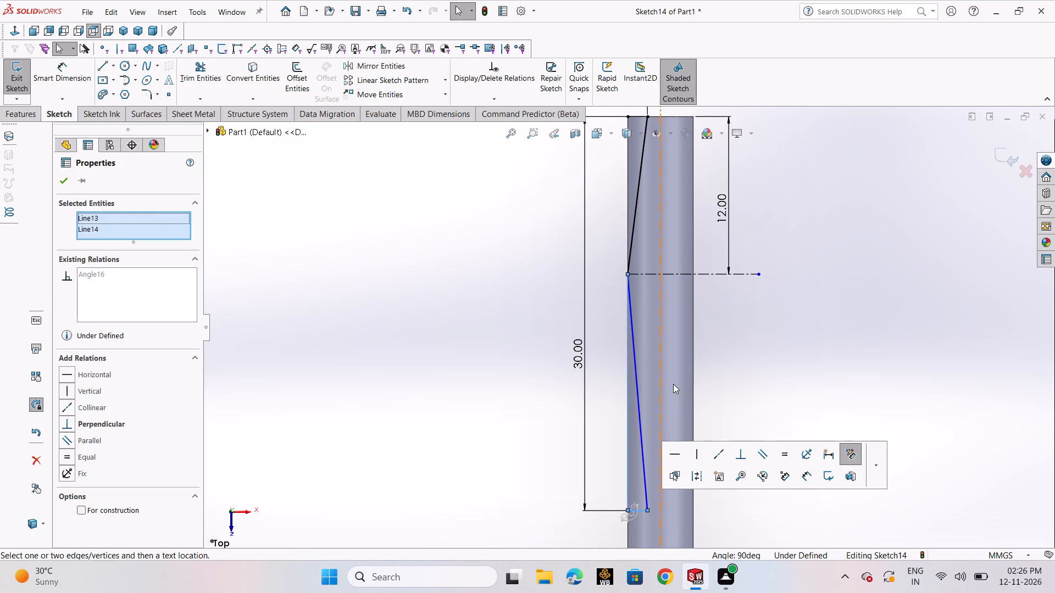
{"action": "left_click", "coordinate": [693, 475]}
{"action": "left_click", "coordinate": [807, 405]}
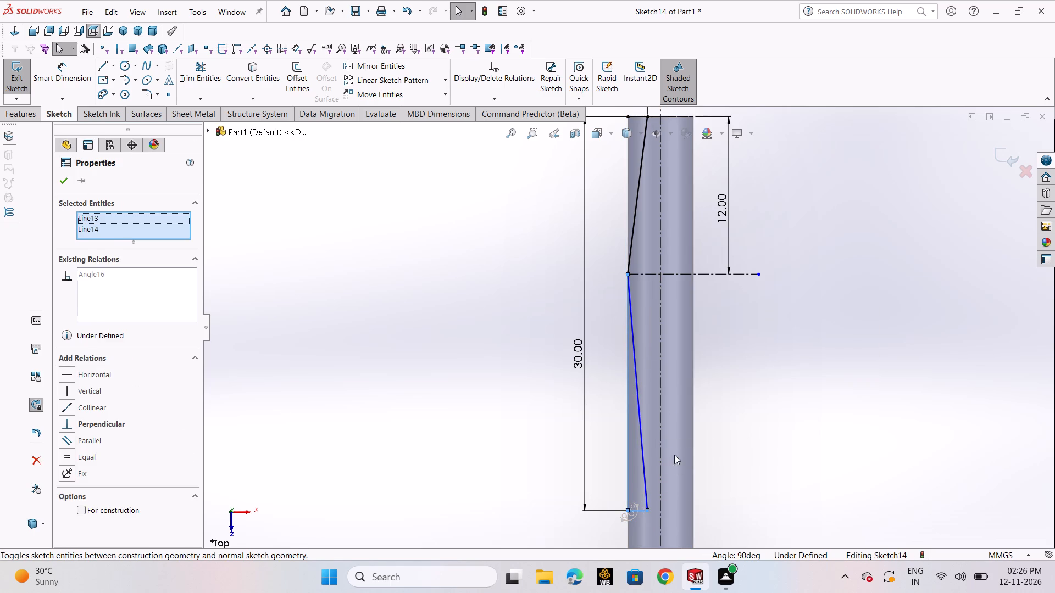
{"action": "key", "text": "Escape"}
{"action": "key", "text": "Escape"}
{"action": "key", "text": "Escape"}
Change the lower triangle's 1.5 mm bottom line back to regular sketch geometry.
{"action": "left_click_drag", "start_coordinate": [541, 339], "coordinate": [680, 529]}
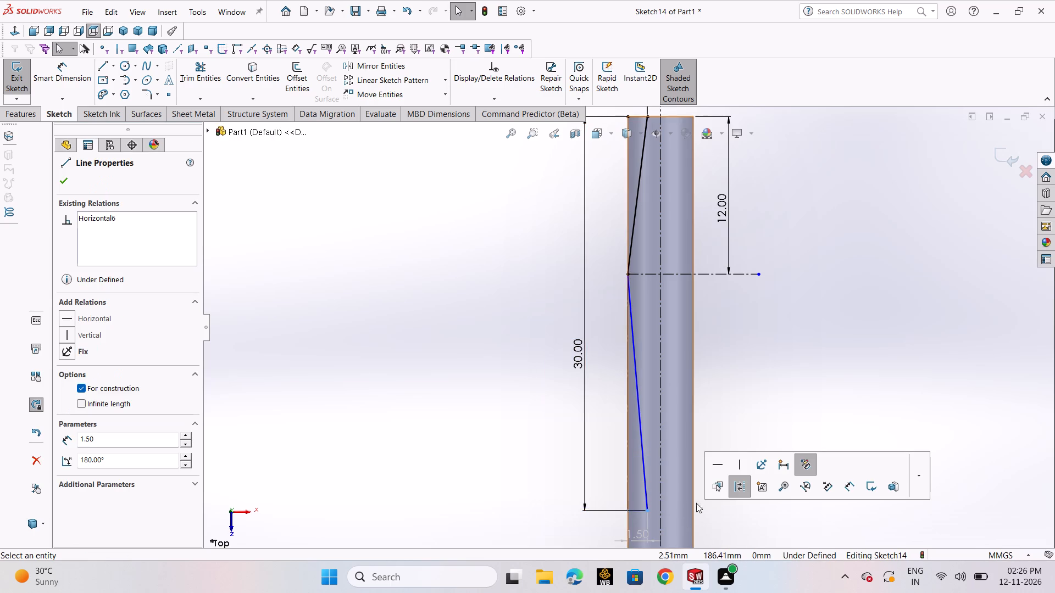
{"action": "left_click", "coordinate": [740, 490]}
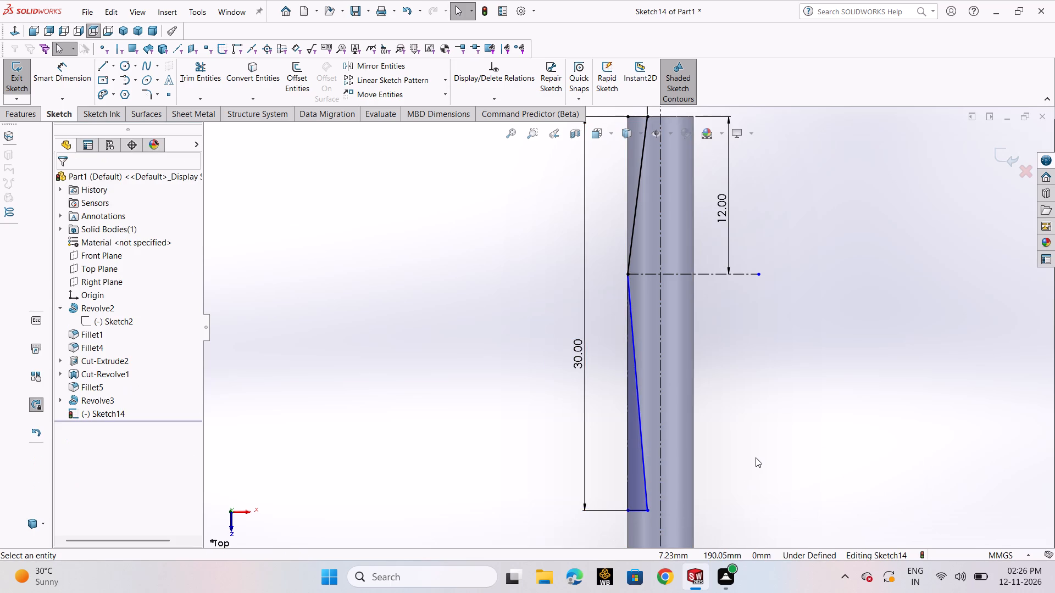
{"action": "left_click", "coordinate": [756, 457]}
Draw a 12 mm vertical line down the shaft's side edge, from the end corner to the horizontal centerline's end.
{"action": "scroll", "coordinate": [756, 457], "scroll_direction": "up", "scroll_amount": 2}
{"action": "scroll", "coordinate": [730, 401], "scroll_direction": "up", "scroll_amount": 1}
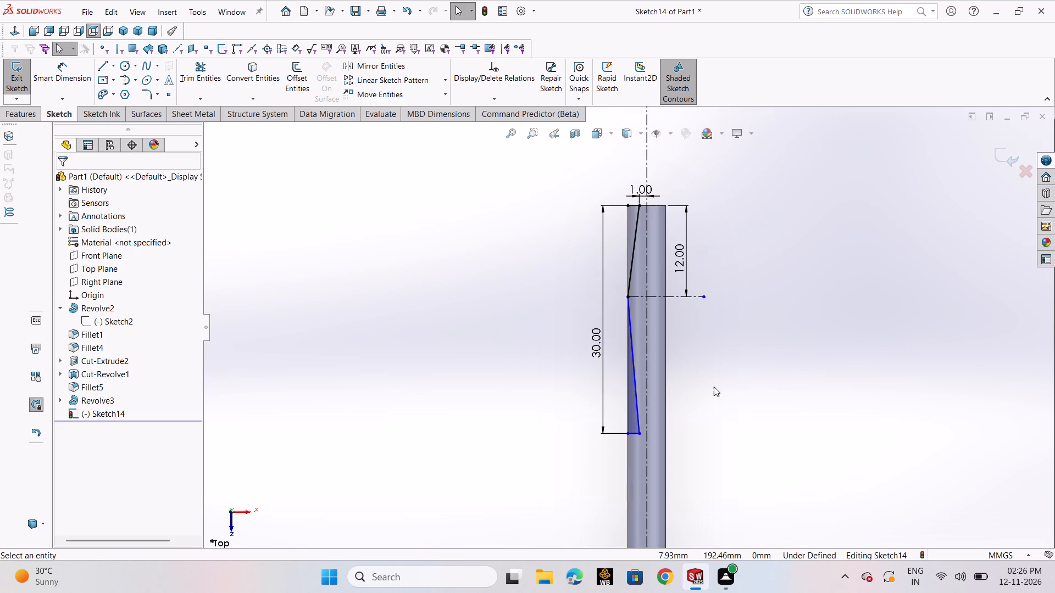
{"action": "scroll", "coordinate": [626, 277], "scroll_direction": "down", "scroll_amount": 3}
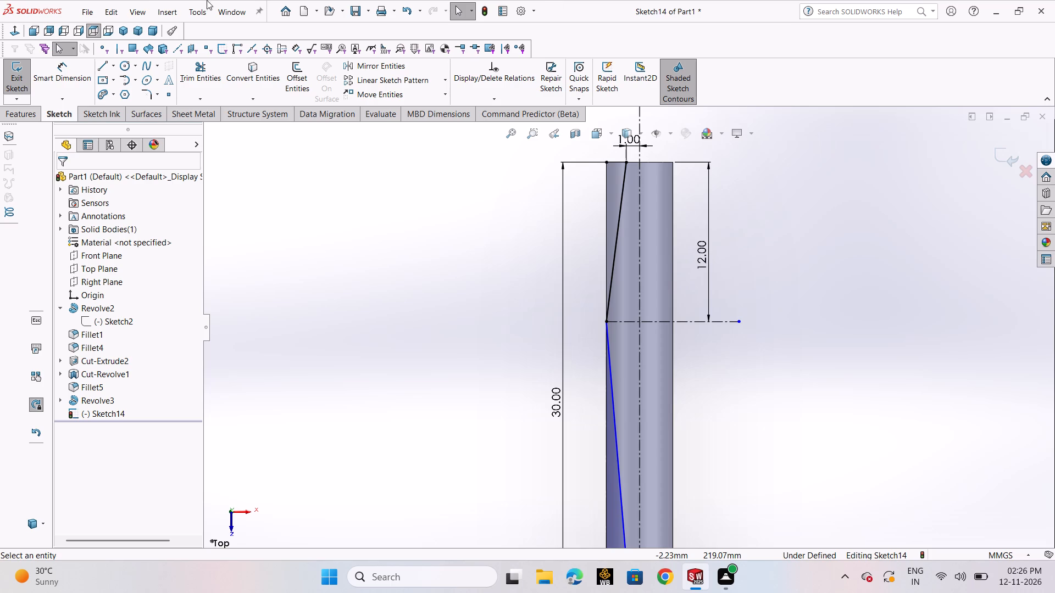
{"action": "left_click", "coordinate": [99, 65]}
{"action": "left_click", "coordinate": [118, 78]}
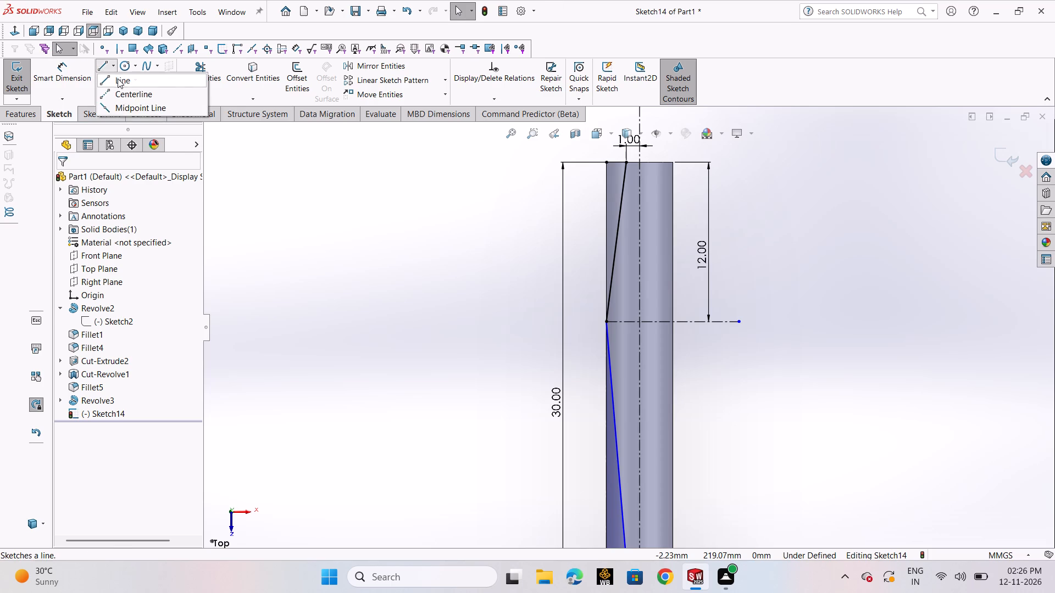
{"action": "left_click", "coordinate": [609, 163]}
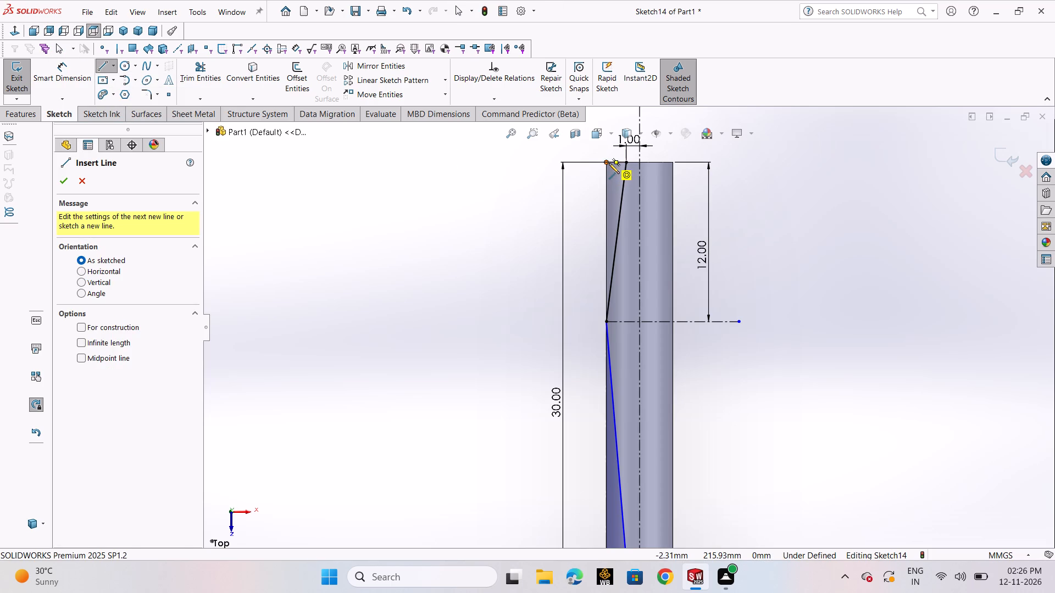
{"action": "left_click", "coordinate": [607, 319]}
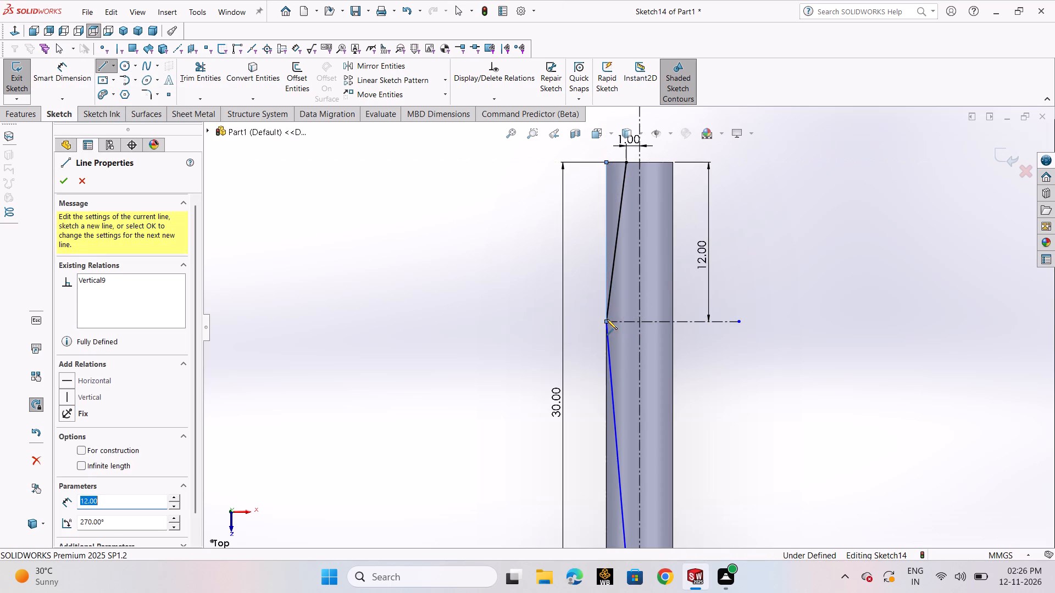
{"action": "right_click", "coordinate": [602, 315]}
{"action": "left_click", "coordinate": [614, 322]}
{"action": "left_click", "coordinate": [798, 230]}
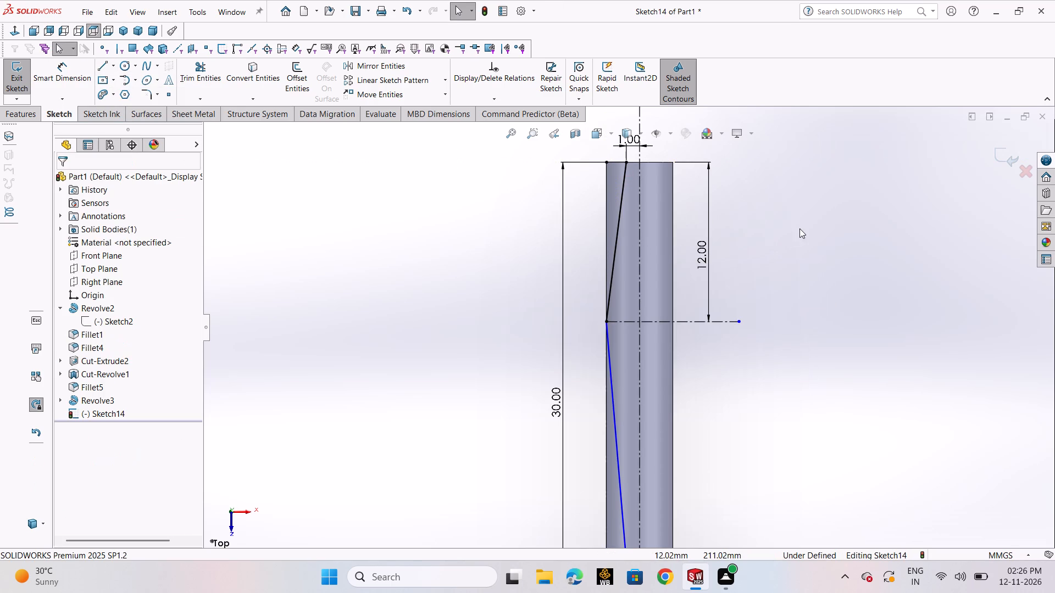
Delete the lower triangle's 1.5 mm bottom line and its slanted line together with the associated dimension.
{"action": "scroll", "coordinate": [806, 221], "scroll_direction": "up", "scroll_amount": 1}
{"action": "scroll", "coordinate": [673, 415], "scroll_direction": "up", "scroll_amount": 1}
{"action": "left_click_drag", "start_coordinate": [546, 362], "coordinate": [621, 479]}
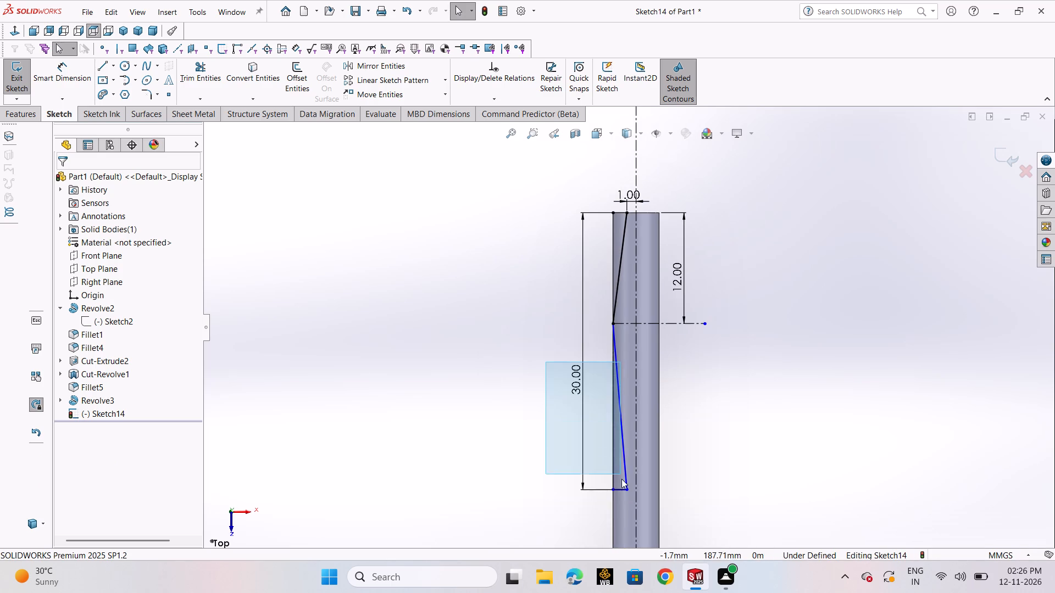
{"action": "left_click_drag", "start_coordinate": [621, 479], "coordinate": [629, 510]}
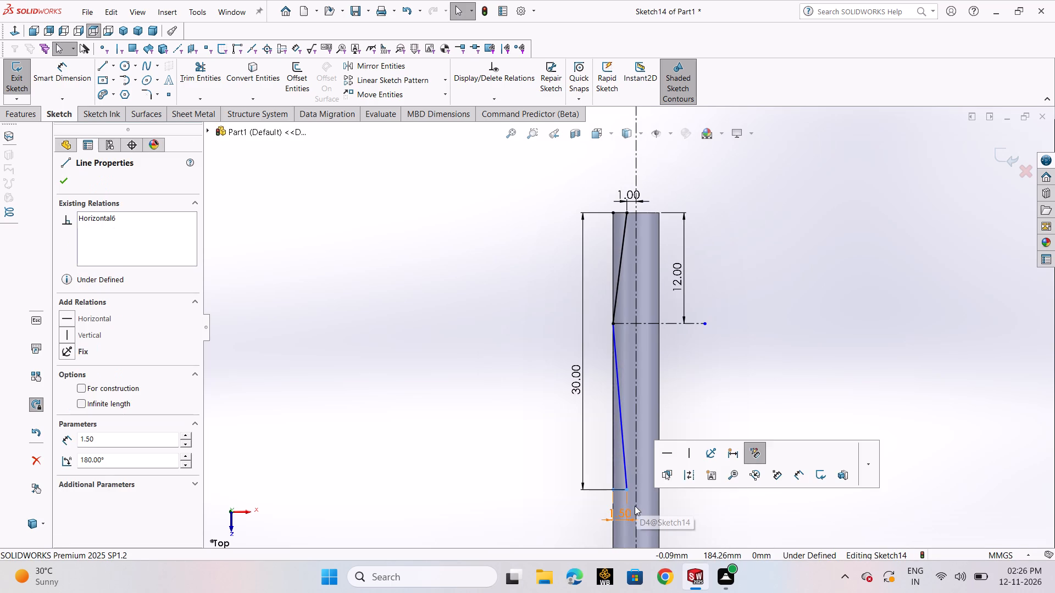
{"action": "key", "text": "Delete"}
{"action": "left_click", "coordinate": [627, 479]}
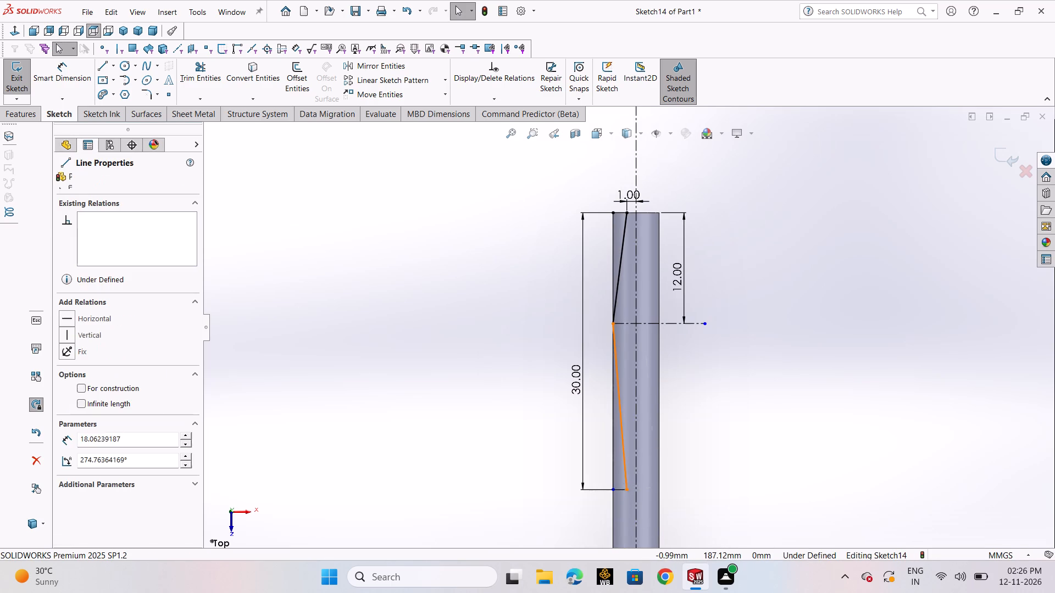
{"action": "key", "text": "Delete"}
{"action": "left_click", "coordinate": [459, 286]}
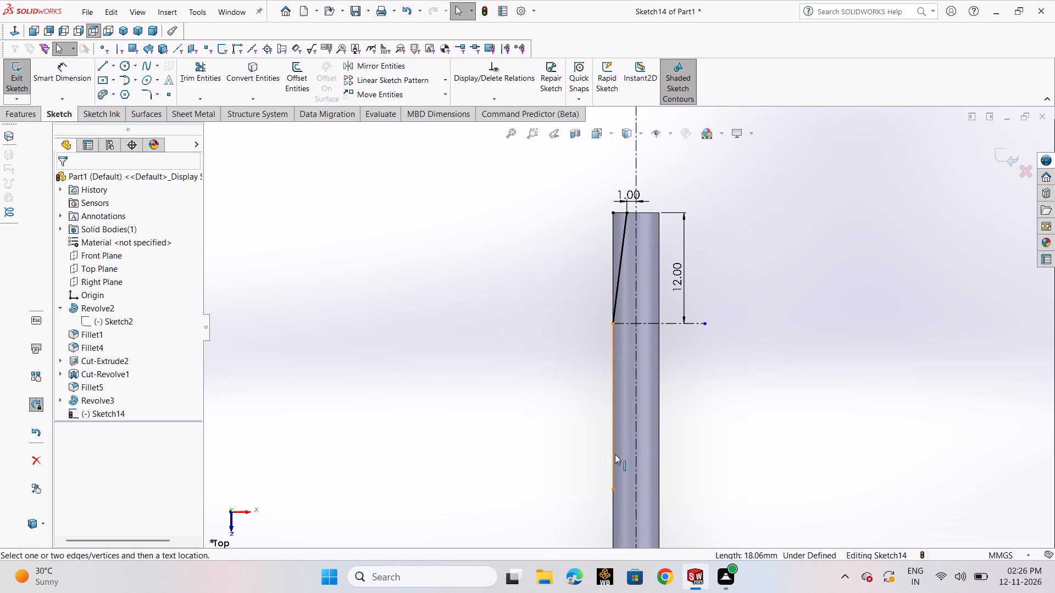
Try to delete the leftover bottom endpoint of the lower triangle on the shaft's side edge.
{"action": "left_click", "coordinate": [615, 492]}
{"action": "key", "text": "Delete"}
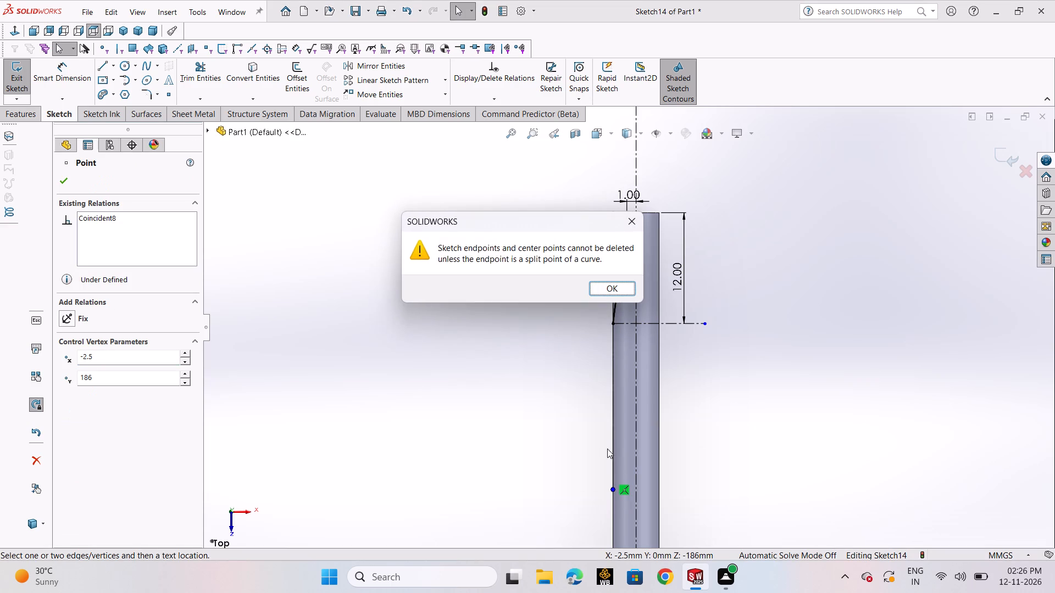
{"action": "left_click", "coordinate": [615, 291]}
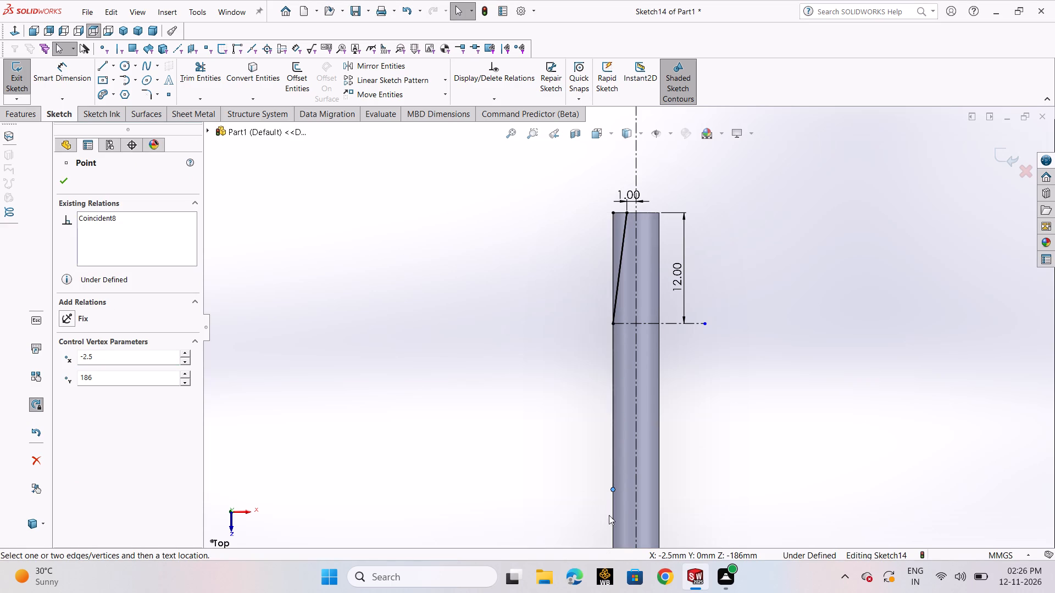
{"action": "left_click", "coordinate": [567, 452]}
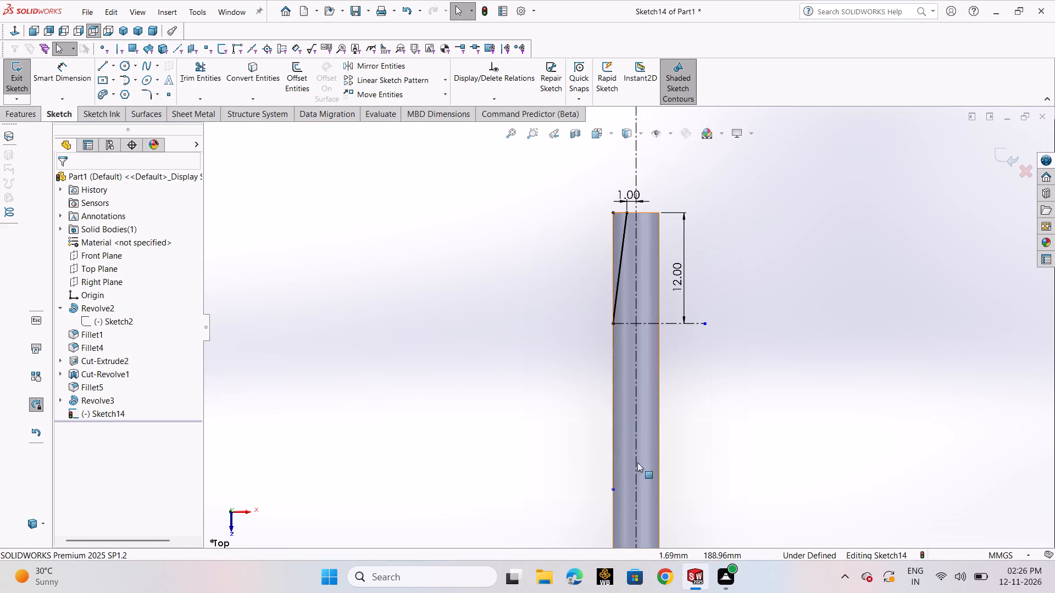
Delete both overlapping 18 mm vertical lines, regular and construction, on the shaft's side edge below the horizontal centerline.
{"action": "left_click", "coordinate": [615, 450]}
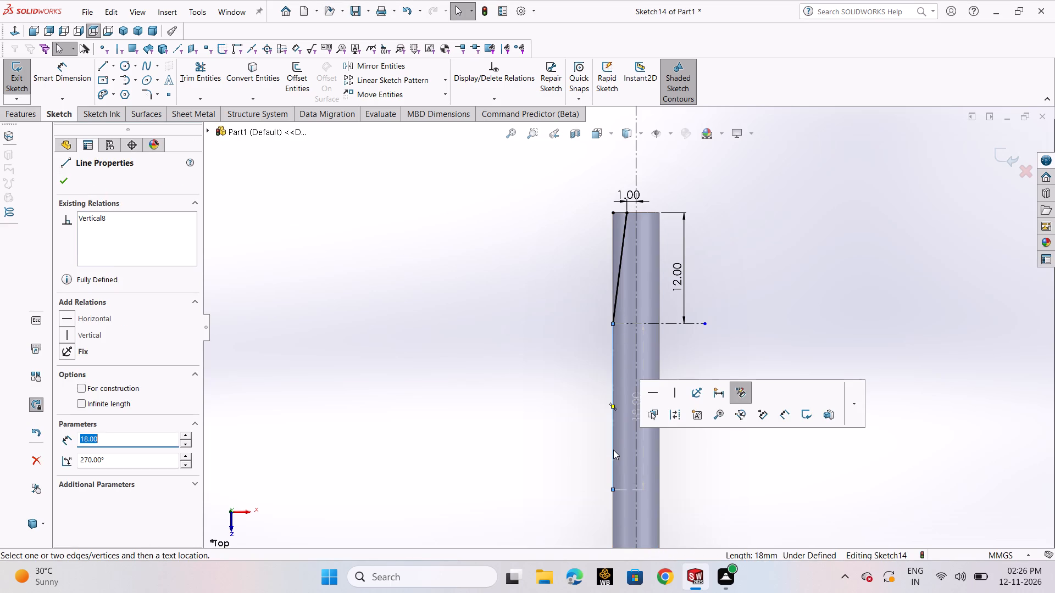
{"action": "key", "text": "Delete"}
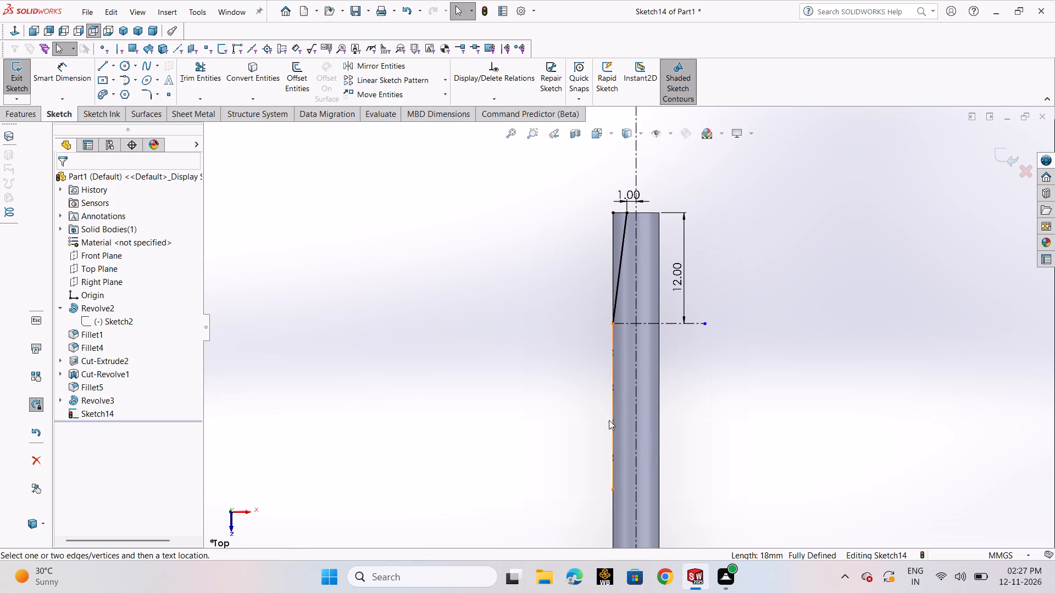
{"action": "left_click", "coordinate": [611, 413]}
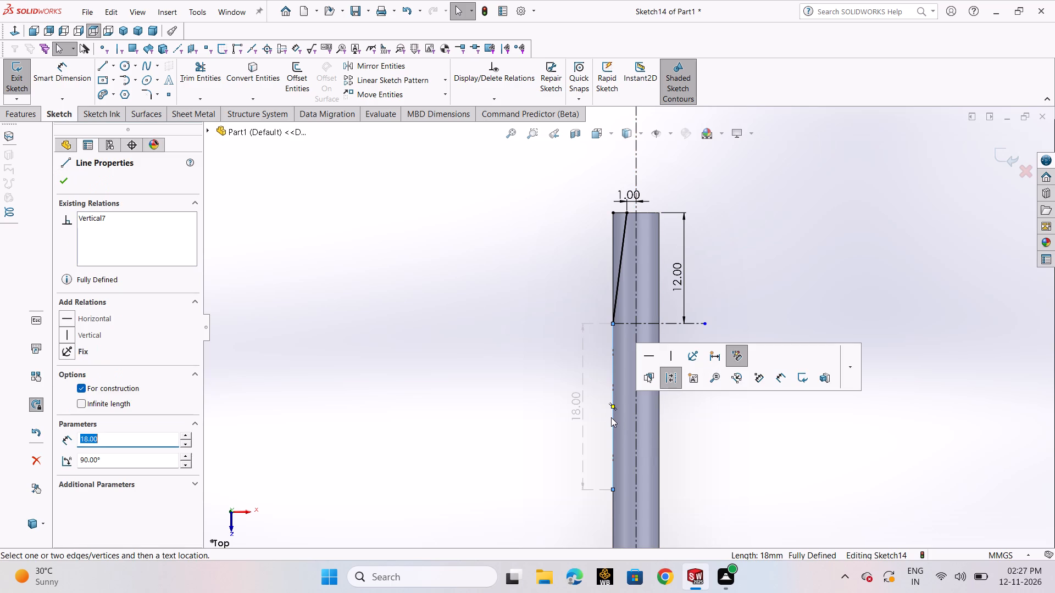
{"action": "key", "text": "Delete"}
{"action": "left_click", "coordinate": [441, 289]}
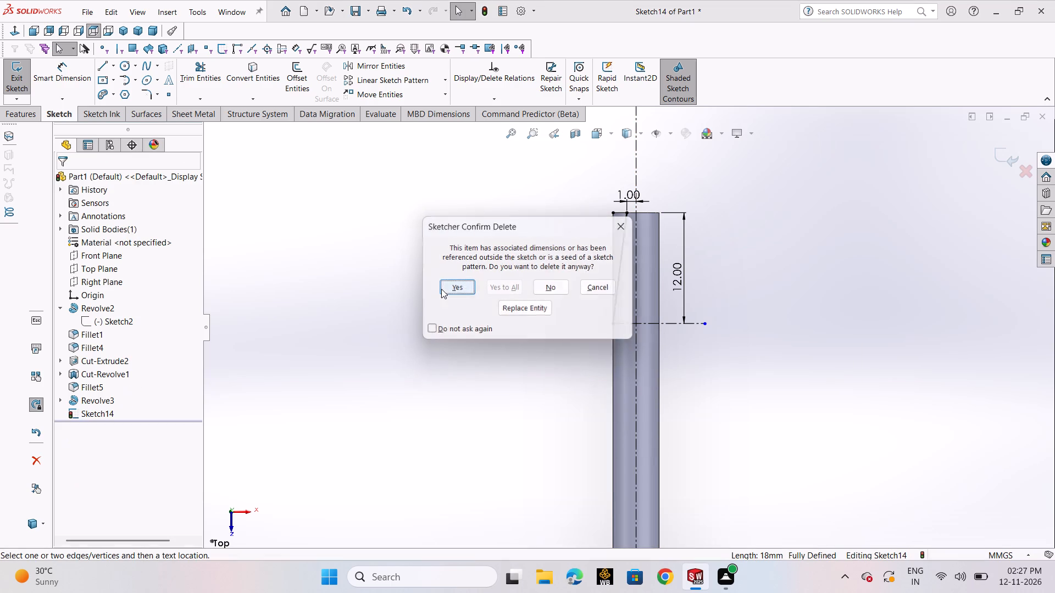
{"action": "left_click", "coordinate": [839, 328]}
{"action": "scroll", "coordinate": [651, 229], "scroll_direction": "down", "scroll_amount": 4}
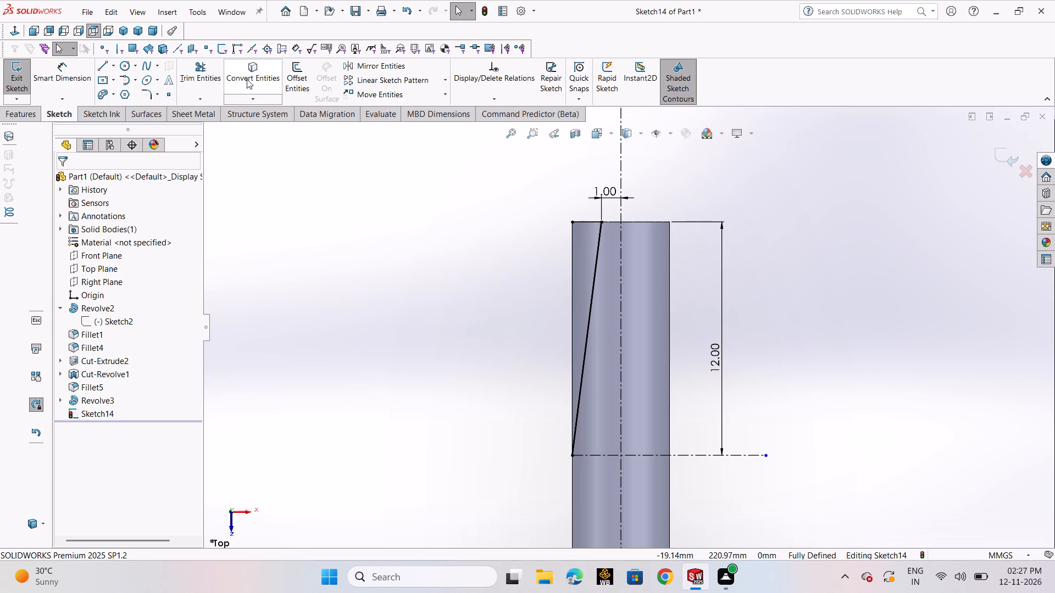
Draw a 12 mm vertical line down the shaft's side edge, from the end corner to the horizontal centerline's end.
{"action": "left_click", "coordinate": [103, 68]}
{"action": "left_click", "coordinate": [105, 77]}
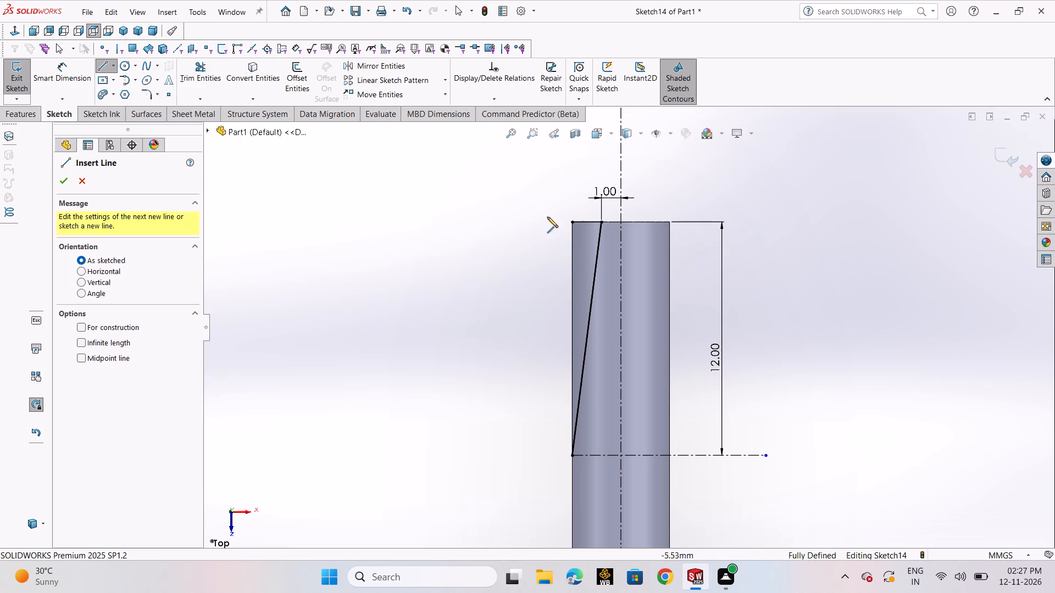
{"action": "left_click", "coordinate": [573, 223]}
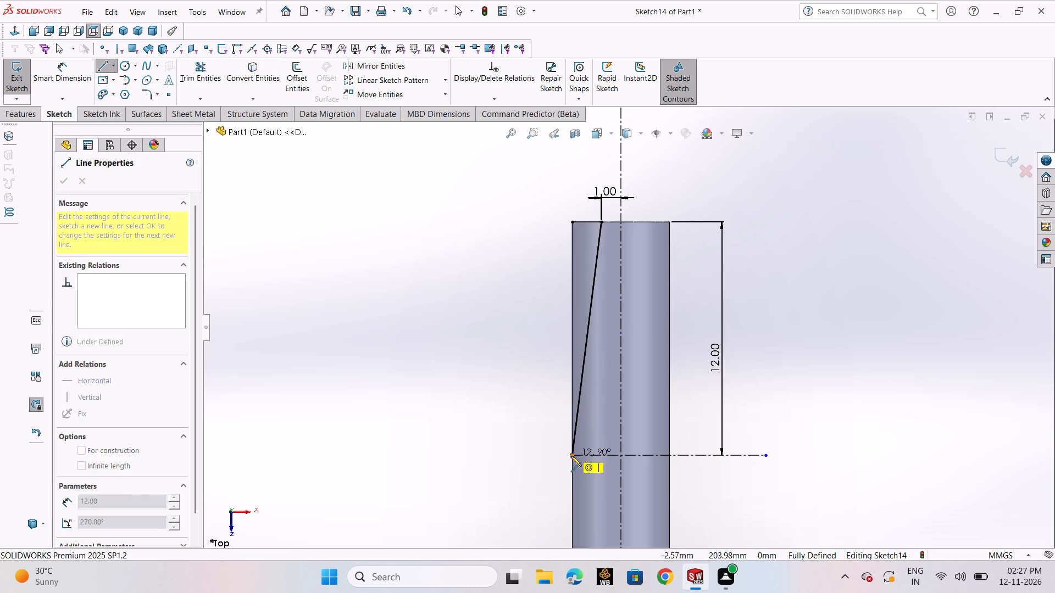
{"action": "left_click", "coordinate": [571, 456]}
{"action": "right_click", "coordinate": [525, 401]}
{"action": "left_click", "coordinate": [540, 408]}
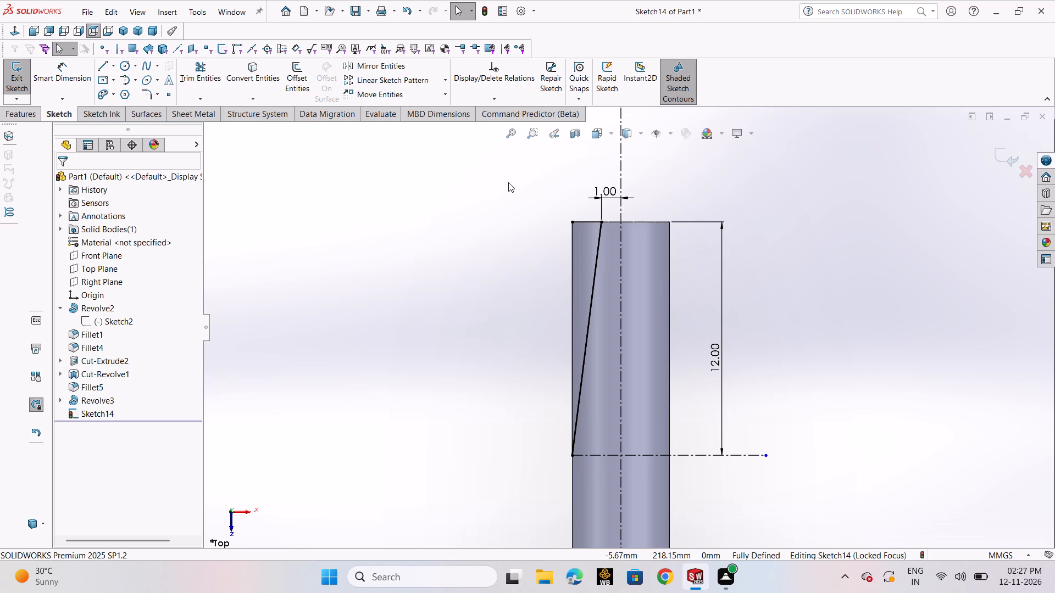
Inspect the properties of the short horizontal line on the shaft's end edge.
{"action": "left_click", "coordinate": [591, 221]}
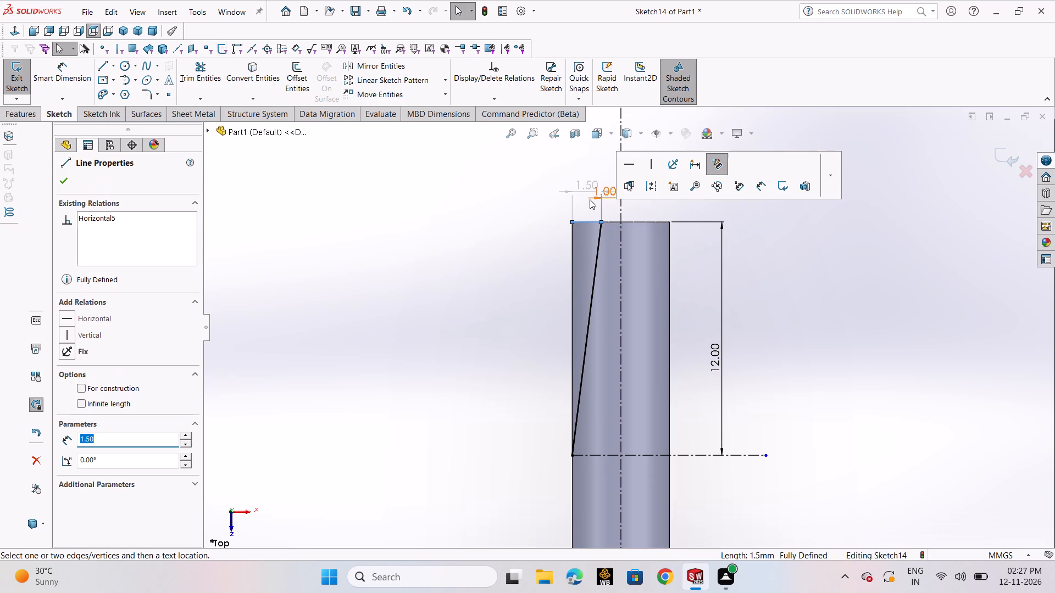
{"action": "scroll", "coordinate": [603, 209], "scroll_direction": "up", "scroll_amount": 2}
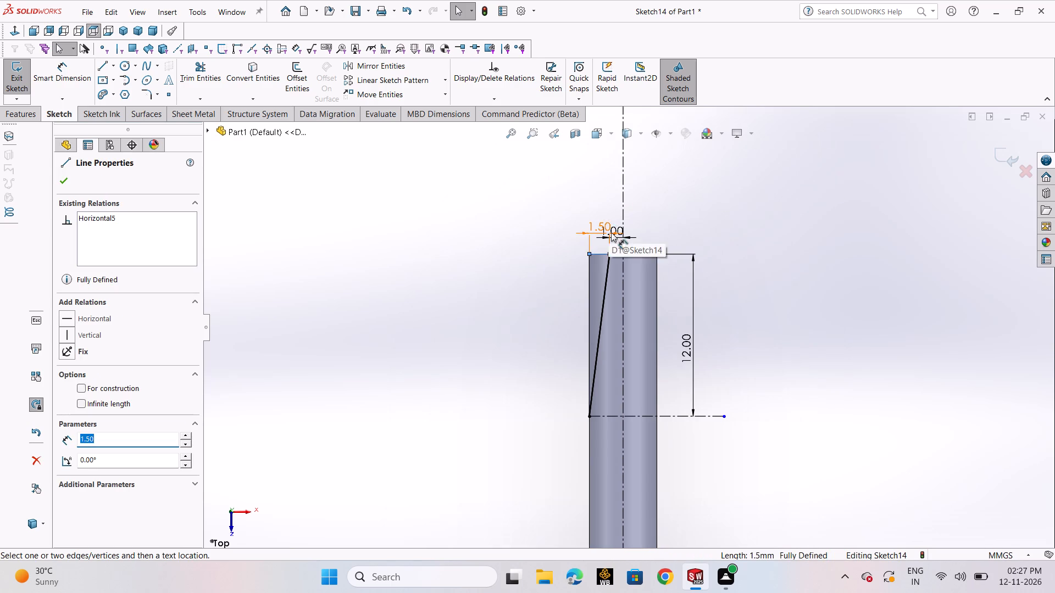
{"action": "scroll", "coordinate": [616, 245], "scroll_direction": "down", "scroll_amount": 3}
{"action": "left_click", "coordinate": [74, 181]}
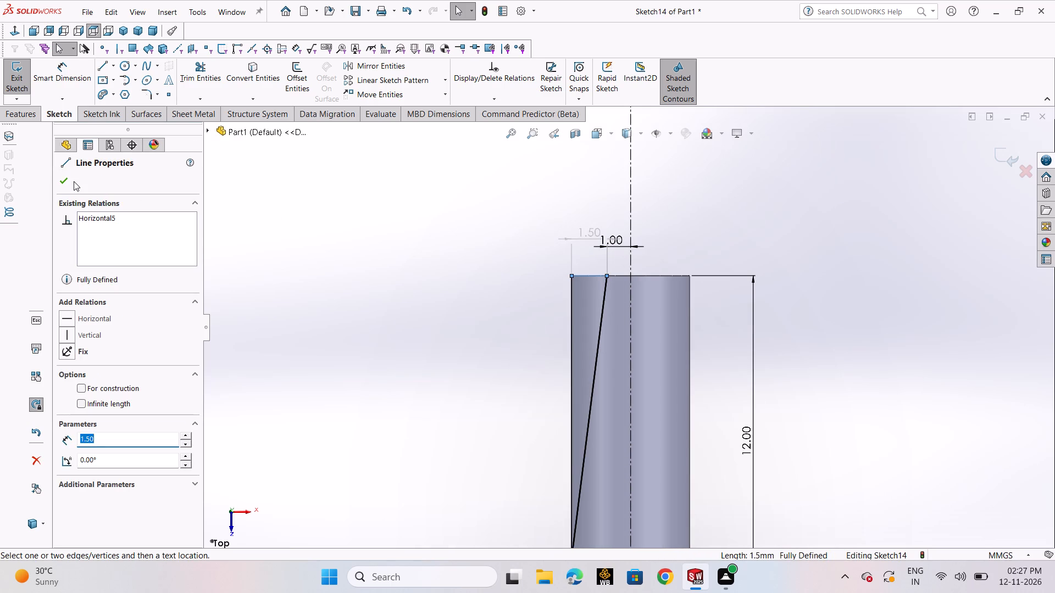
{"action": "left_click", "coordinate": [64, 182]}
Delete the overlapping slanted lines that meet the horizontal centerline's end at the shaft's side edge.
{"action": "scroll", "coordinate": [601, 354], "scroll_direction": "up", "scroll_amount": 5}
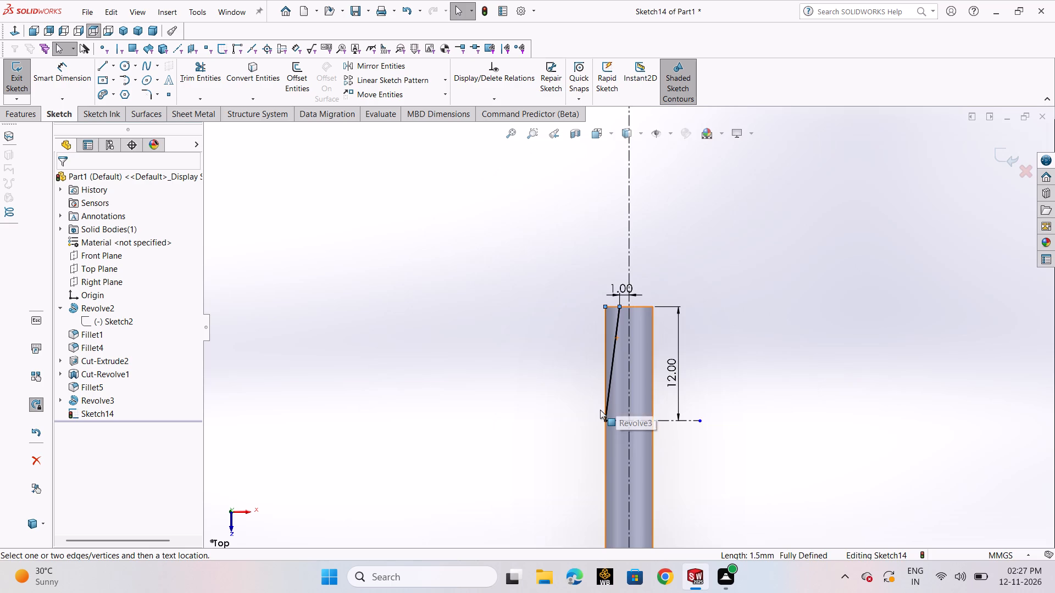
{"action": "scroll", "coordinate": [599, 410], "scroll_direction": "down", "scroll_amount": 5}
{"action": "scroll", "coordinate": [665, 402], "scroll_direction": "down", "scroll_amount": 5}
{"action": "scroll", "coordinate": [564, 365], "scroll_direction": "down", "scroll_amount": 8}
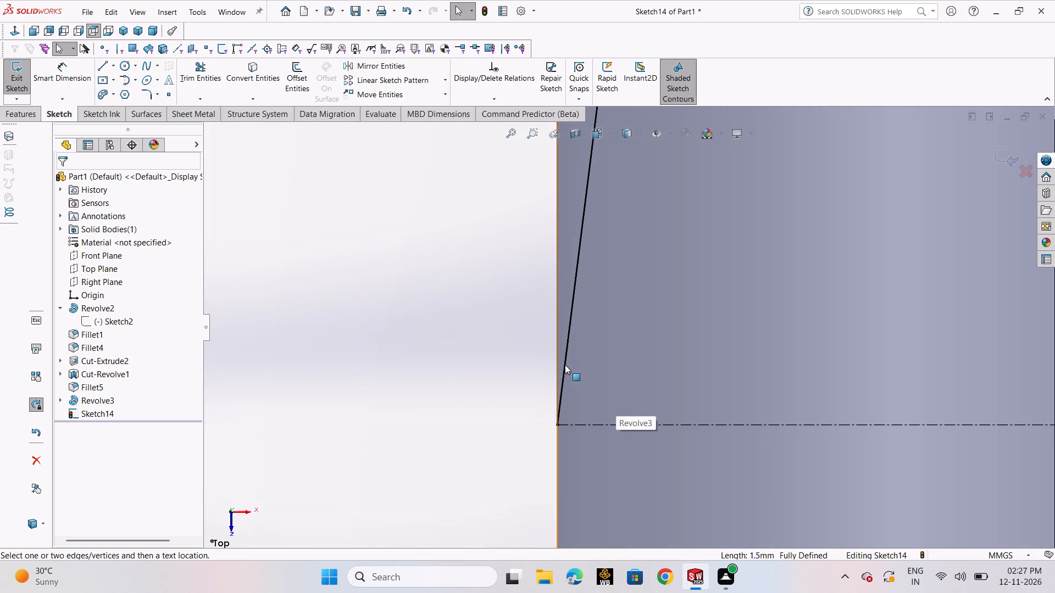
{"action": "scroll", "coordinate": [578, 401], "scroll_direction": "down", "scroll_amount": 14}
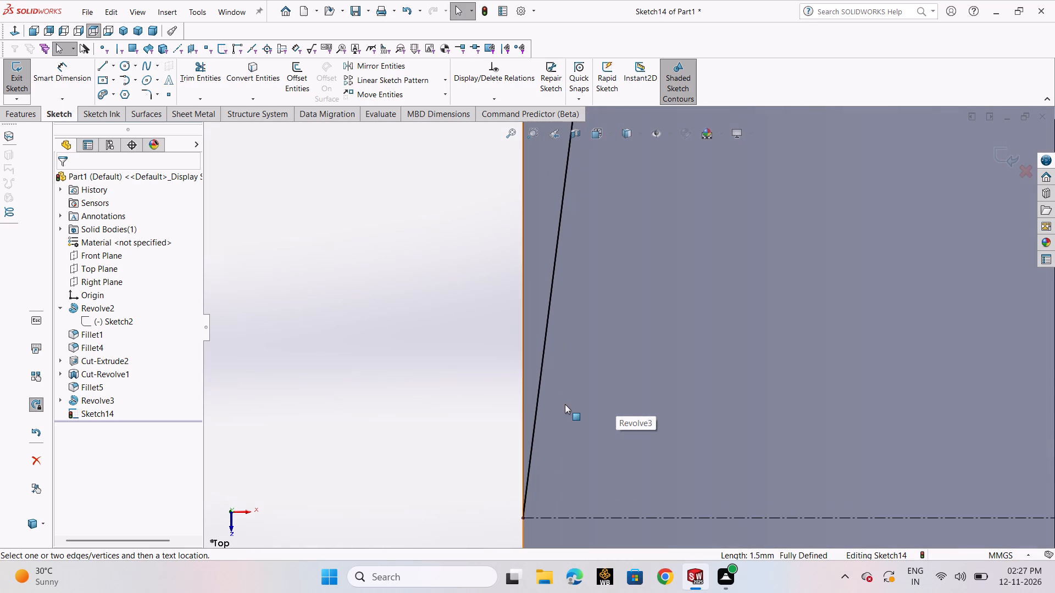
{"action": "scroll", "coordinate": [565, 415], "scroll_direction": "down", "scroll_amount": 4}
{"action": "scroll", "coordinate": [506, 516], "scroll_direction": "up", "scroll_amount": 6}
{"action": "scroll", "coordinate": [595, 437], "scroll_direction": "down", "scroll_amount": 5}
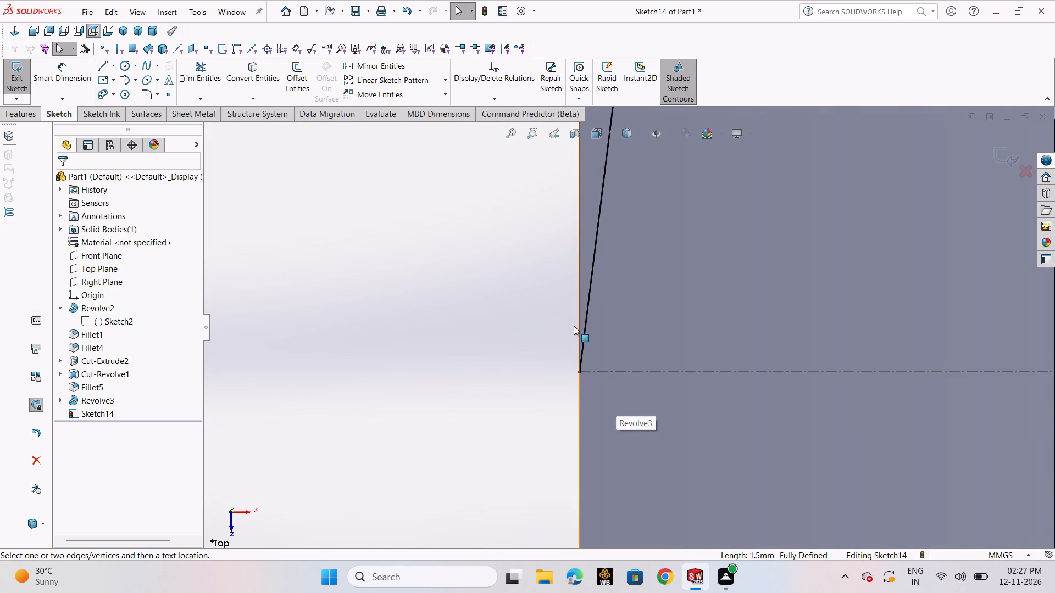
{"action": "scroll", "coordinate": [574, 325], "scroll_direction": "down", "scroll_amount": 4}
{"action": "scroll", "coordinate": [610, 386], "scroll_direction": "down", "scroll_amount": 15}
{"action": "scroll", "coordinate": [623, 357], "scroll_direction": "up", "scroll_amount": 1}
{"action": "scroll", "coordinate": [623, 357], "scroll_direction": "down", "scroll_amount": 8}
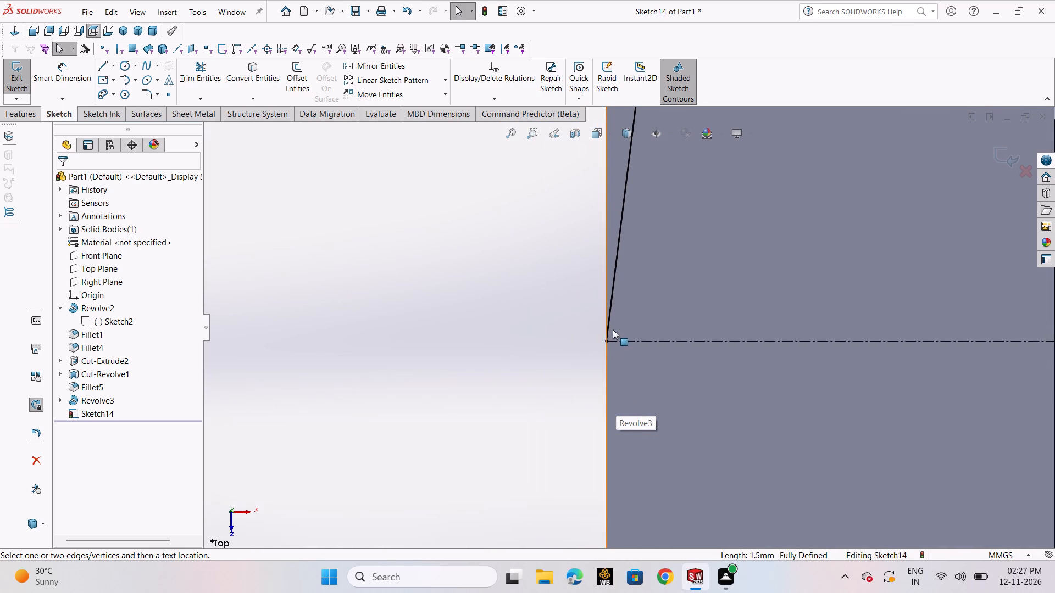
{"action": "scroll", "coordinate": [613, 329], "scroll_direction": "down", "scroll_amount": 15}
{"action": "scroll", "coordinate": [591, 312], "scroll_direction": "up", "scroll_amount": 1}
{"action": "scroll", "coordinate": [591, 315], "scroll_direction": "down", "scroll_amount": 1}
{"action": "scroll", "coordinate": [603, 329], "scroll_direction": "up", "scroll_amount": 1}
{"action": "scroll", "coordinate": [603, 329], "scroll_direction": "down", "scroll_amount": 5}
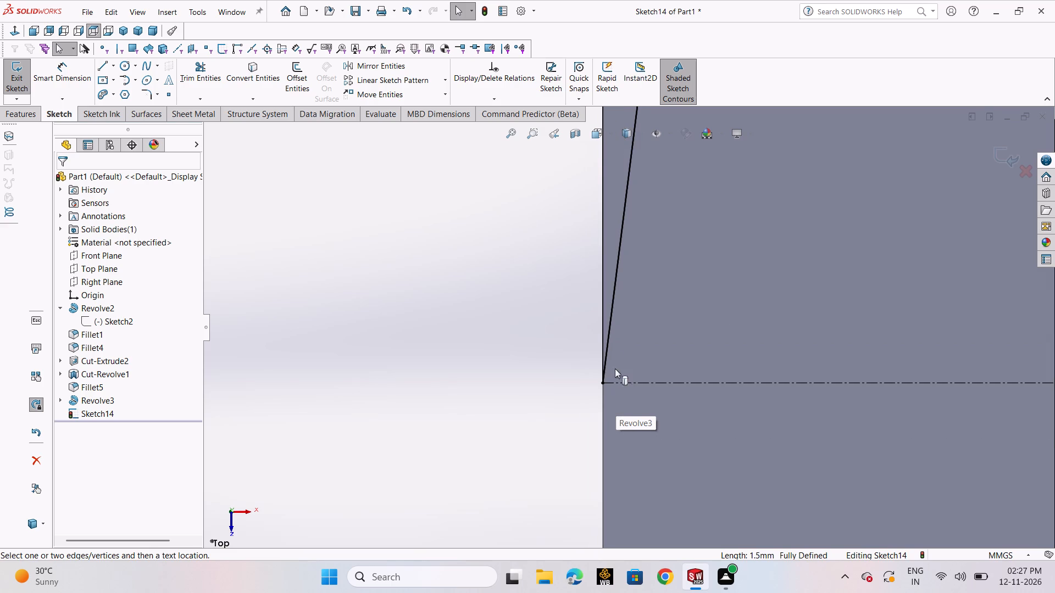
{"action": "scroll", "coordinate": [607, 349], "scroll_direction": "down", "scroll_amount": 12}
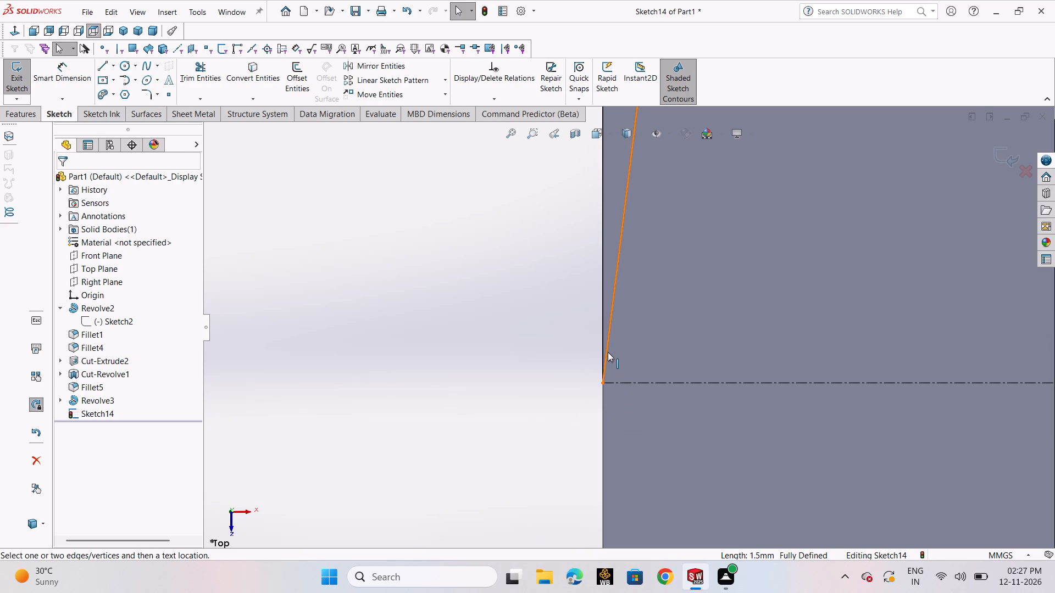
{"action": "left_click", "coordinate": [608, 352]}
{"action": "key", "text": "Delete"}
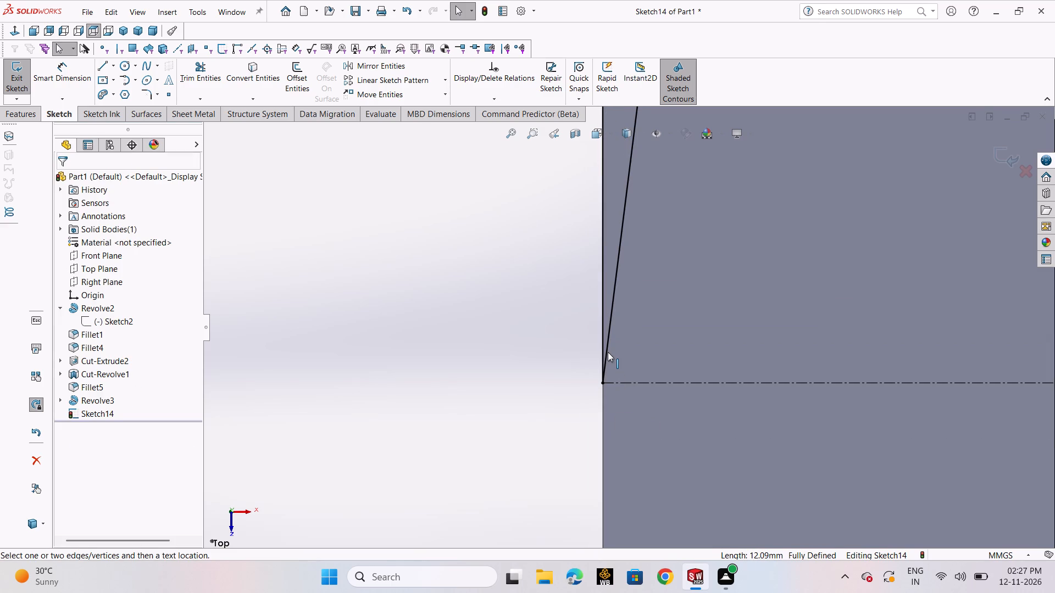
{"action": "left_click", "coordinate": [609, 351]}
{"action": "key", "text": "Delete"}
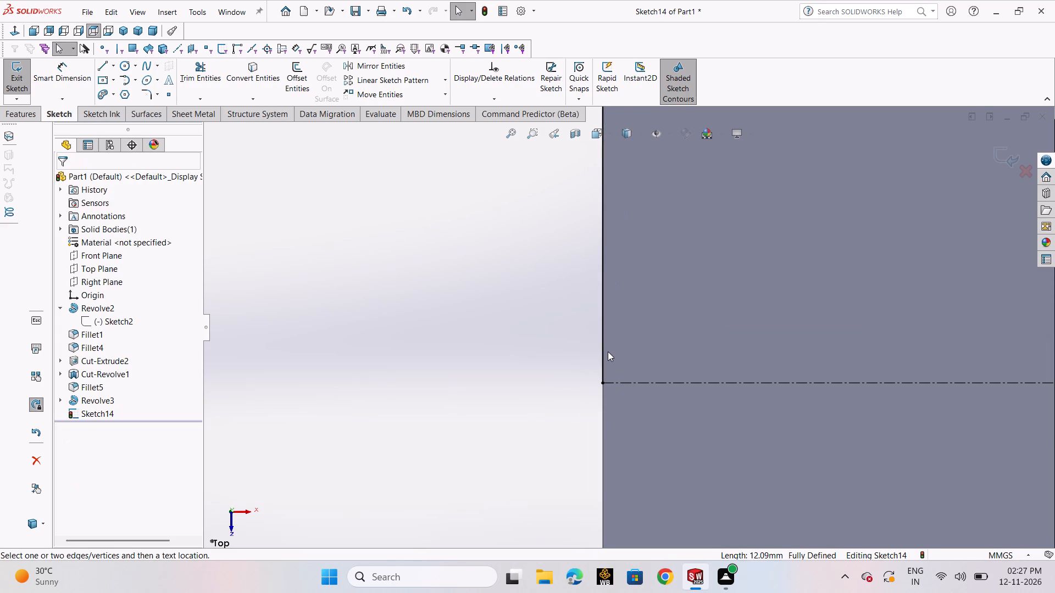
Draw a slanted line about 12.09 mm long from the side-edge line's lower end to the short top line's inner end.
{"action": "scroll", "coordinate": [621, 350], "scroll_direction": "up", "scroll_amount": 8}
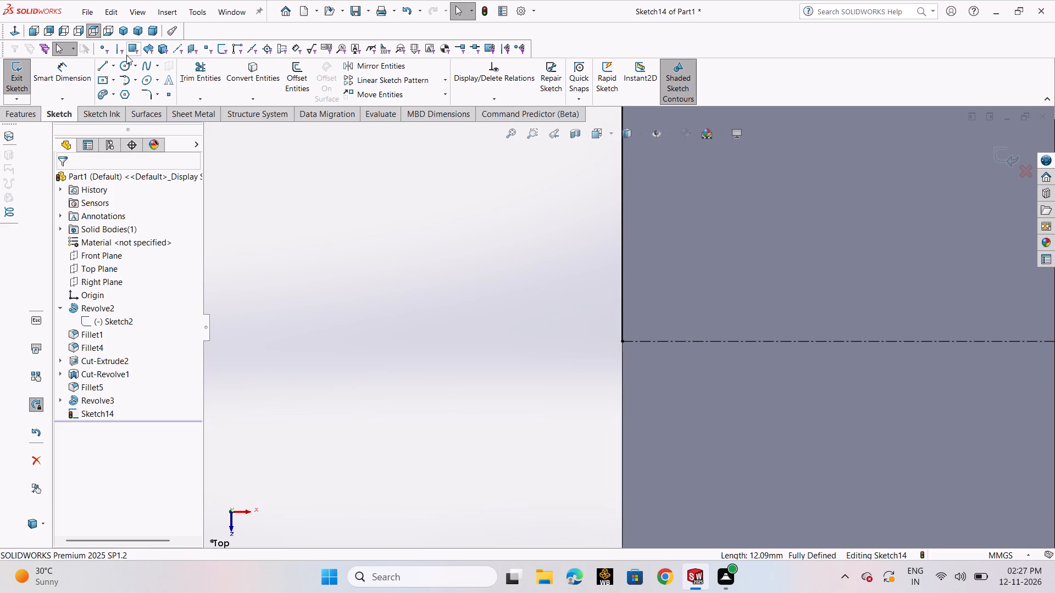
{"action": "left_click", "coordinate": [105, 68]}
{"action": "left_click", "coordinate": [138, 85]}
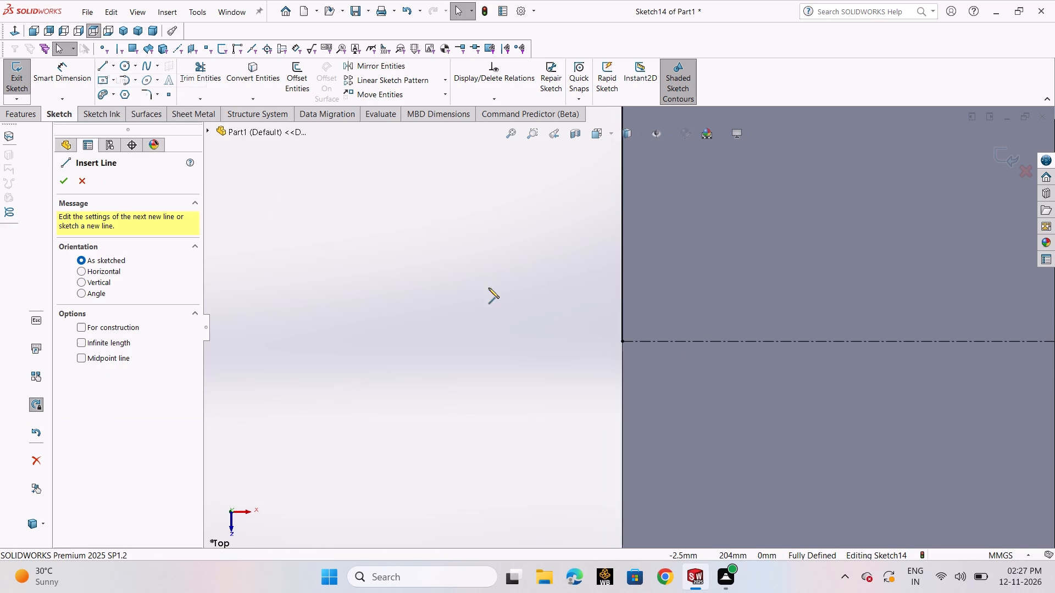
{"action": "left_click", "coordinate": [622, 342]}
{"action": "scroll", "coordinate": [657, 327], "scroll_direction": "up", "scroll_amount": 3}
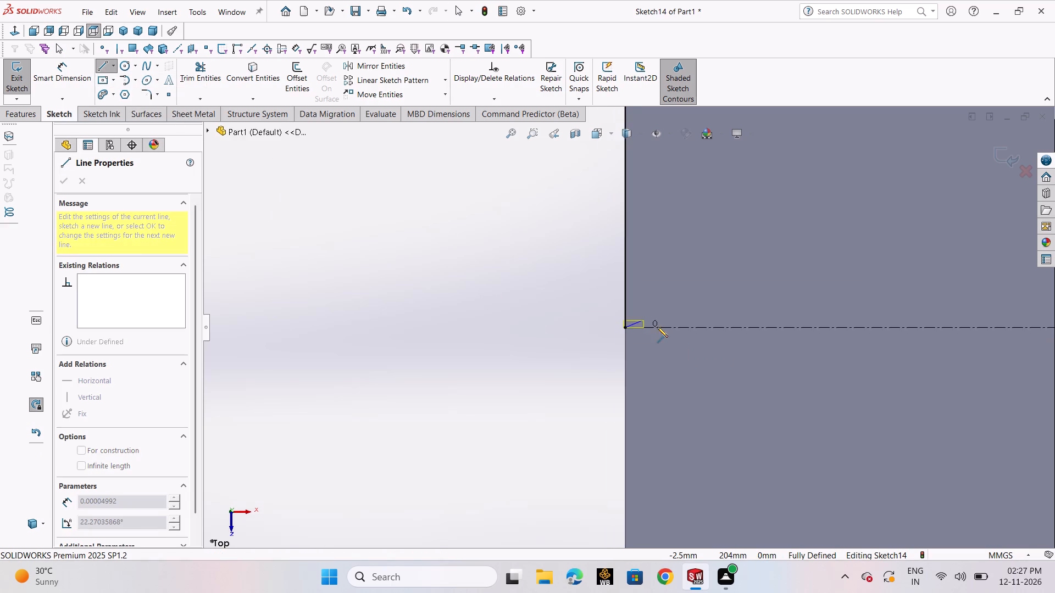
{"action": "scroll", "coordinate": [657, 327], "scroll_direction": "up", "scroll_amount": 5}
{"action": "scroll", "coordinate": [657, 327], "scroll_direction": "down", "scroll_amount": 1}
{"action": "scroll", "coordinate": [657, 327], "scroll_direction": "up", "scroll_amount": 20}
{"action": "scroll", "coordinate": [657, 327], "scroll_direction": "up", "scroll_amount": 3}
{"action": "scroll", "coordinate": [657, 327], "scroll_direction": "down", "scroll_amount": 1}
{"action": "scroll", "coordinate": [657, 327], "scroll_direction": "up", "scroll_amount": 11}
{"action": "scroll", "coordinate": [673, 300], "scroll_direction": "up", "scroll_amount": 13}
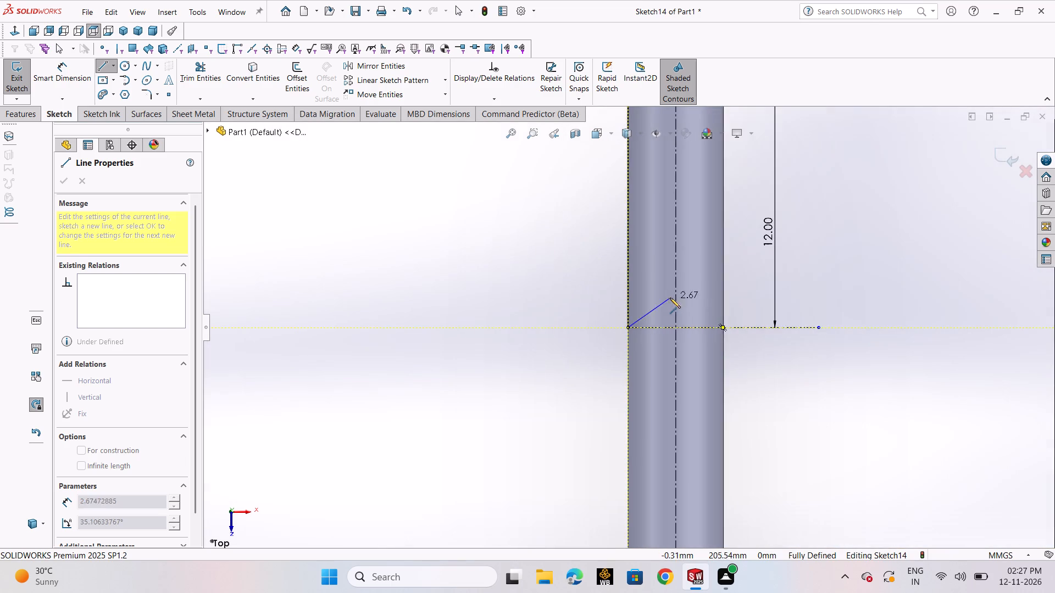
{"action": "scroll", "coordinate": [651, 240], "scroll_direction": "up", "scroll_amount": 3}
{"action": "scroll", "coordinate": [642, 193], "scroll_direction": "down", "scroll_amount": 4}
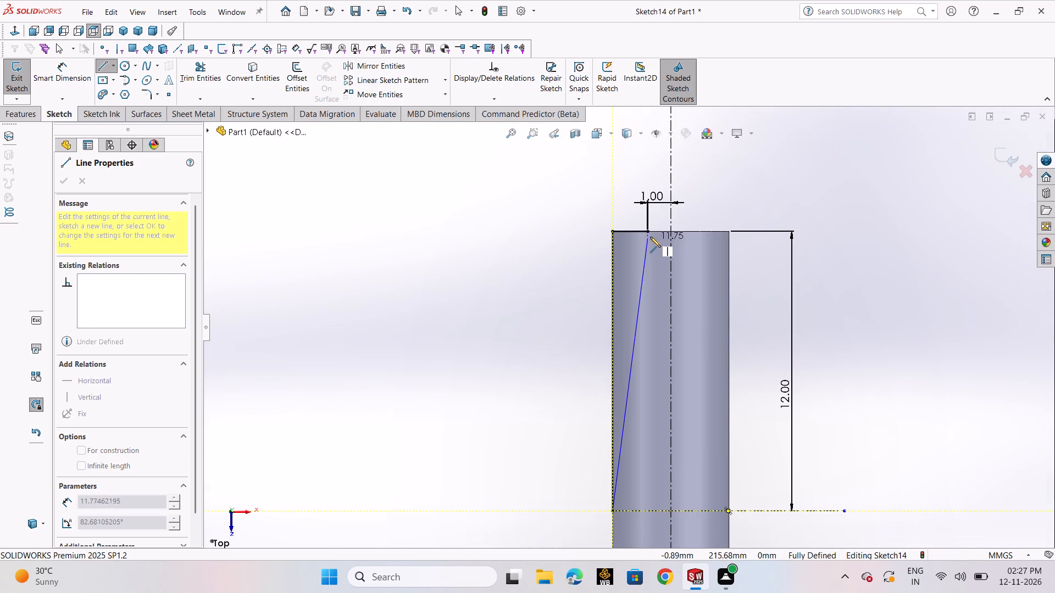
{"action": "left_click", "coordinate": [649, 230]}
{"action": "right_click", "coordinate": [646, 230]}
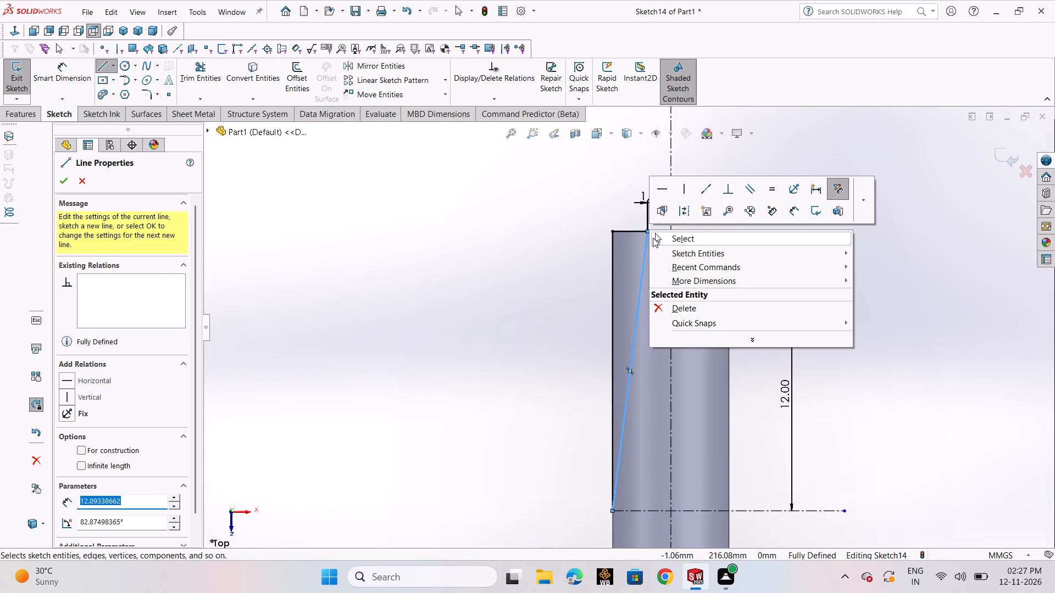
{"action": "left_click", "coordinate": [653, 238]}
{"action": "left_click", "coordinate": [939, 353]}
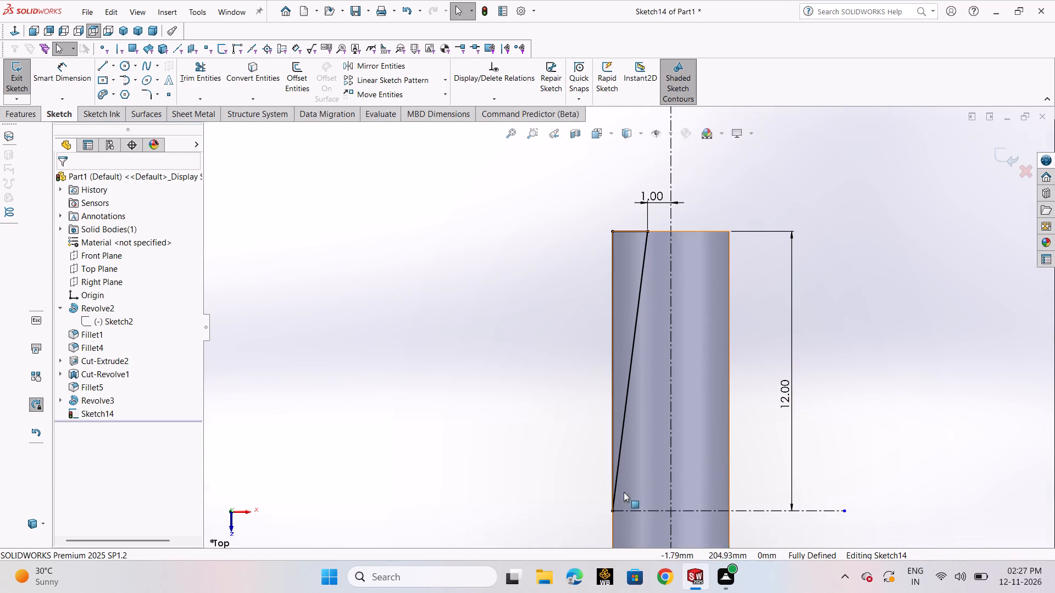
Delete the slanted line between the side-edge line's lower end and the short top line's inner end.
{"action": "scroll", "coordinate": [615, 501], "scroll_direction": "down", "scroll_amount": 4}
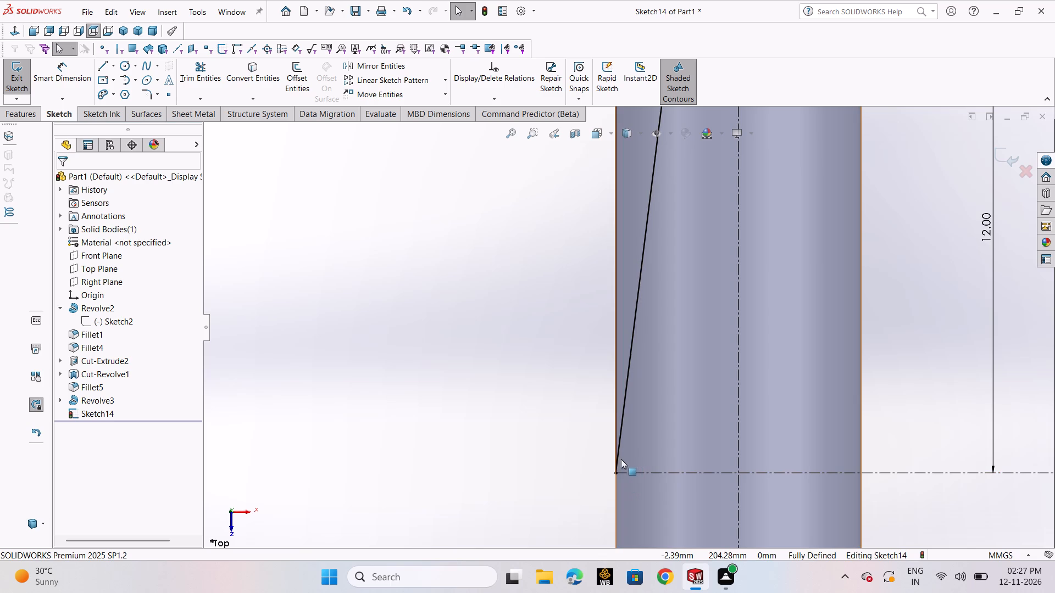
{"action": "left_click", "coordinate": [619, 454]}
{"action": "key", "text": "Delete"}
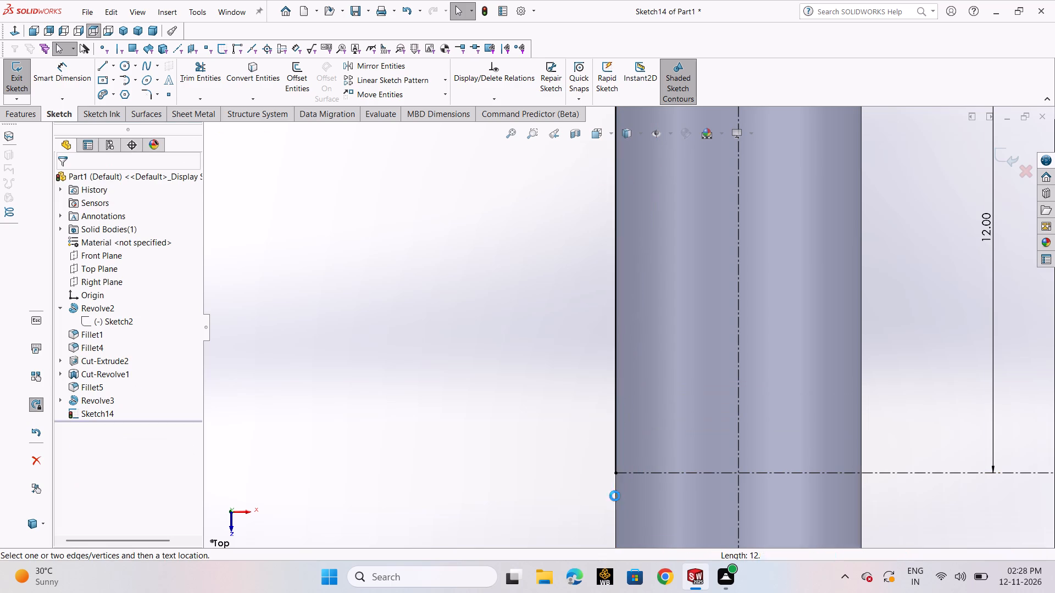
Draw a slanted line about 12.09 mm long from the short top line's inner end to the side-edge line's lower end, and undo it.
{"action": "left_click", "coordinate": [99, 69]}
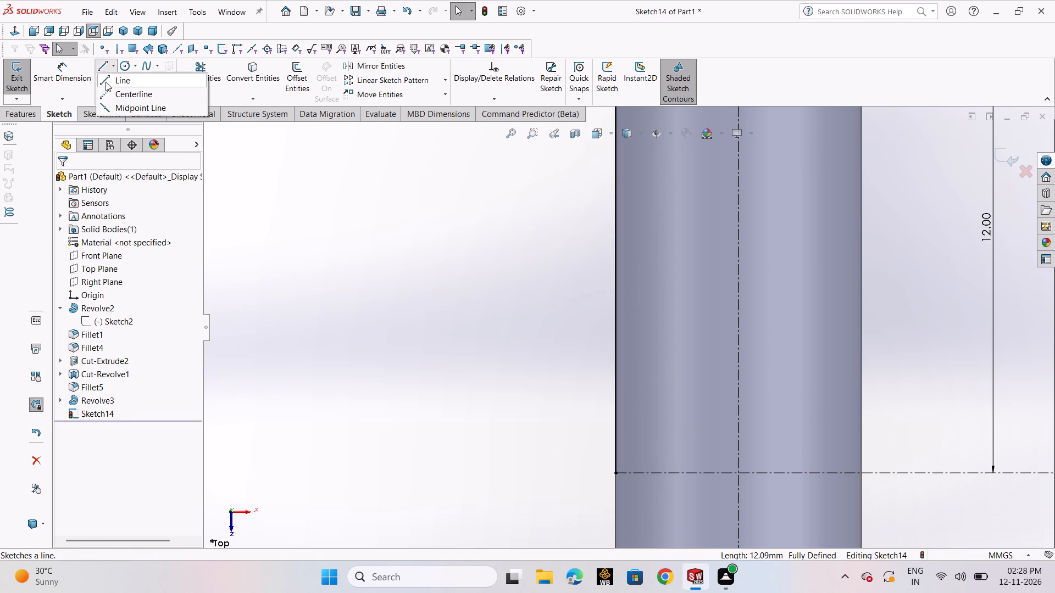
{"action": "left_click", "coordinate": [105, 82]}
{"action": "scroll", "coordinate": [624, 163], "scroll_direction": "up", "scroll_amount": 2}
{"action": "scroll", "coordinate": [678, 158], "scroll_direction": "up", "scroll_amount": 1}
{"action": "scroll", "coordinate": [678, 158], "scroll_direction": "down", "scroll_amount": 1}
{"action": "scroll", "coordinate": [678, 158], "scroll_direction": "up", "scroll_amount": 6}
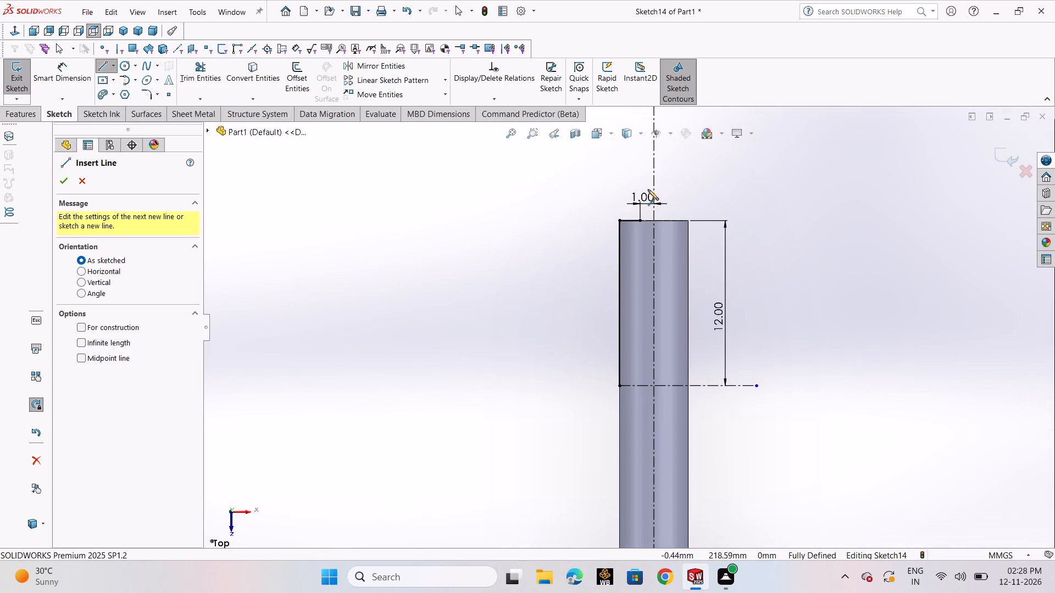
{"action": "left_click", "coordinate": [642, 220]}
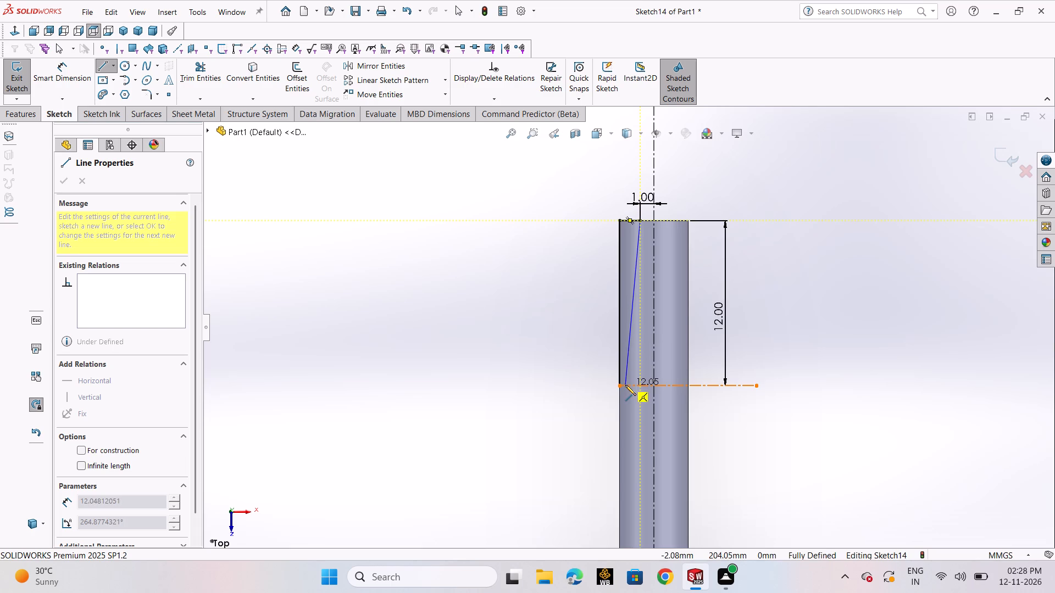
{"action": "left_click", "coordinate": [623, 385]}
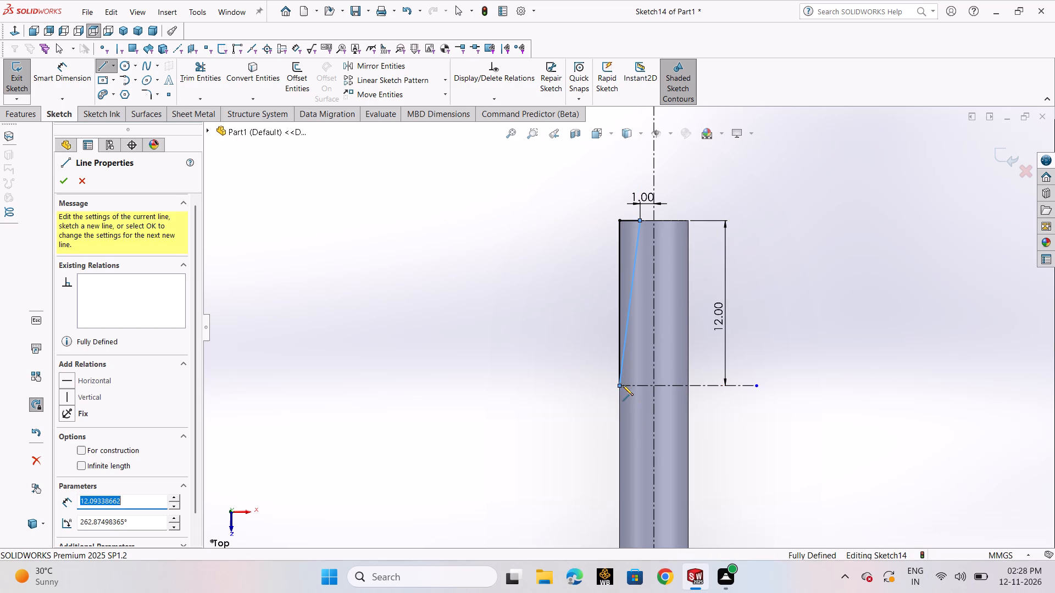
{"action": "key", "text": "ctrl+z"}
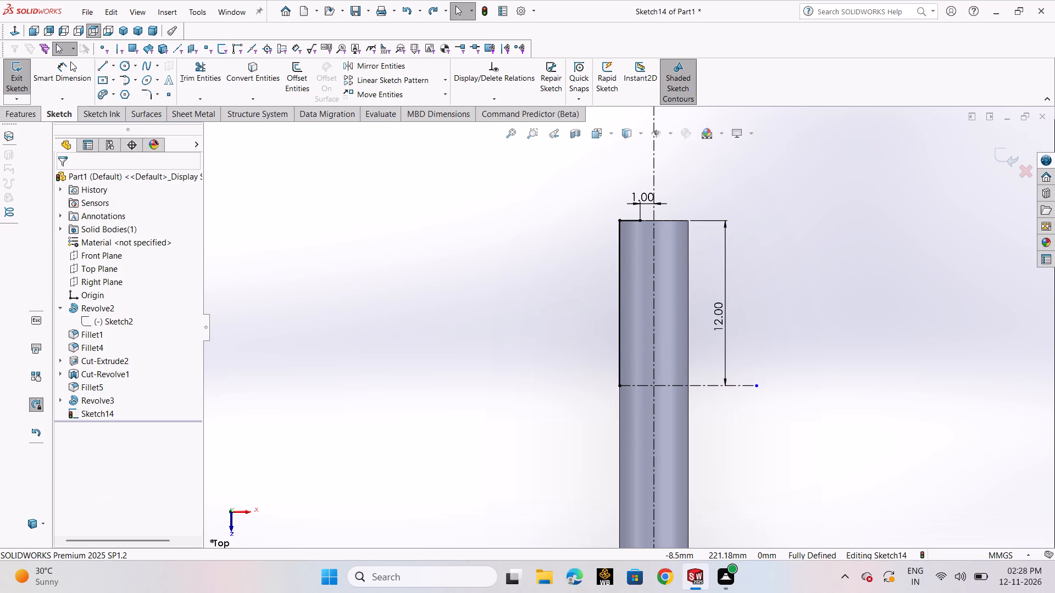
Draw a slanted line about 12.06 mm long from the short top line's inner end to the horizontal centerline, just inside the shaft's side edge.
{"action": "left_click", "coordinate": [103, 66]}
{"action": "left_click", "coordinate": [118, 81]}
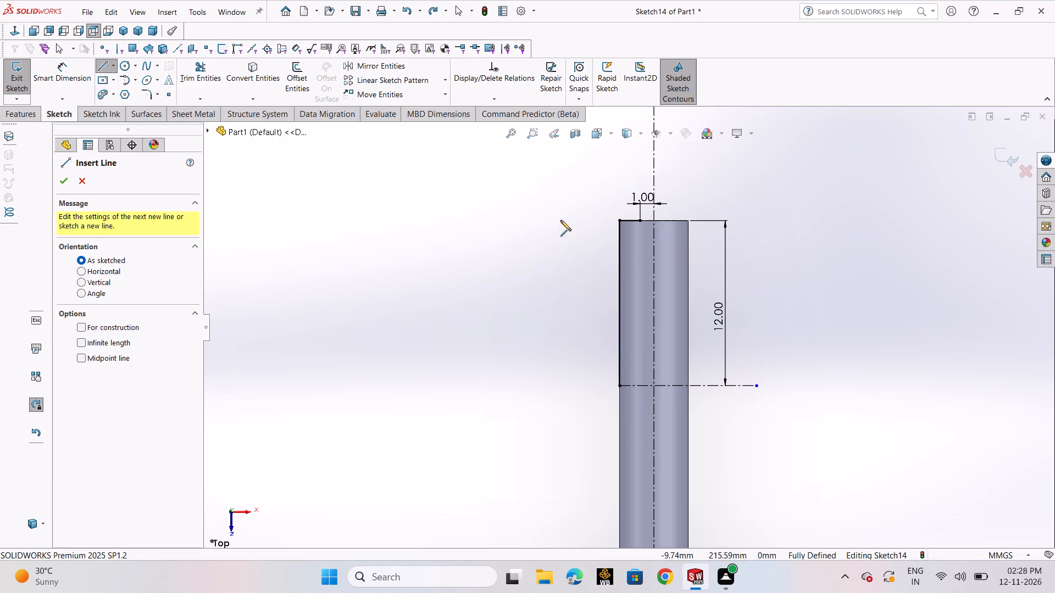
{"action": "left_click", "coordinate": [640, 222]}
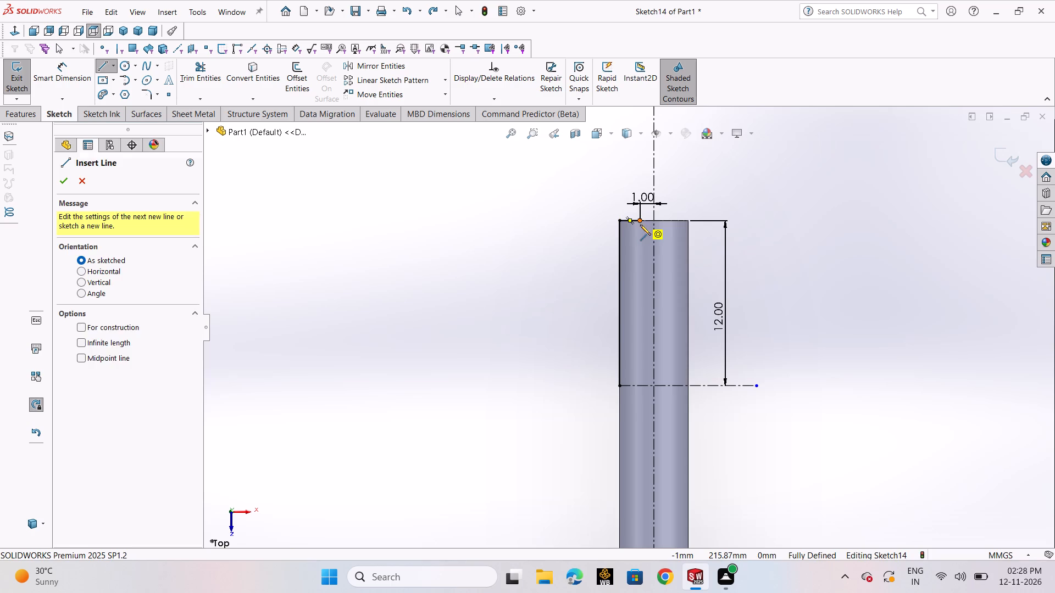
{"action": "left_click", "coordinate": [624, 384]}
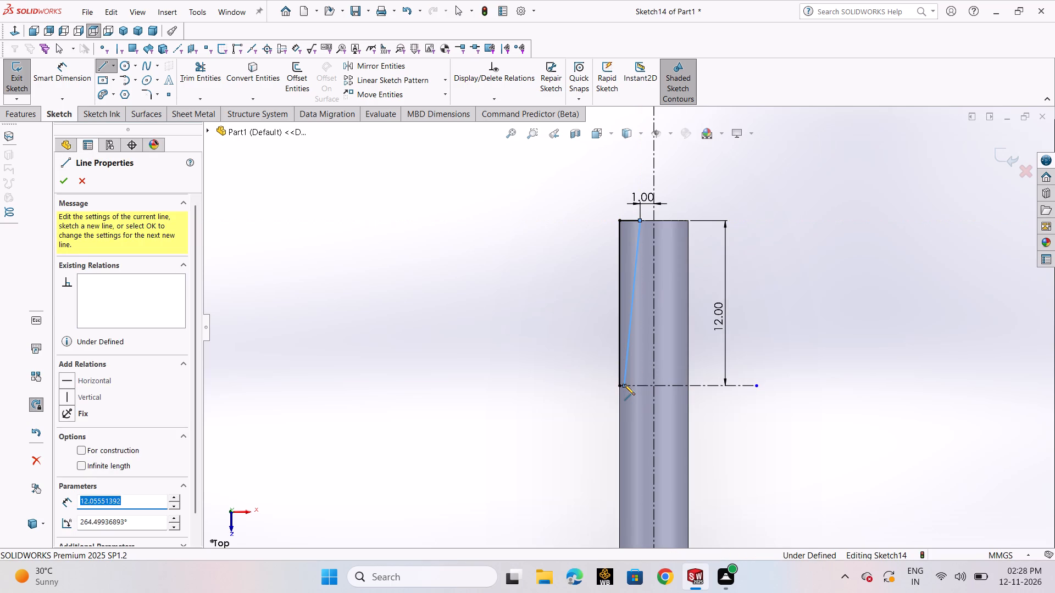
{"action": "right_click", "coordinate": [624, 384]}
{"action": "left_click", "coordinate": [647, 389]}
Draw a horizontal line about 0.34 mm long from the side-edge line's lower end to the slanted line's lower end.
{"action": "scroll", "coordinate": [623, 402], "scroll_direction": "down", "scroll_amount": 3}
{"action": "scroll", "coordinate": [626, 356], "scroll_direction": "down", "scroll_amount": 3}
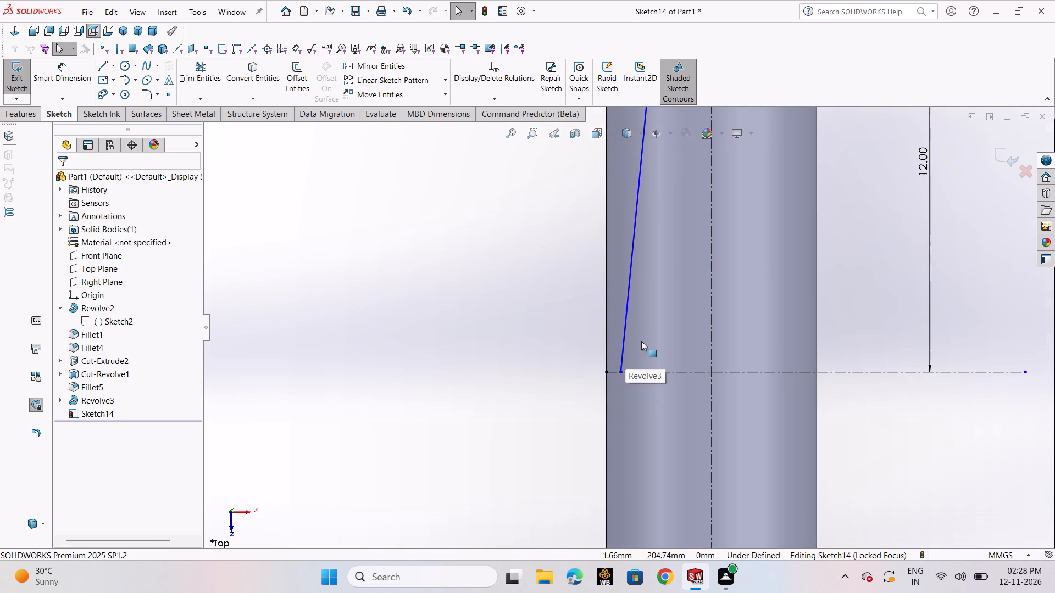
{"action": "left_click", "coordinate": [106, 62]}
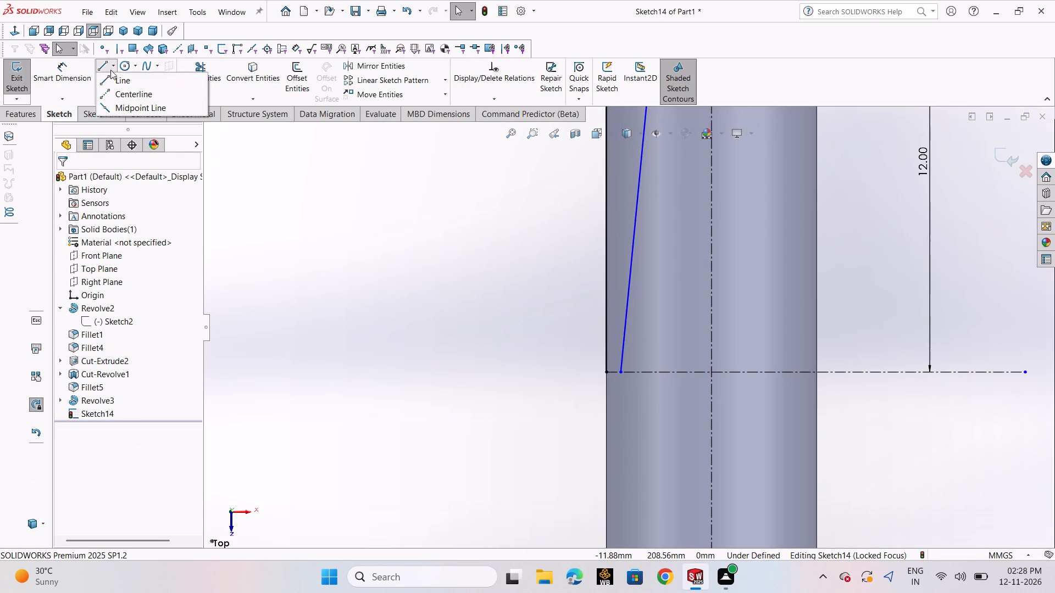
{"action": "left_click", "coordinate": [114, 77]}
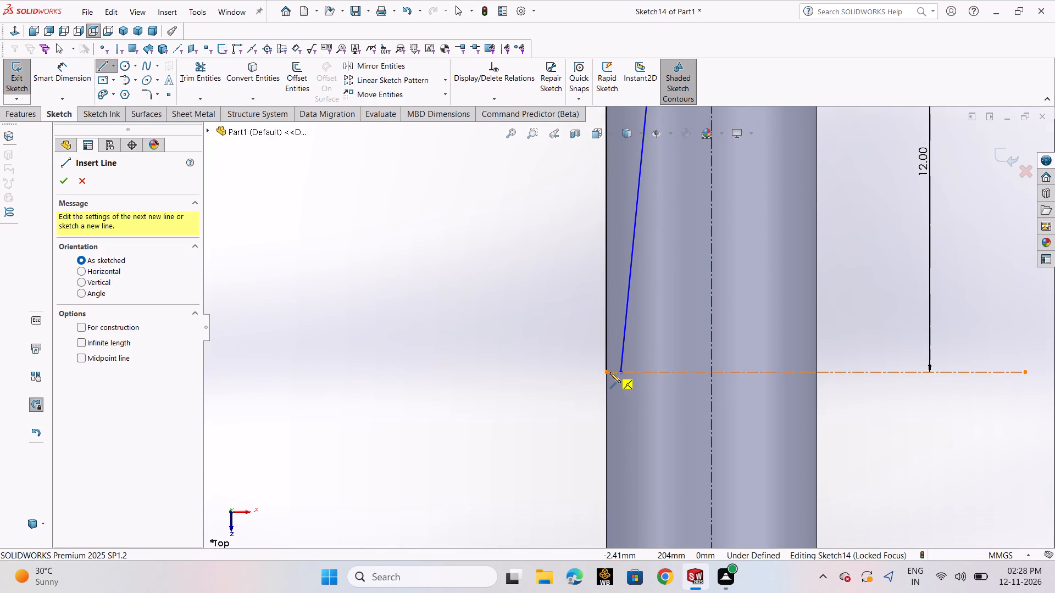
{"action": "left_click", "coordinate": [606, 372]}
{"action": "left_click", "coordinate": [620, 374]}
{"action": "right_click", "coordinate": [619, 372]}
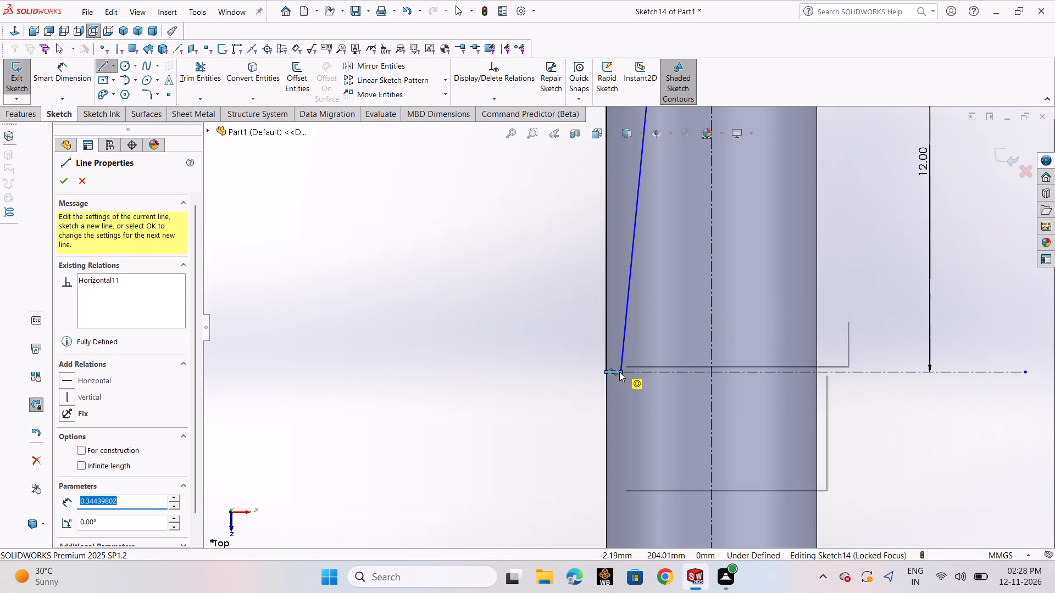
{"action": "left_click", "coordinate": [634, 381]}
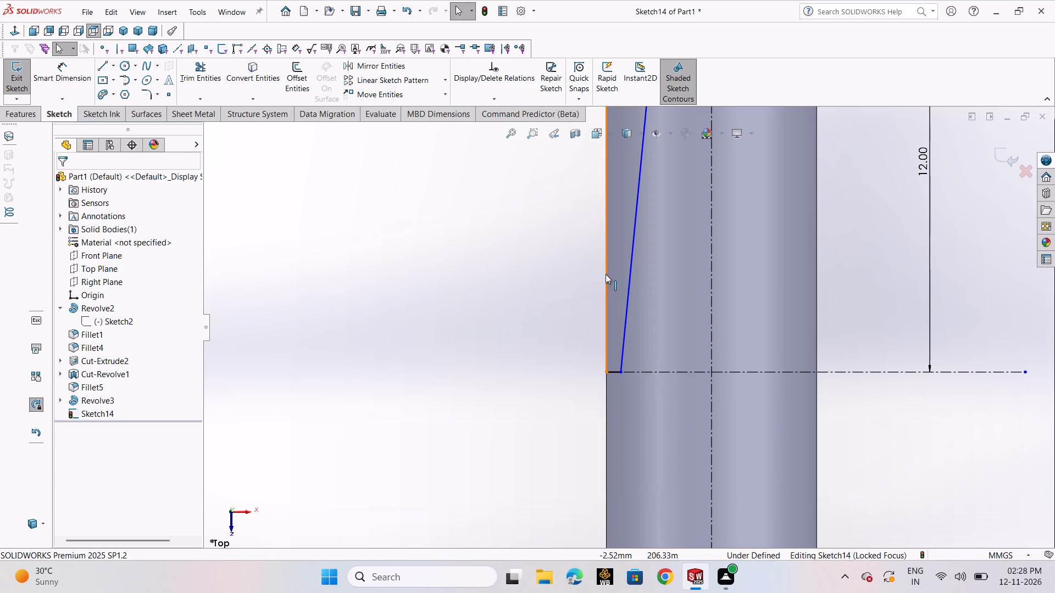
Delete the overlapping 12 mm vertical line on the shaft's side edge.
{"action": "left_click", "coordinate": [606, 274]}
{"action": "key", "text": "Delete"}
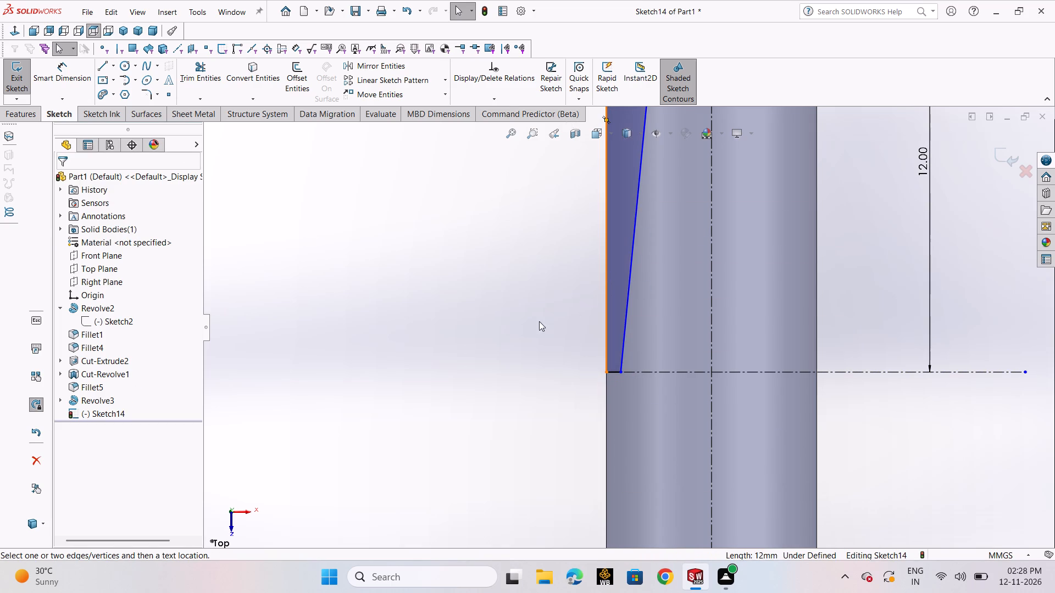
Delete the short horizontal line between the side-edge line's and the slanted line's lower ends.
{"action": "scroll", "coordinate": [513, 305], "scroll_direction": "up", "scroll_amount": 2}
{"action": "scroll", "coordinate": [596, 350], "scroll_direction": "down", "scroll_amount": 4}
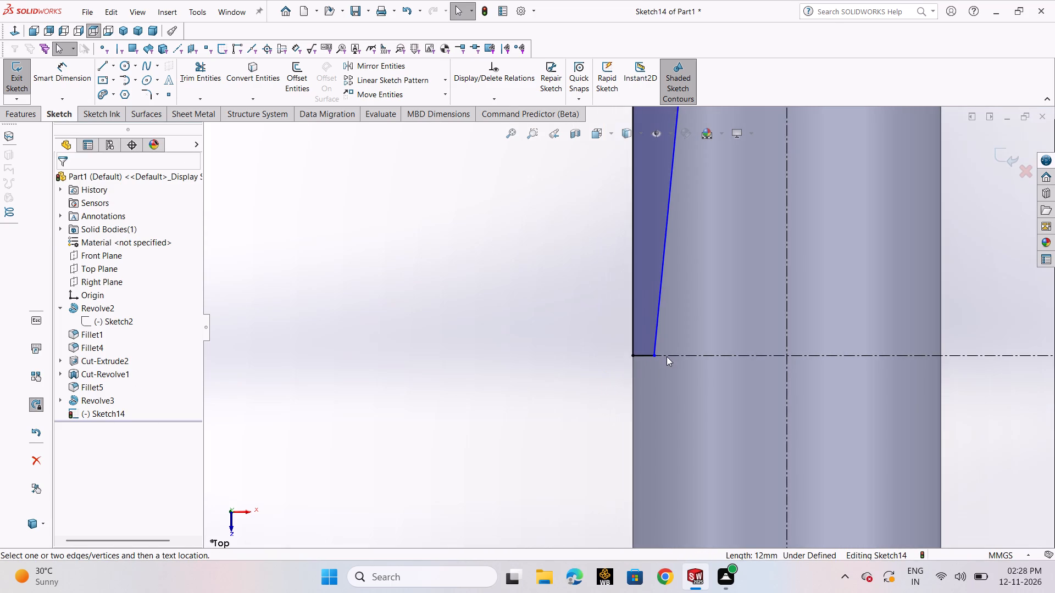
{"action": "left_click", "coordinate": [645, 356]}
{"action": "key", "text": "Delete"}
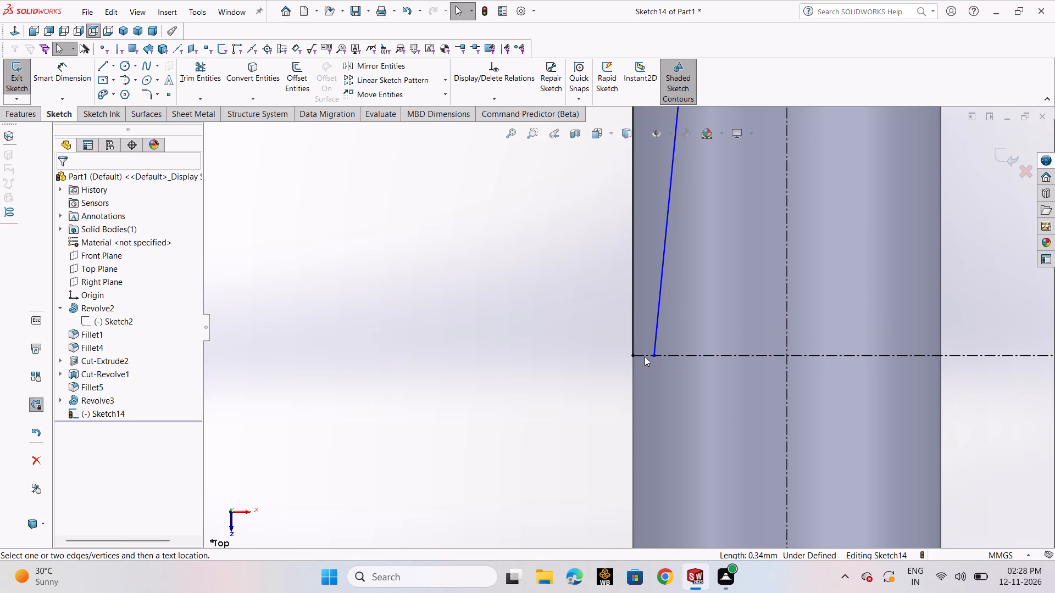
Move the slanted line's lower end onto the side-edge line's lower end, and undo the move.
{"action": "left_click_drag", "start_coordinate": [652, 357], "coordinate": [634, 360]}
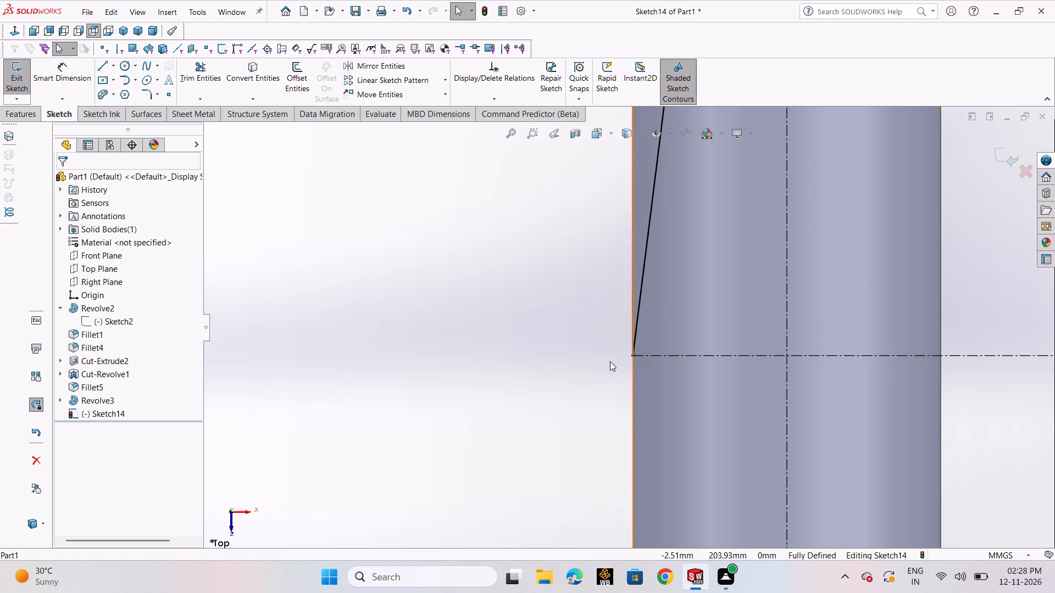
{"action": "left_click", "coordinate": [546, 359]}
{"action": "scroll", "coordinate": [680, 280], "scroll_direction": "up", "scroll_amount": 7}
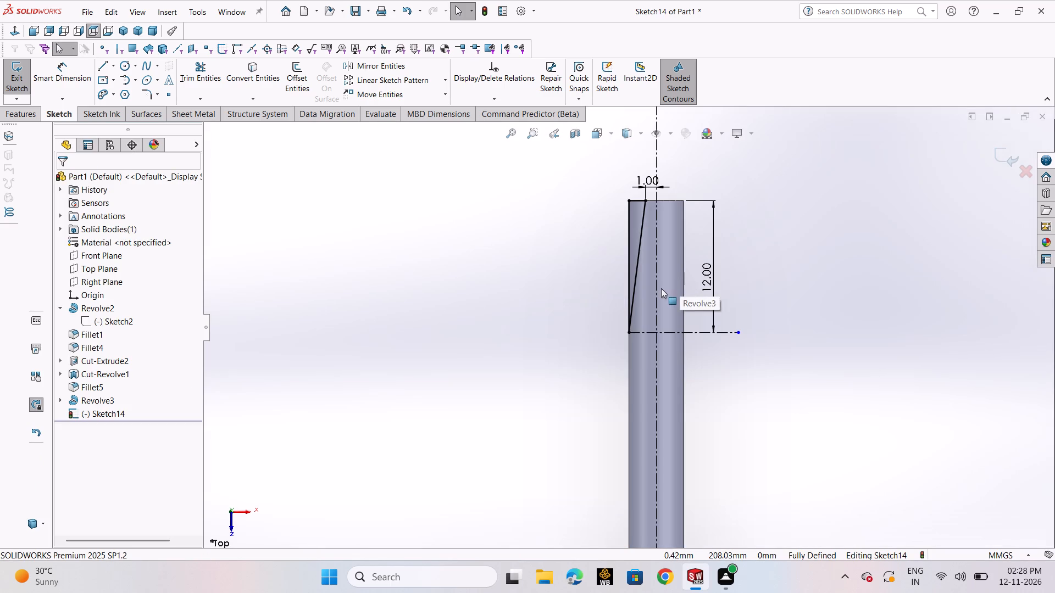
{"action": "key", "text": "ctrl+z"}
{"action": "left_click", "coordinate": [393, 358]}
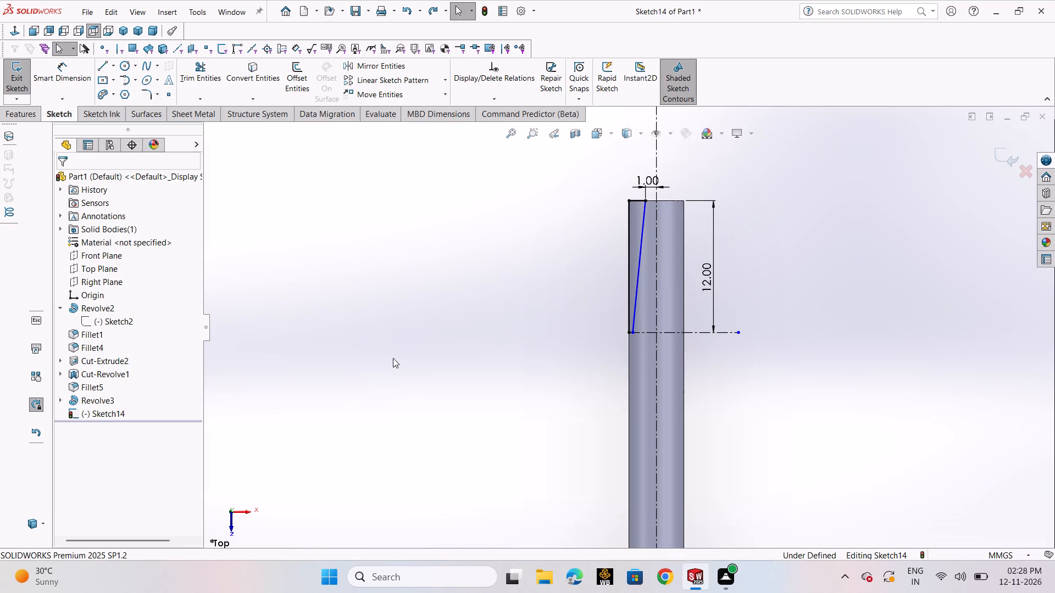
Dimension the gap between the side-edge line's lower end and the slanted line's lower end as 0.13 mm.
{"action": "scroll", "coordinate": [642, 335], "scroll_direction": "down", "scroll_amount": 11}
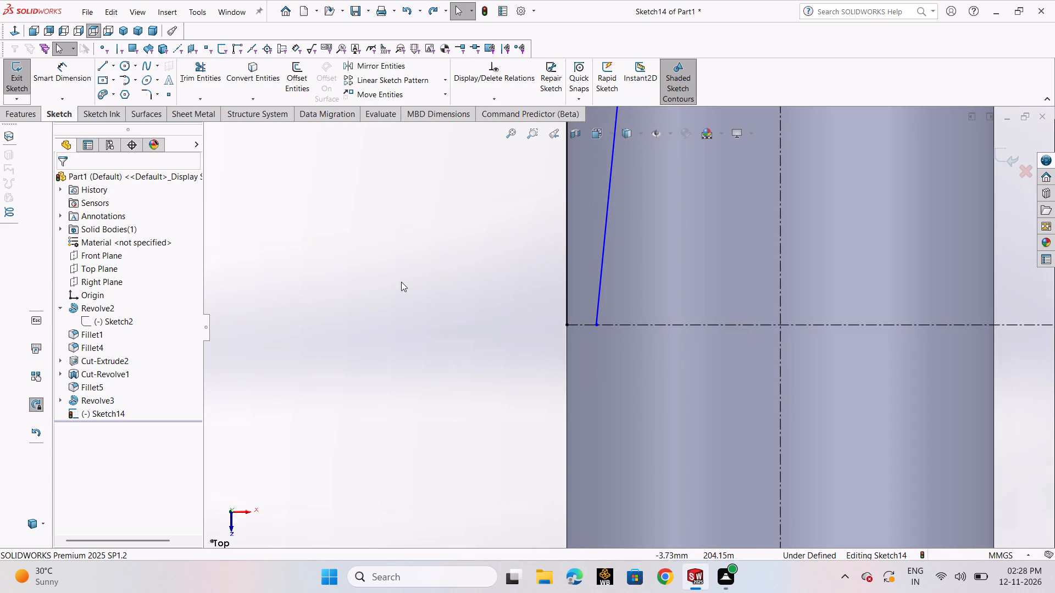
{"action": "left_click", "coordinate": [57, 77]}
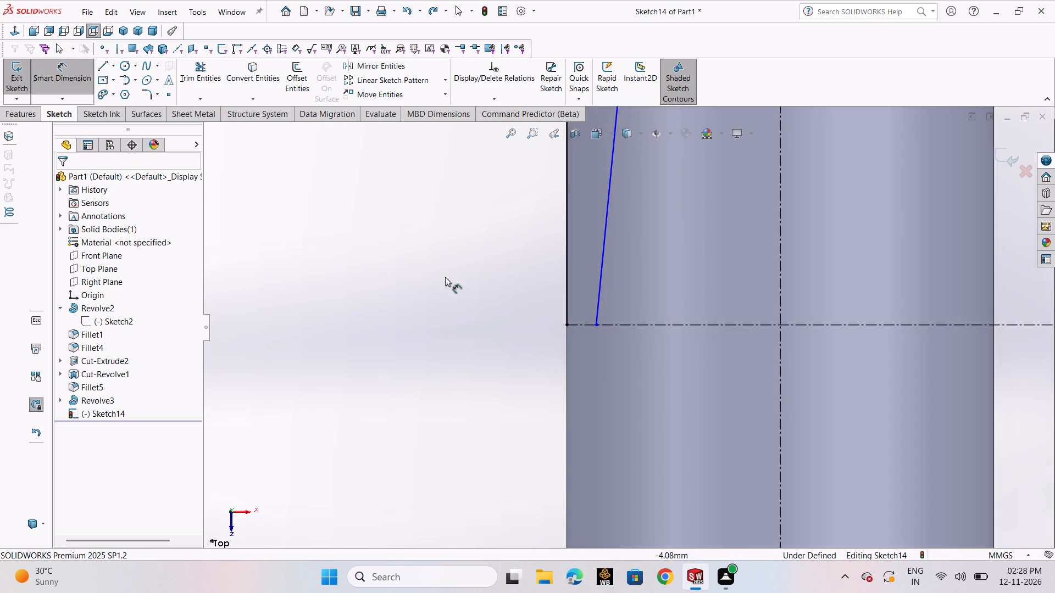
{"action": "left_click", "coordinate": [567, 325]}
{"action": "left_click", "coordinate": [597, 325]}
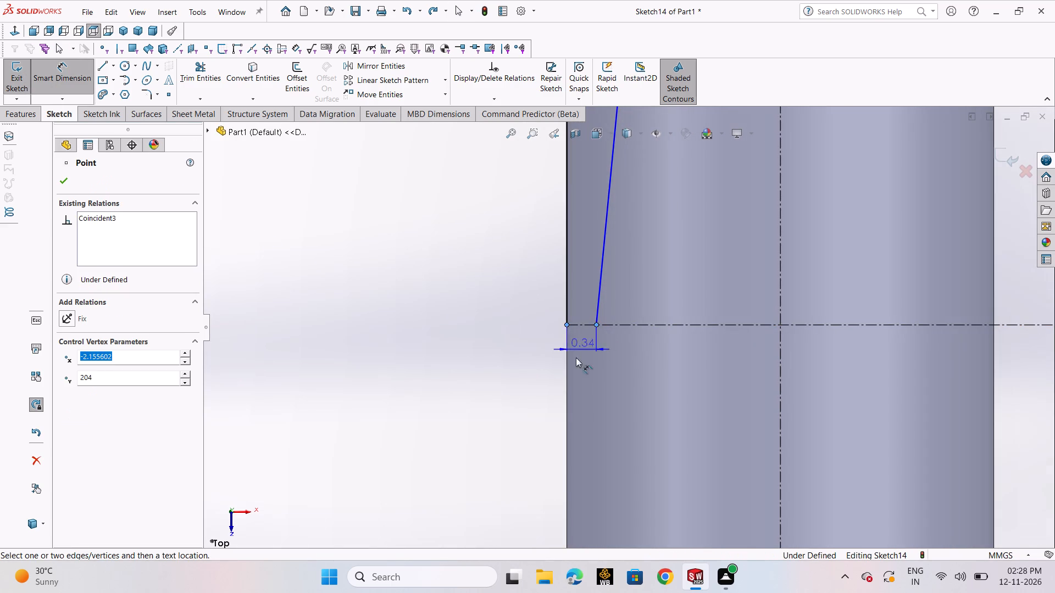
{"action": "left_click", "coordinate": [517, 374]}
{"action": "type", "text": "0.1"}
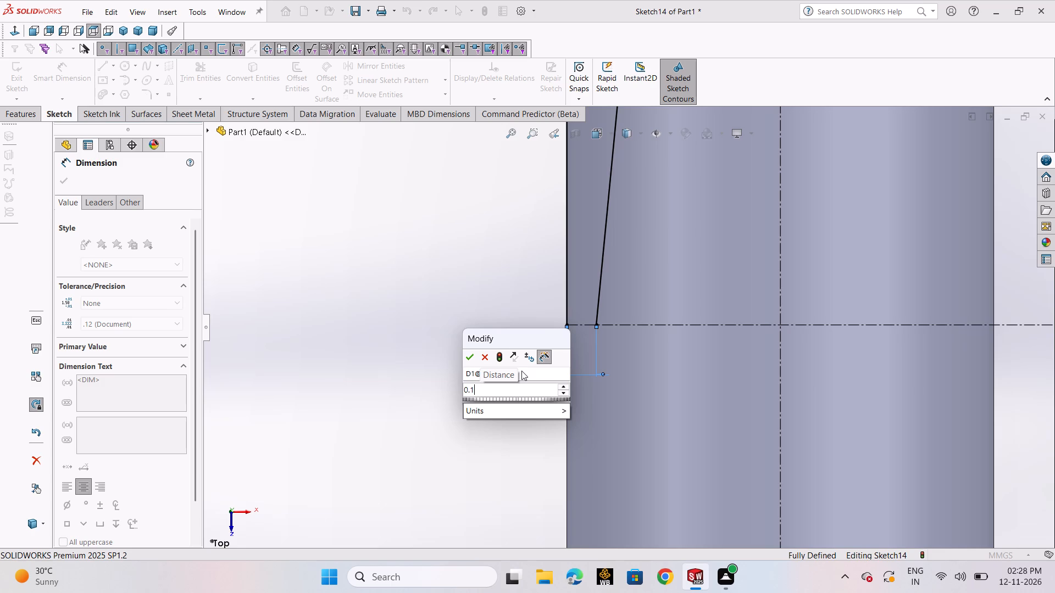
{"action": "key", "text": "3"}
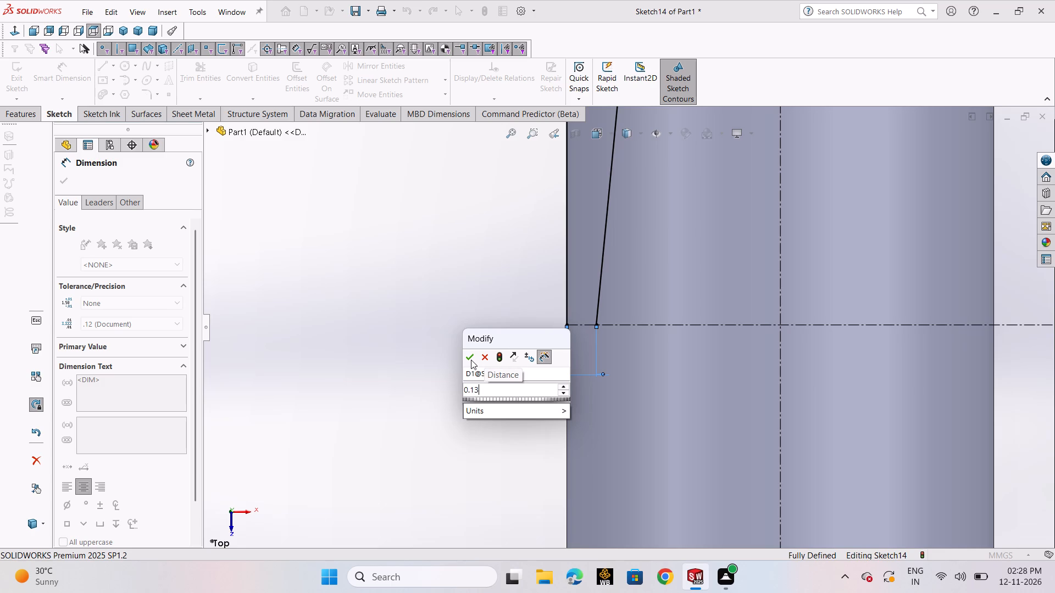
{"action": "left_click", "coordinate": [469, 360]}
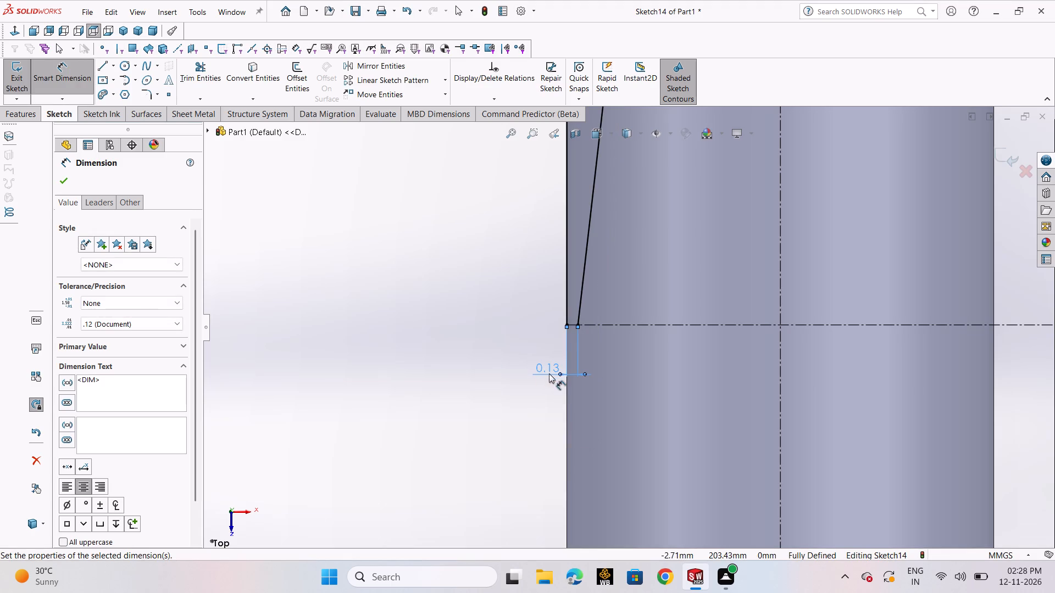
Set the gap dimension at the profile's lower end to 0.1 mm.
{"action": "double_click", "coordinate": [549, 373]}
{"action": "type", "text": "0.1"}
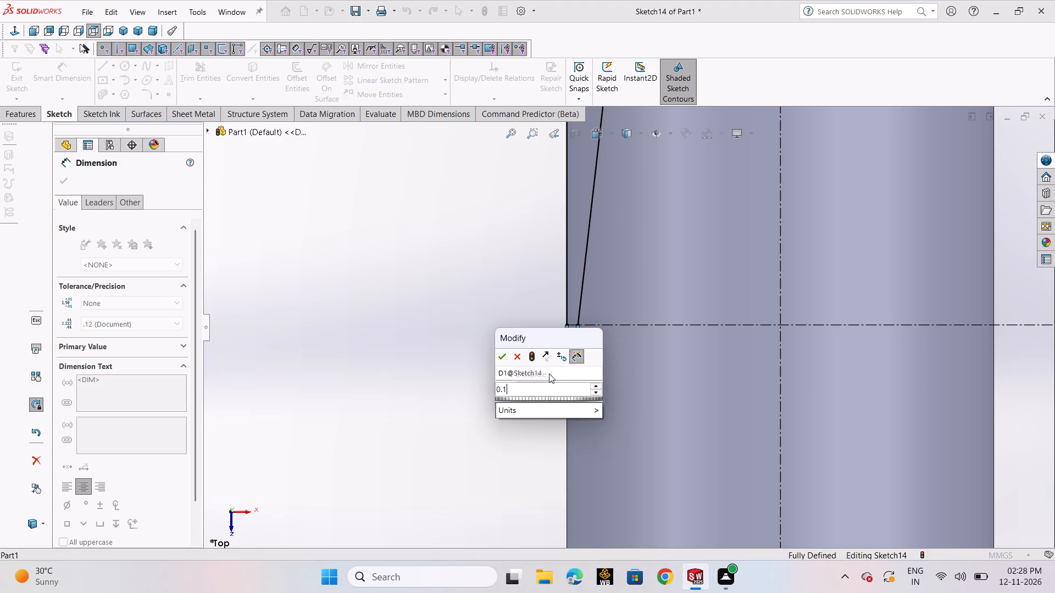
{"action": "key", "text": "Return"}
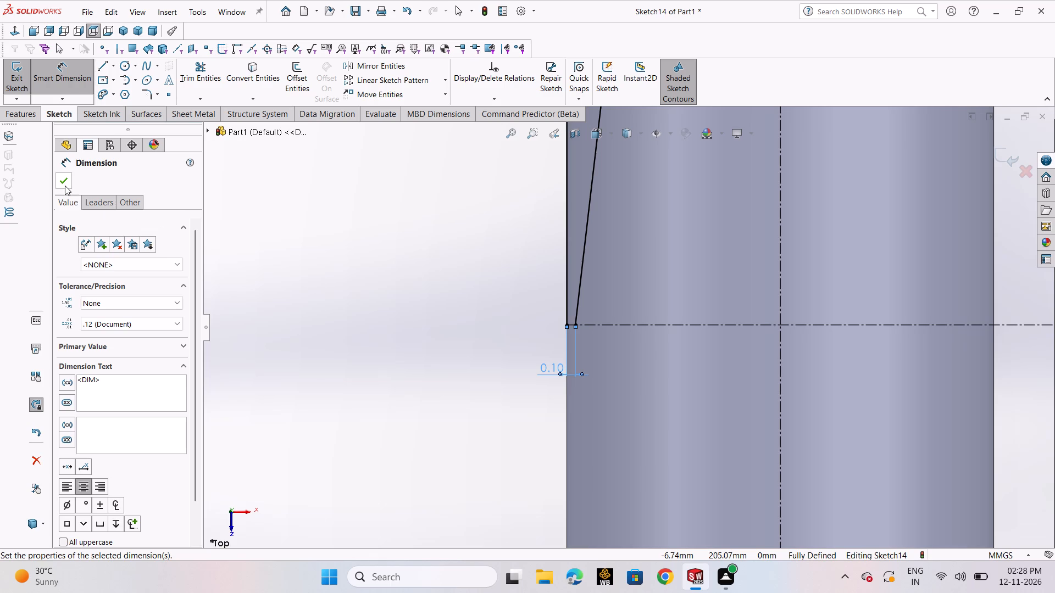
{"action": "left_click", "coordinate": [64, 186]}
Draw a 0.10 mm horizontal line closing the gap between the side-edge line's and the slanted line's lower ends.
{"action": "left_click", "coordinate": [98, 68]}
{"action": "left_click", "coordinate": [130, 84]}
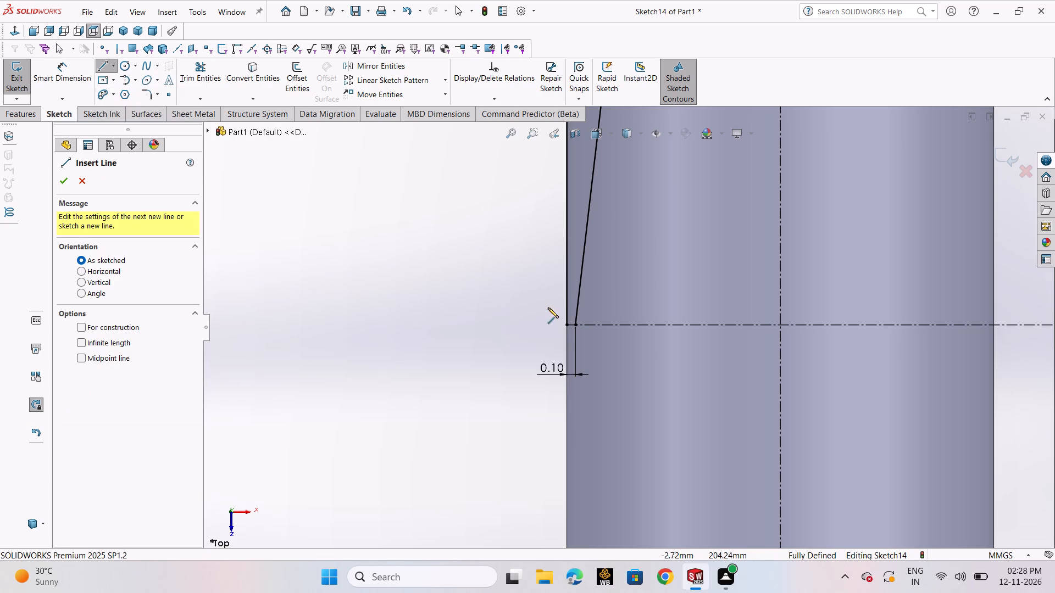
{"action": "scroll", "coordinate": [548, 309], "scroll_direction": "down", "scroll_amount": 2}
{"action": "scroll", "coordinate": [566, 370], "scroll_direction": "down", "scroll_amount": 3}
{"action": "left_click", "coordinate": [601, 306]}
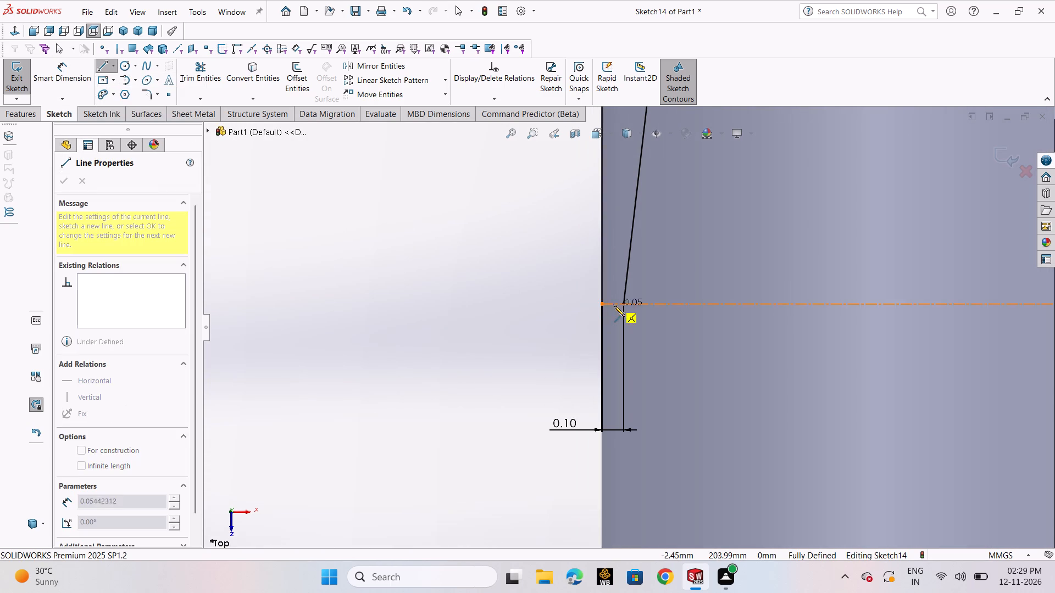
{"action": "left_click", "coordinate": [621, 306]}
{"action": "right_click", "coordinate": [565, 315]}
{"action": "left_click", "coordinate": [577, 320]}
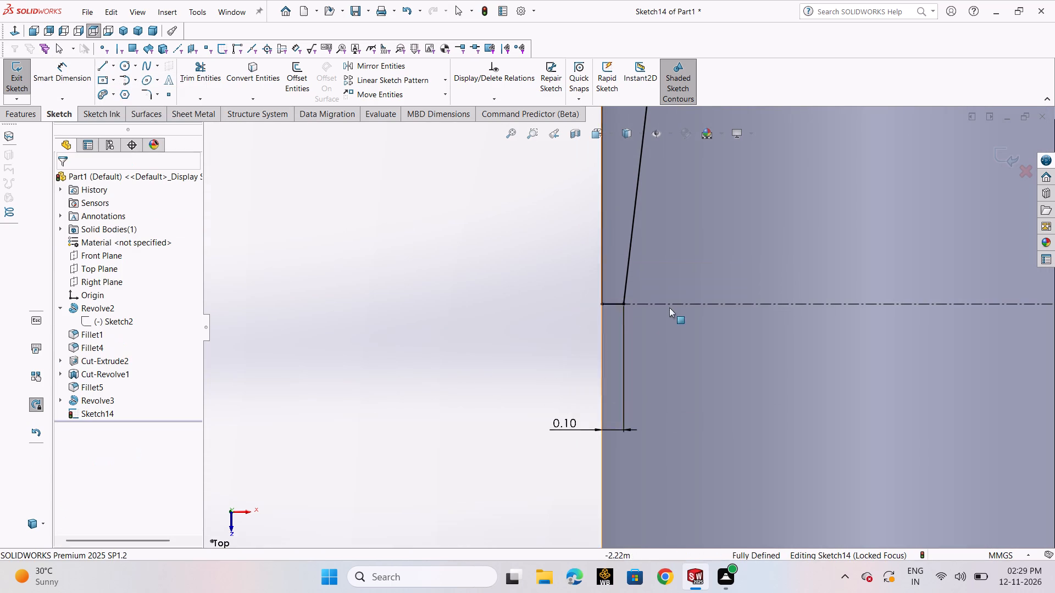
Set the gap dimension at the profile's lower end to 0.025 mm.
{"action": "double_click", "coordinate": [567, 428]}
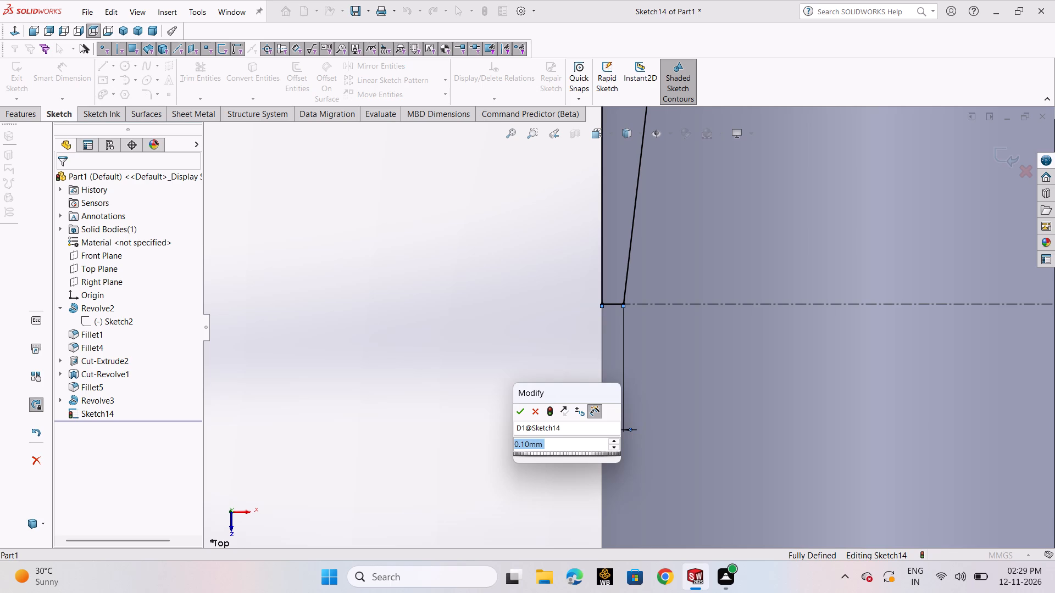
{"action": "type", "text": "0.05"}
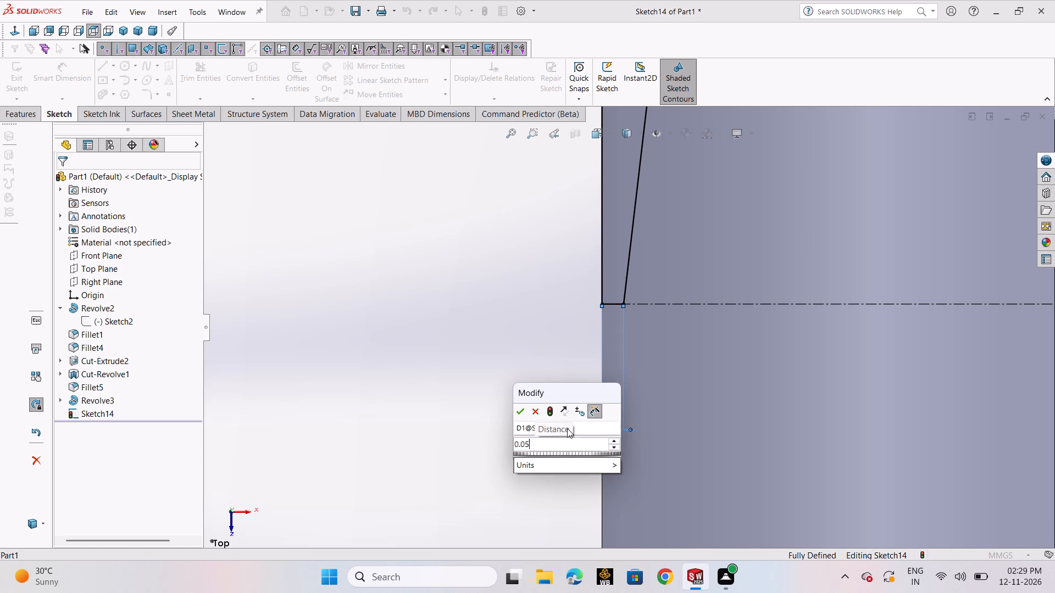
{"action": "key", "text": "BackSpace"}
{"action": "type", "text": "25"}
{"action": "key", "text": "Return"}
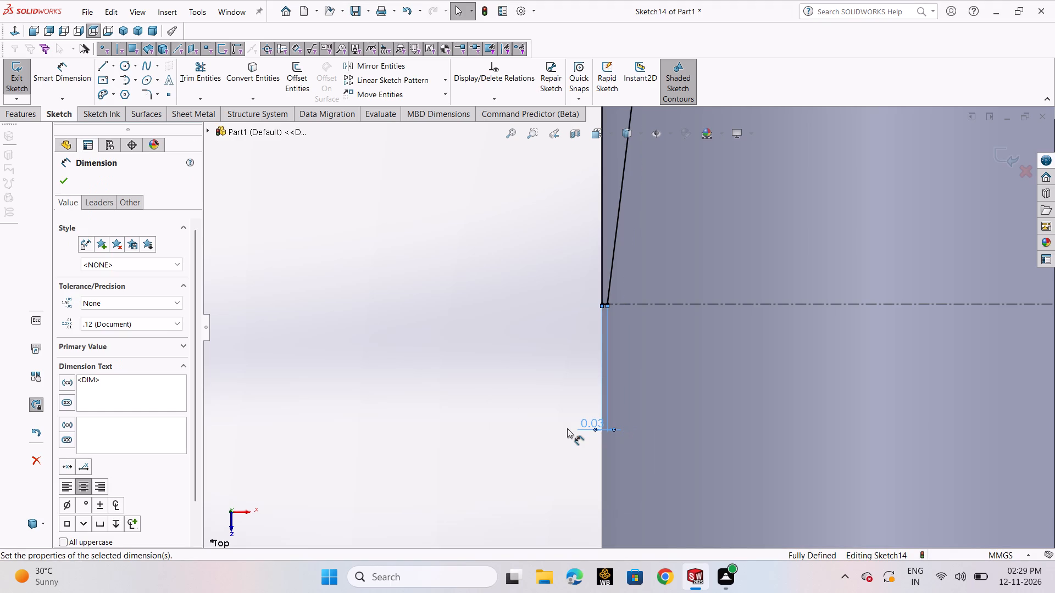
Set the gap dimension at the profile's lower end to 0.0125 mm.
{"action": "double_click", "coordinate": [587, 424]}
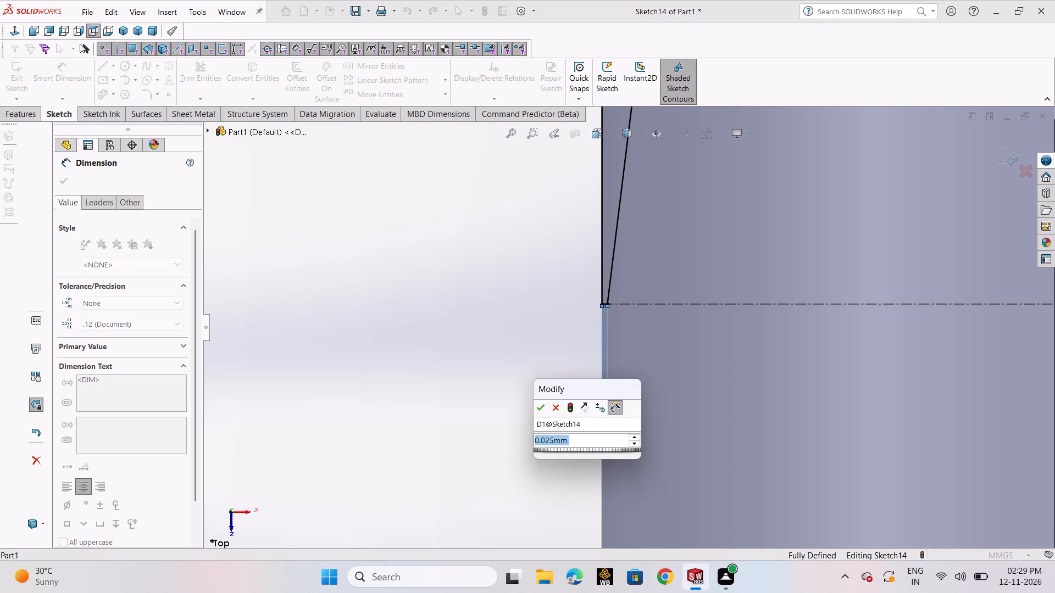
{"action": "type", "text": "0."}
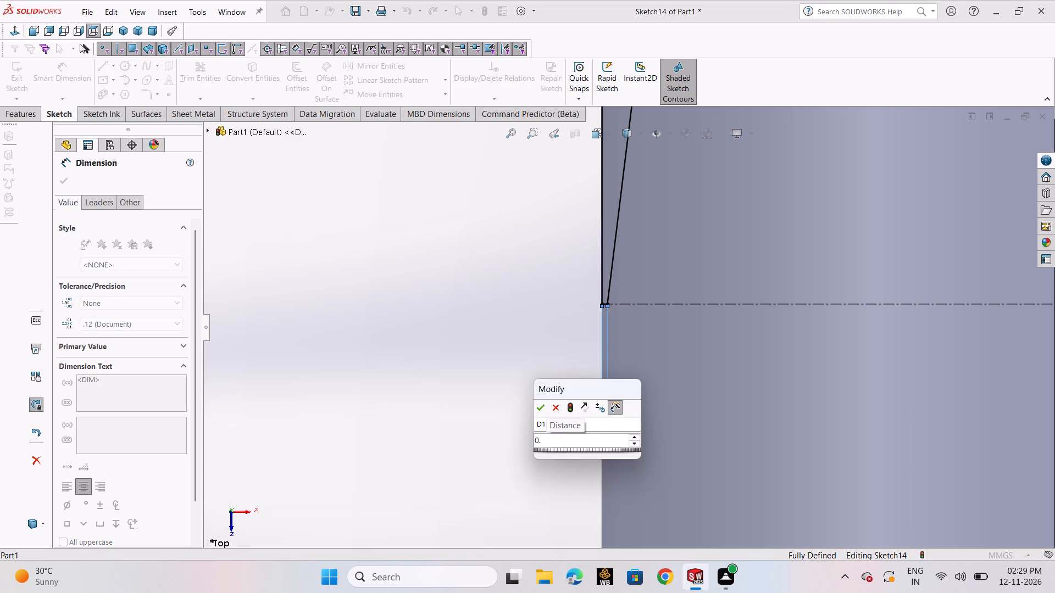
{"action": "key", "text": "0"}
{"action": "key", "text": "1"}
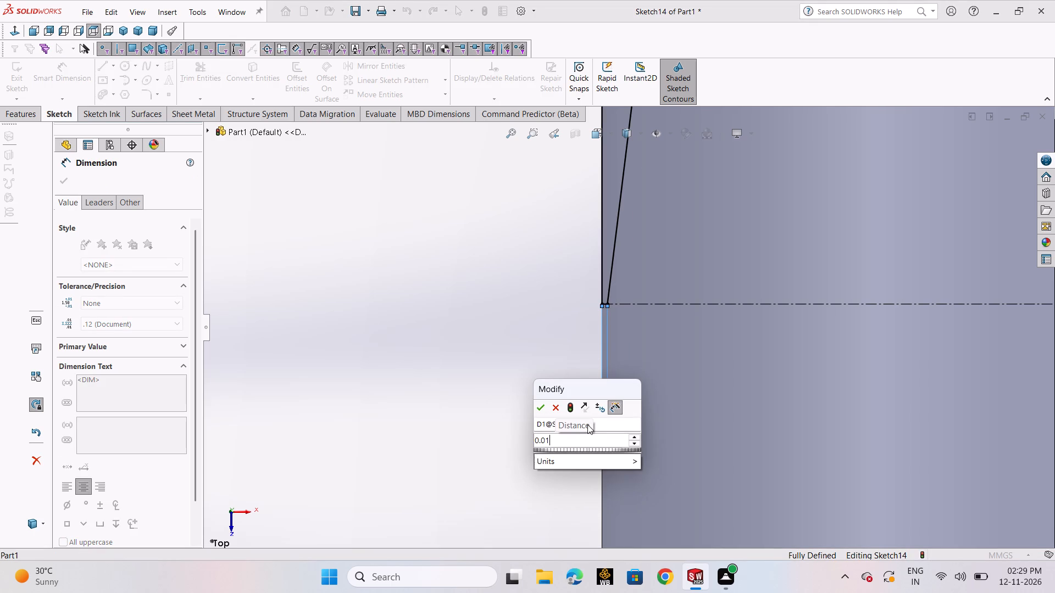
{"action": "type", "text": "25"}
{"action": "key", "text": "Return"}
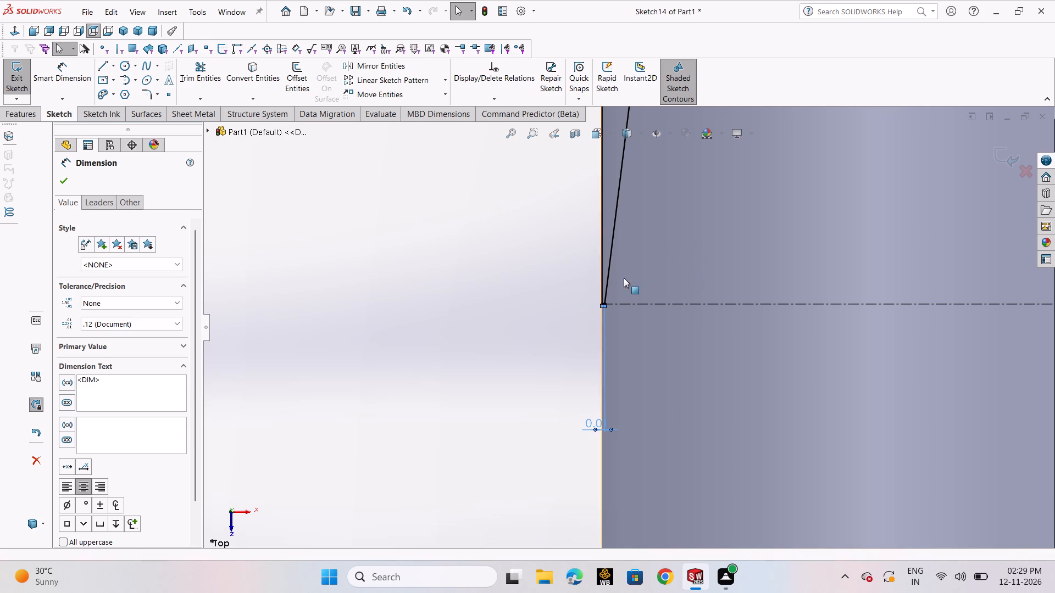
{"action": "scroll", "coordinate": [617, 285], "scroll_direction": "down", "scroll_amount": 8}
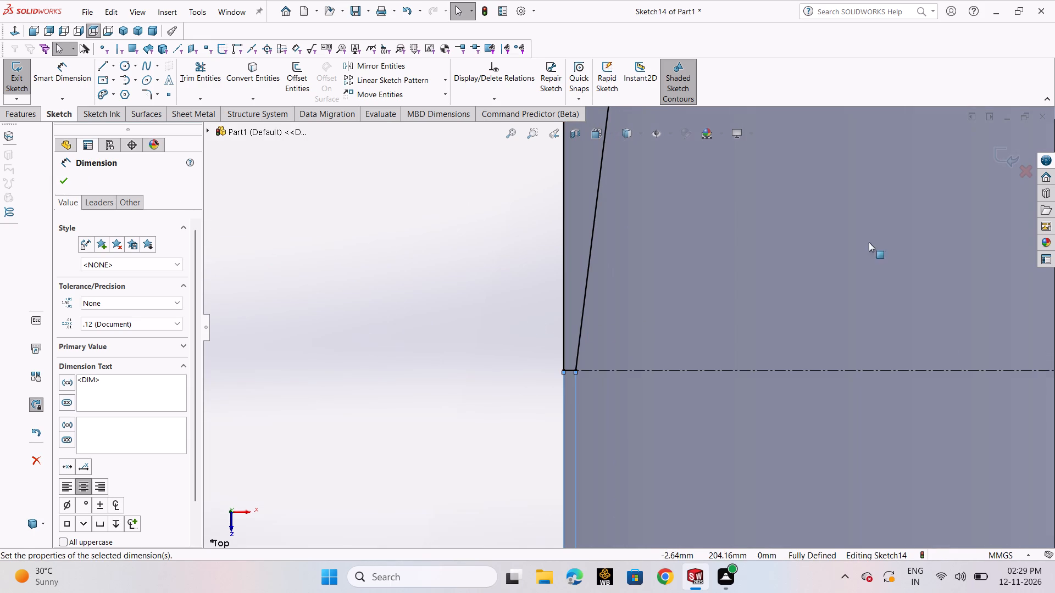
{"action": "scroll", "coordinate": [968, 242], "scroll_direction": "up", "scroll_amount": 19}
{"action": "scroll", "coordinate": [680, 216], "scroll_direction": "down", "scroll_amount": 1}
{"action": "scroll", "coordinate": [680, 216], "scroll_direction": "up", "scroll_amount": 1}
{"action": "scroll", "coordinate": [649, 212], "scroll_direction": "down", "scroll_amount": 1}
{"action": "scroll", "coordinate": [649, 212], "scroll_direction": "up", "scroll_amount": 4}
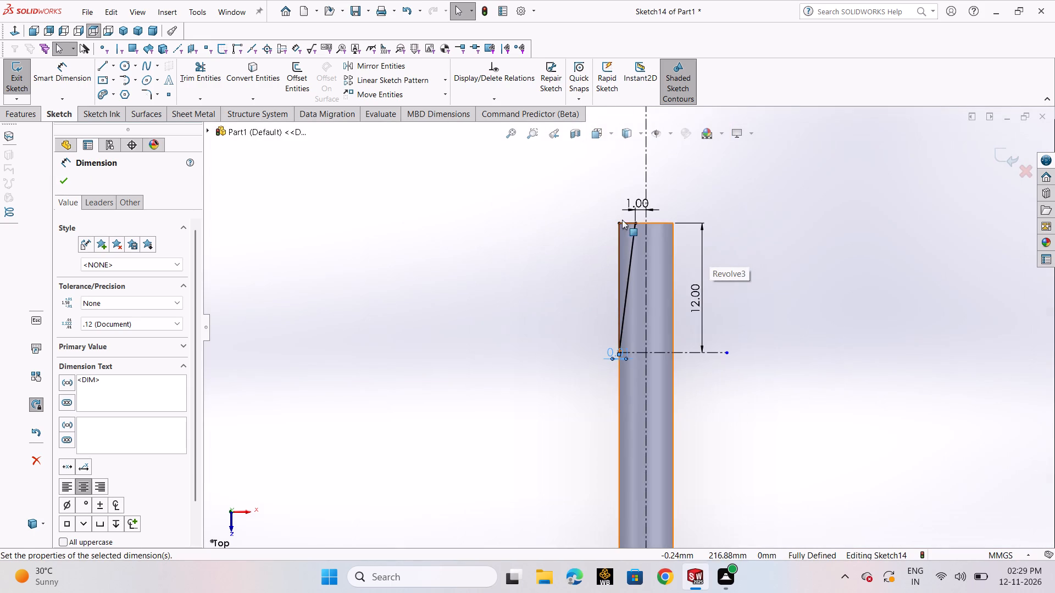
{"action": "left_click", "coordinate": [59, 178]}
Delete the short 1.5 mm horizontal line along the shaft's top edge.
{"action": "scroll", "coordinate": [595, 262], "scroll_direction": "down", "scroll_amount": 3}
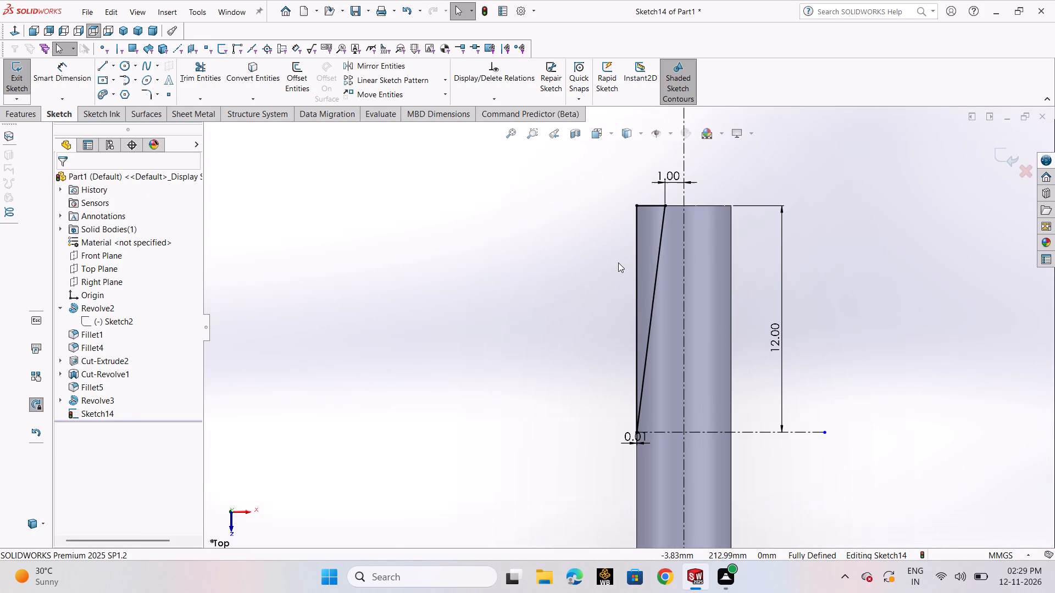
{"action": "scroll", "coordinate": [671, 266], "scroll_direction": "down", "scroll_amount": 1}
{"action": "left_click", "coordinate": [651, 194]}
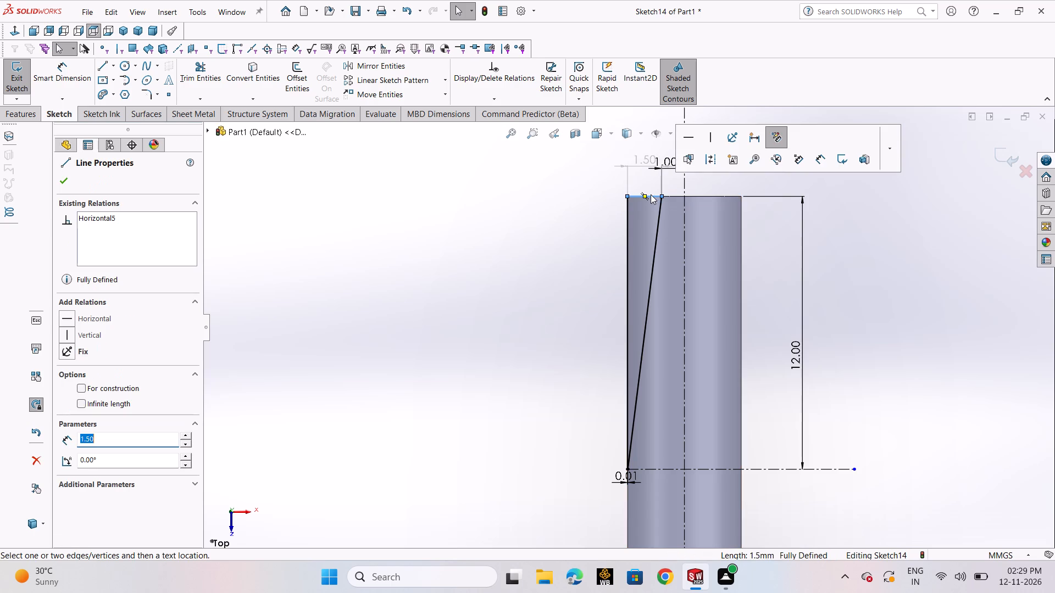
{"action": "key", "text": "Delete"}
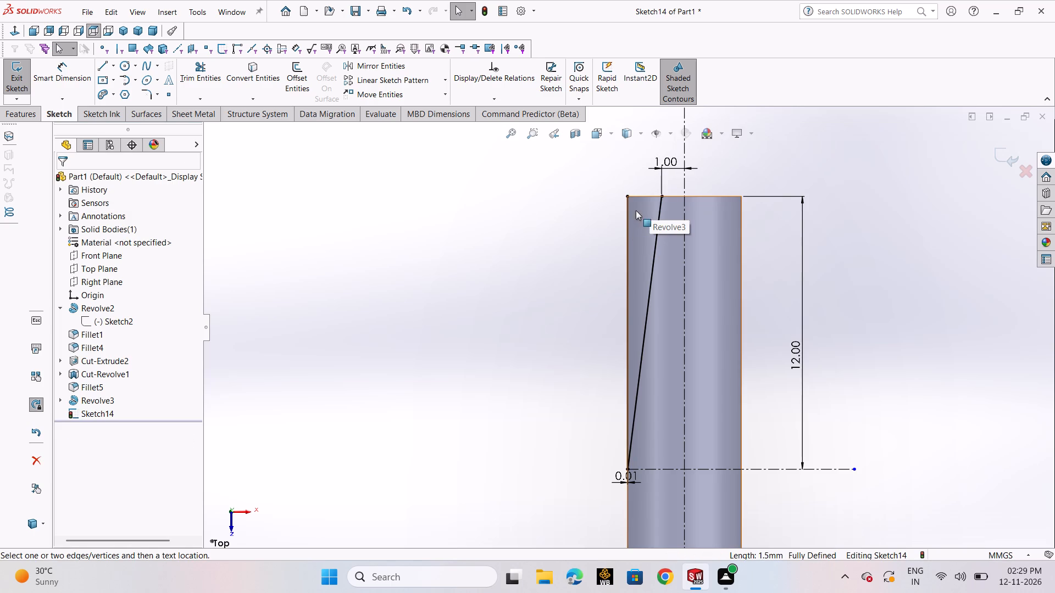
Delete the 12 mm vertical line along the shaft's side edge.
{"action": "left_click", "coordinate": [626, 223]}
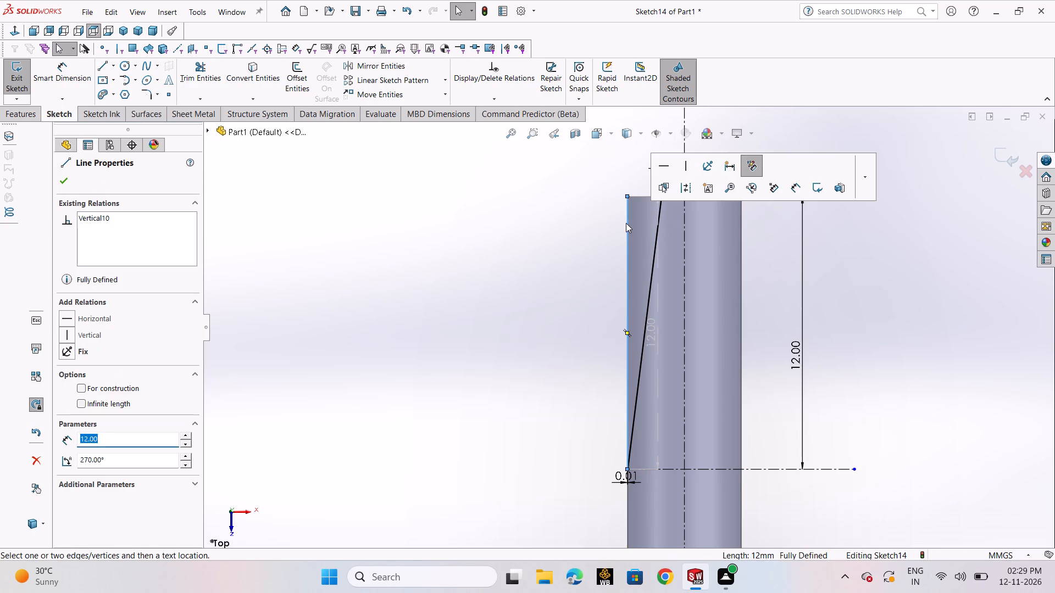
{"action": "key", "text": "Delete"}
{"action": "left_click", "coordinate": [460, 288]}
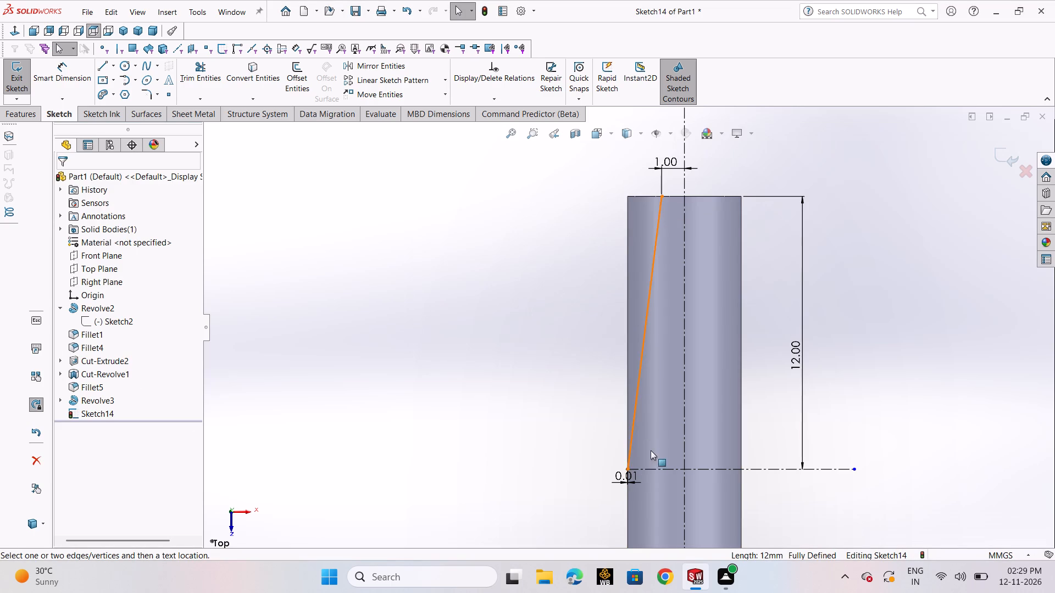
Set the gap dimension at the profile's lower end to 0.015 mm.
{"action": "scroll", "coordinate": [634, 475], "scroll_direction": "down", "scroll_amount": 8}
{"action": "double_click", "coordinate": [571, 432]}
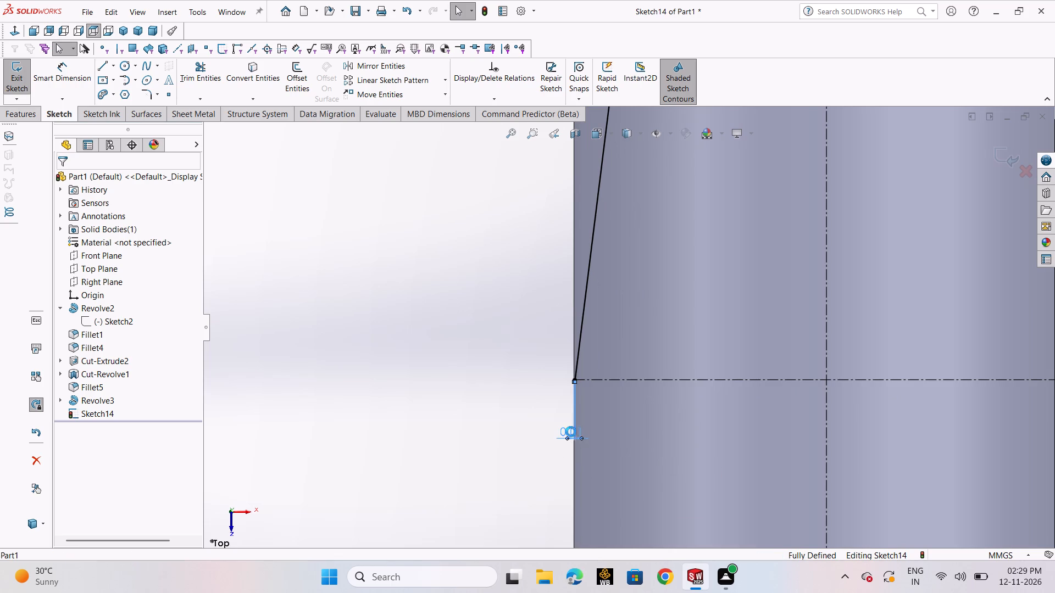
{"action": "type", "text": "0."}
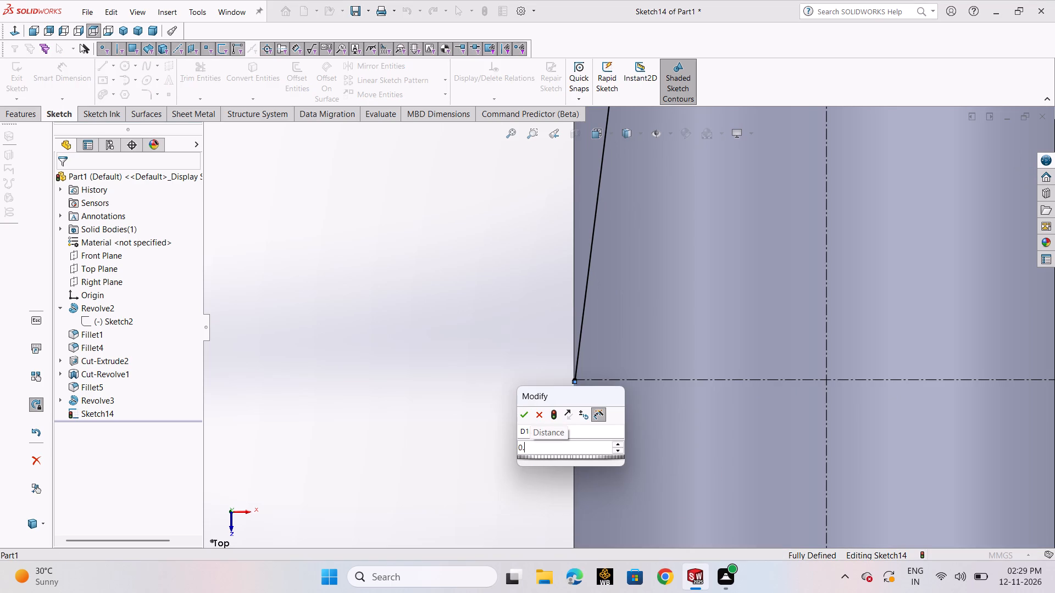
{"action": "key", "text": "0"}
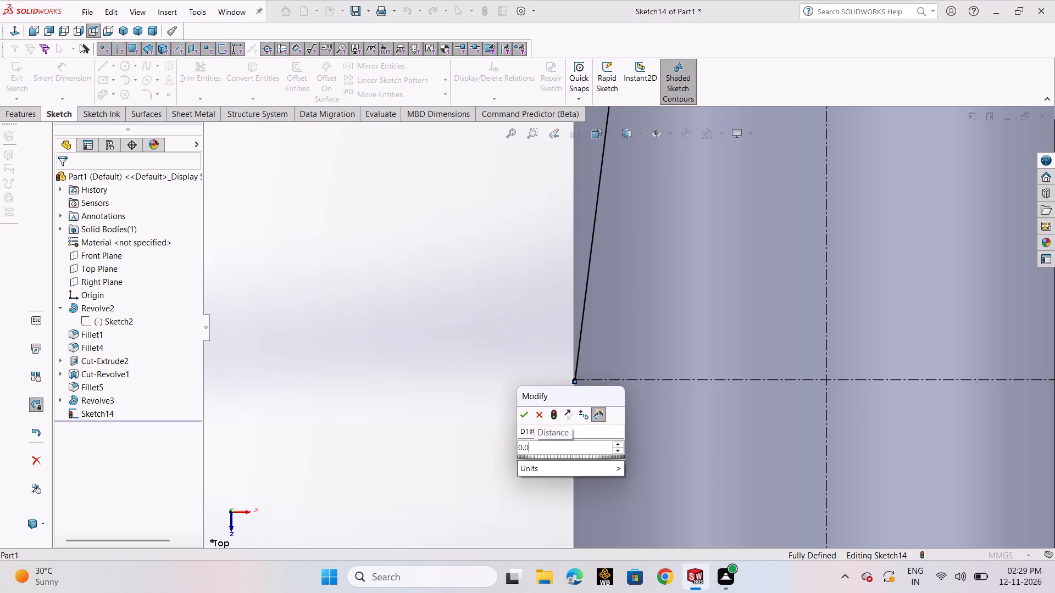
{"action": "type", "text": "15"}
{"action": "key", "text": "Return"}
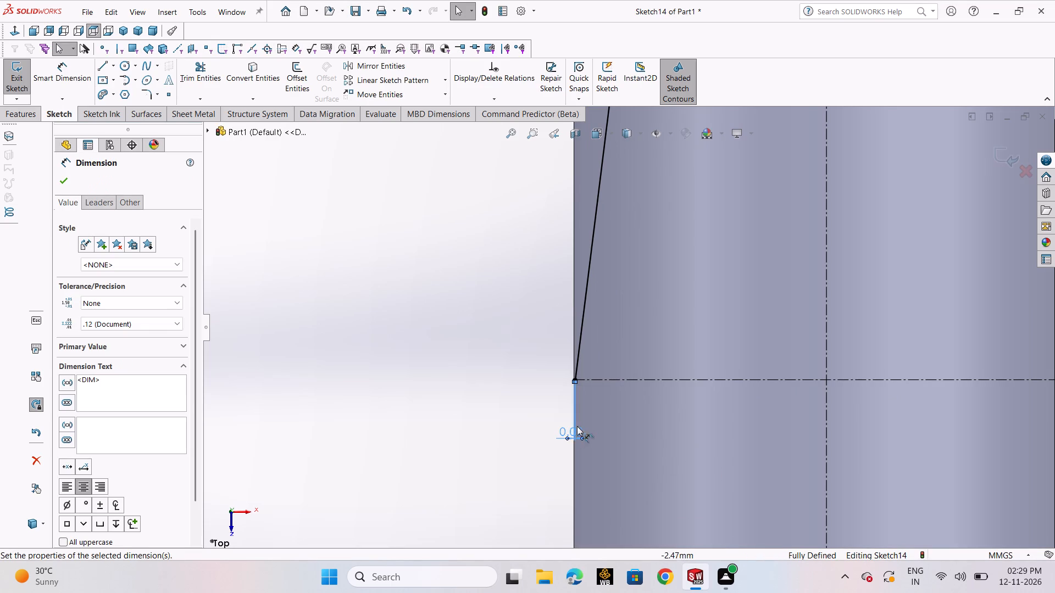
Draw a 12 mm vertical line up the shaft's side edge and a horizontal line across to the slanted line's upper end, closing the profile.
{"action": "scroll", "coordinate": [585, 415], "scroll_direction": "down", "scroll_amount": 2}
{"action": "scroll", "coordinate": [561, 356], "scroll_direction": "down", "scroll_amount": 4}
{"action": "scroll", "coordinate": [646, 337], "scroll_direction": "down", "scroll_amount": 4}
{"action": "scroll", "coordinate": [597, 356], "scroll_direction": "down", "scroll_amount": 5}
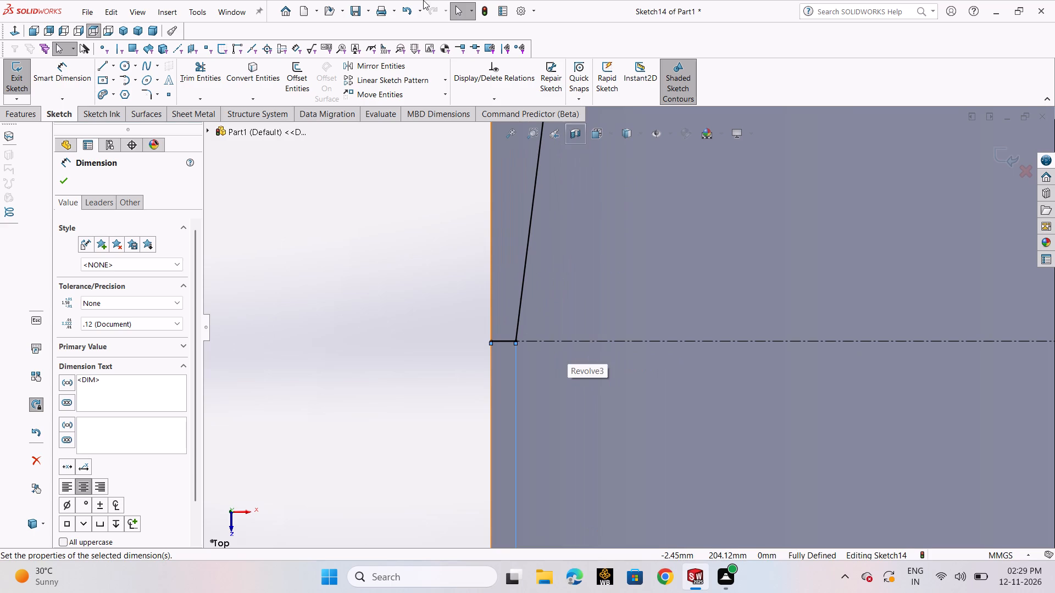
{"action": "left_click", "coordinate": [106, 60]}
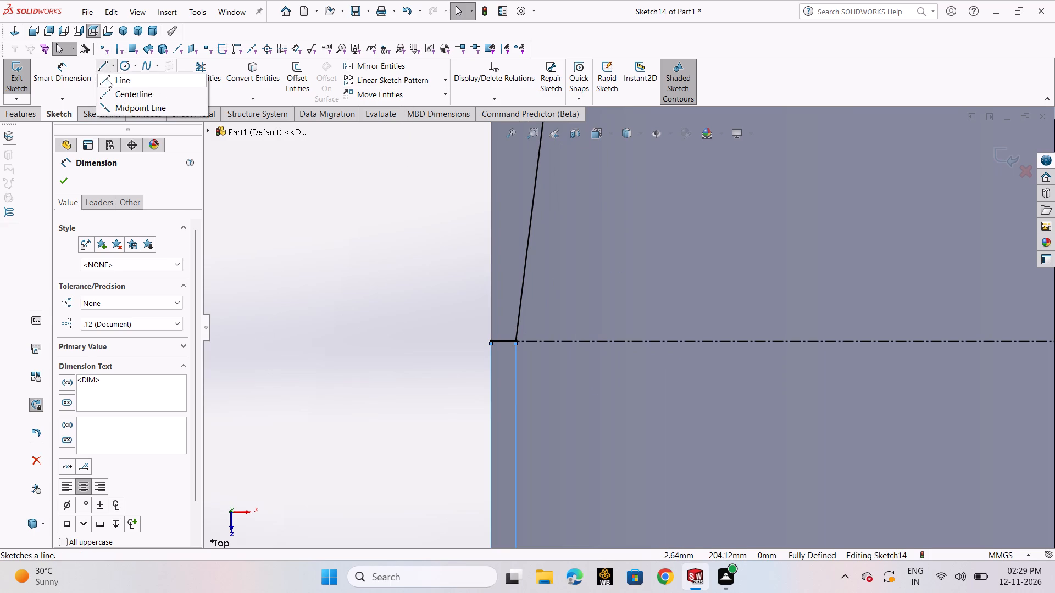
{"action": "left_click", "coordinate": [107, 79]}
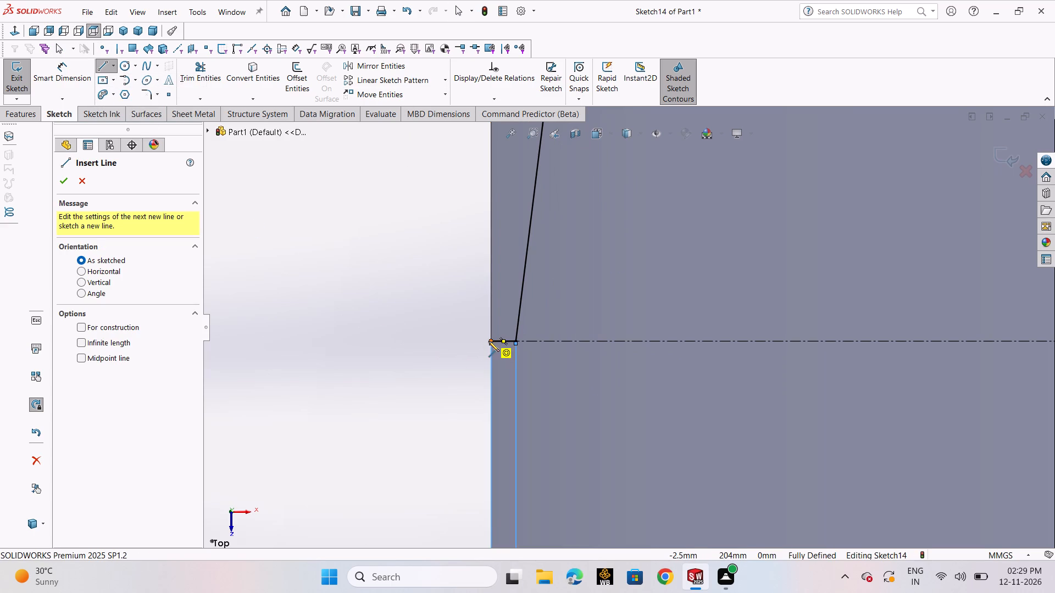
{"action": "left_click", "coordinate": [488, 341]}
{"action": "scroll", "coordinate": [510, 262], "scroll_direction": "up", "scroll_amount": 16}
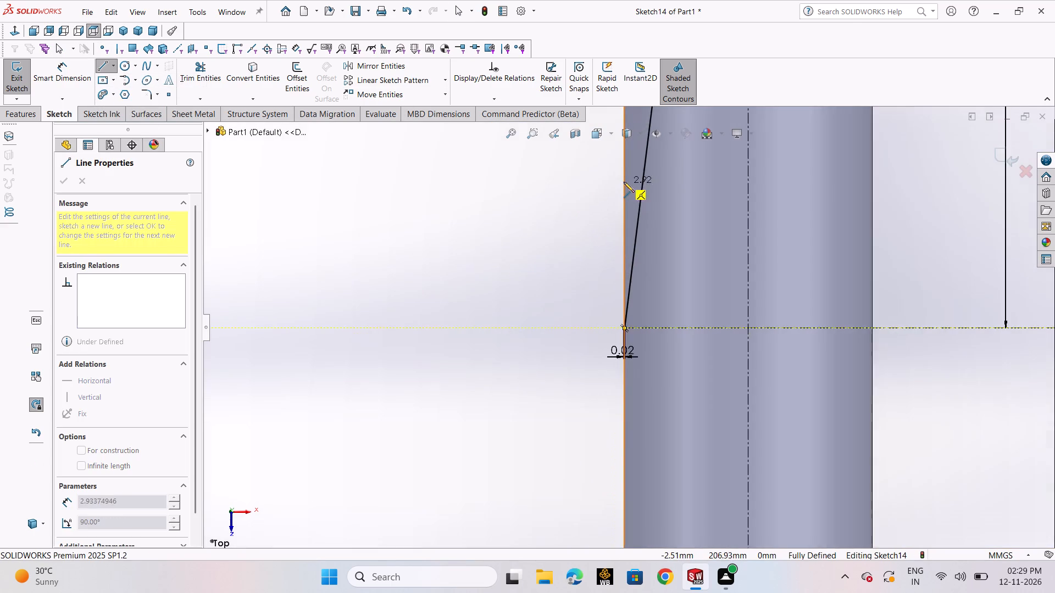
{"action": "scroll", "coordinate": [624, 182], "scroll_direction": "up", "scroll_amount": 5}
{"action": "scroll", "coordinate": [624, 176], "scroll_direction": "down", "scroll_amount": 1}
{"action": "scroll", "coordinate": [625, 171], "scroll_direction": "up", "scroll_amount": 7}
{"action": "scroll", "coordinate": [625, 195], "scroll_direction": "down", "scroll_amount": 4}
{"action": "scroll", "coordinate": [629, 289], "scroll_direction": "down", "scroll_amount": 2}
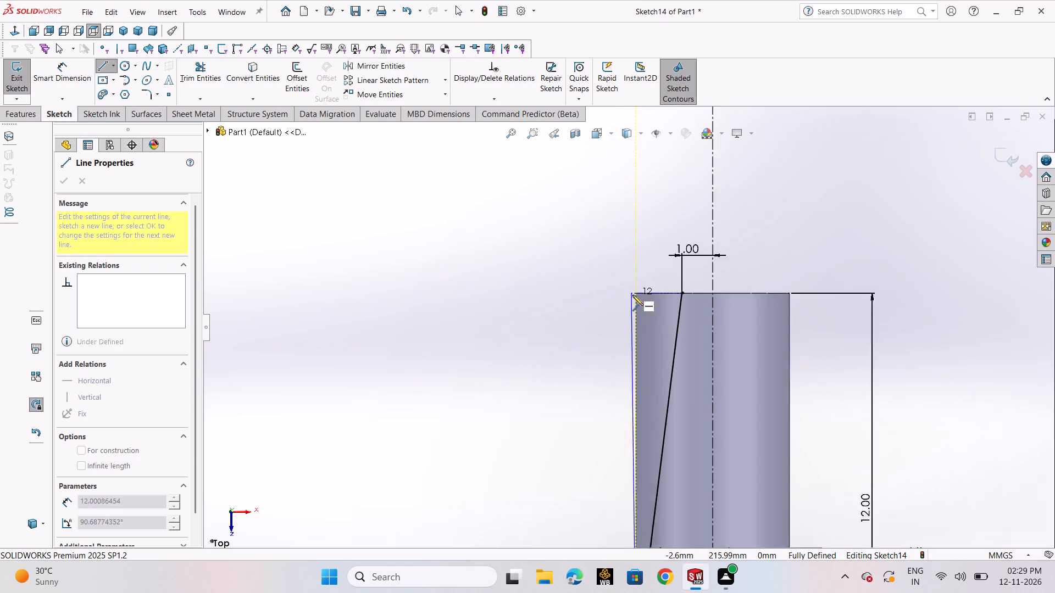
{"action": "left_click", "coordinate": [637, 296]}
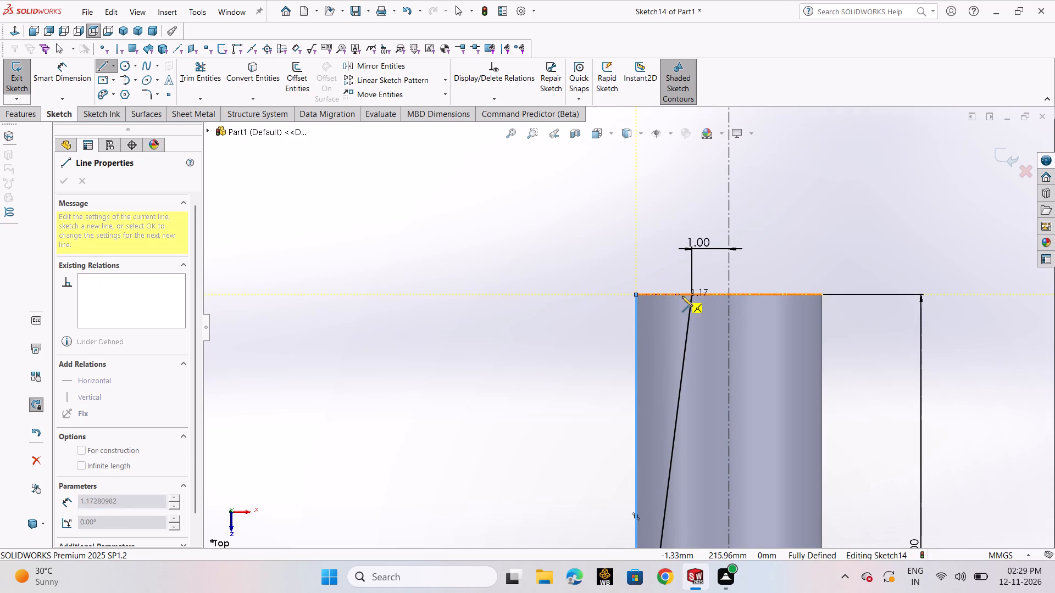
{"action": "left_click", "coordinate": [691, 295]}
{"action": "right_click", "coordinate": [686, 279]}
{"action": "left_click", "coordinate": [706, 286]}
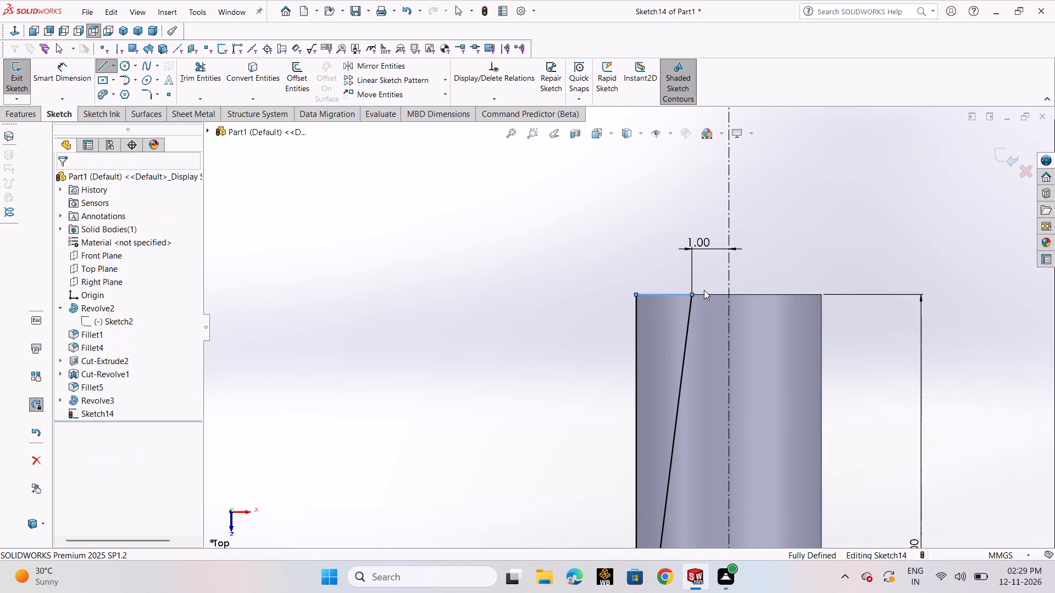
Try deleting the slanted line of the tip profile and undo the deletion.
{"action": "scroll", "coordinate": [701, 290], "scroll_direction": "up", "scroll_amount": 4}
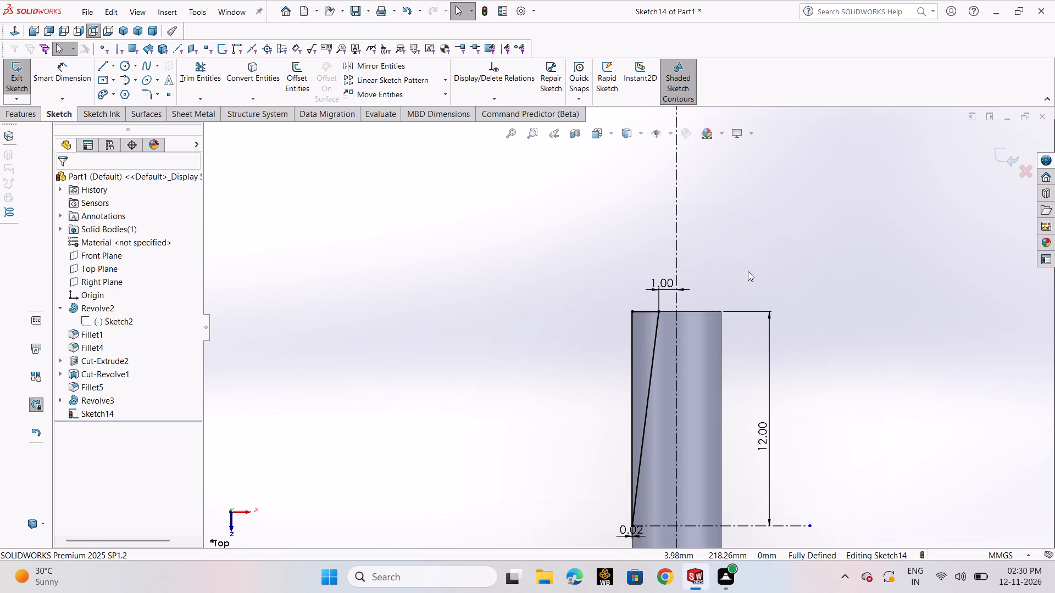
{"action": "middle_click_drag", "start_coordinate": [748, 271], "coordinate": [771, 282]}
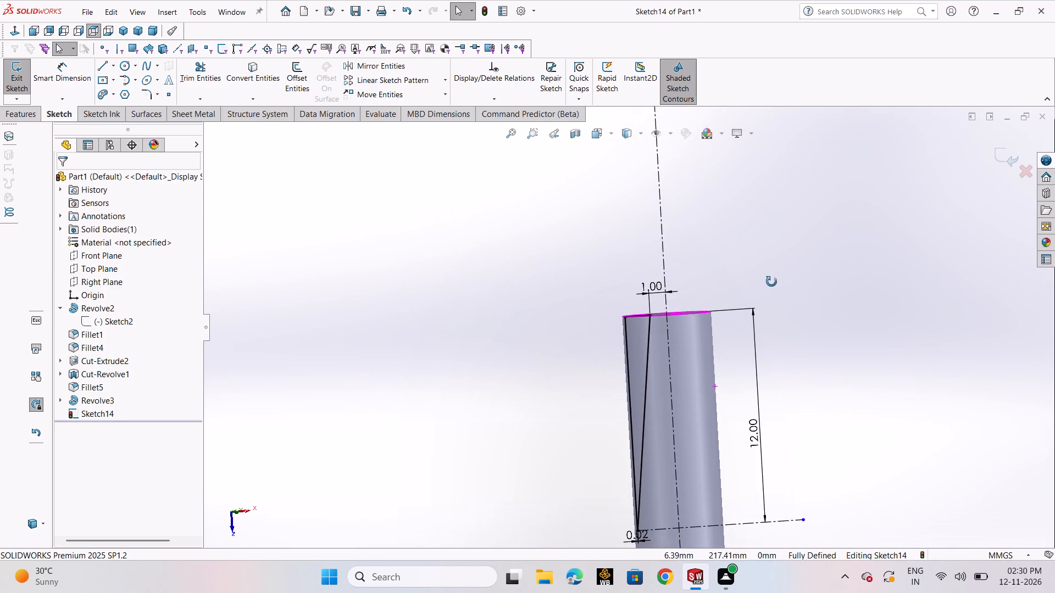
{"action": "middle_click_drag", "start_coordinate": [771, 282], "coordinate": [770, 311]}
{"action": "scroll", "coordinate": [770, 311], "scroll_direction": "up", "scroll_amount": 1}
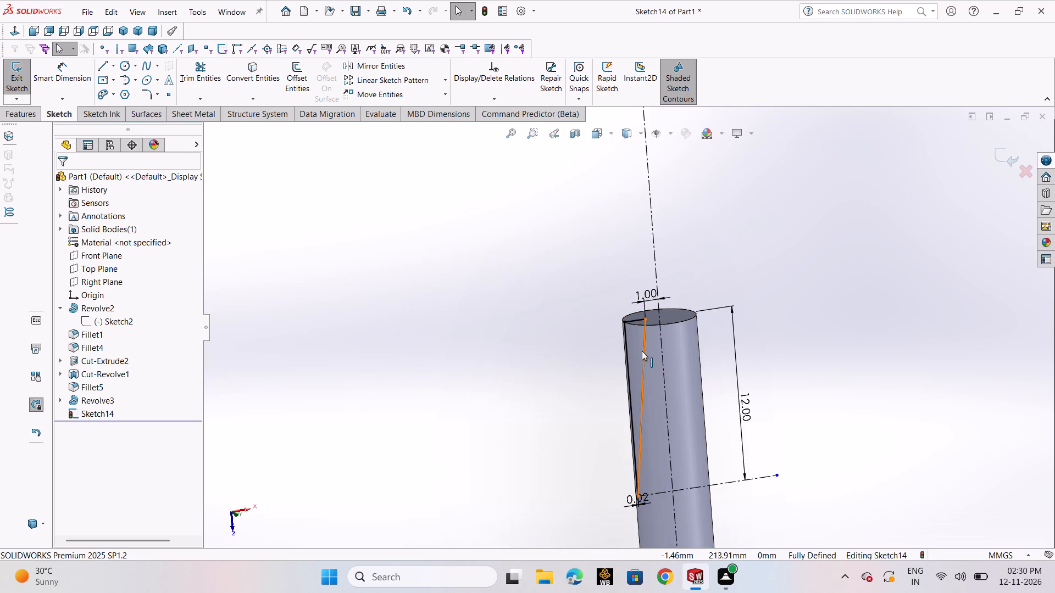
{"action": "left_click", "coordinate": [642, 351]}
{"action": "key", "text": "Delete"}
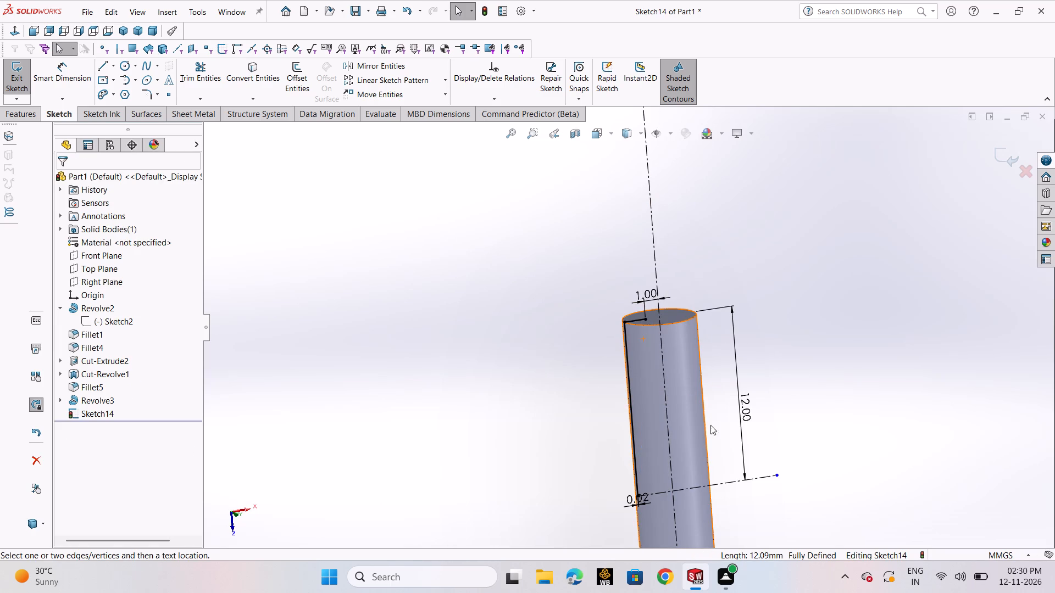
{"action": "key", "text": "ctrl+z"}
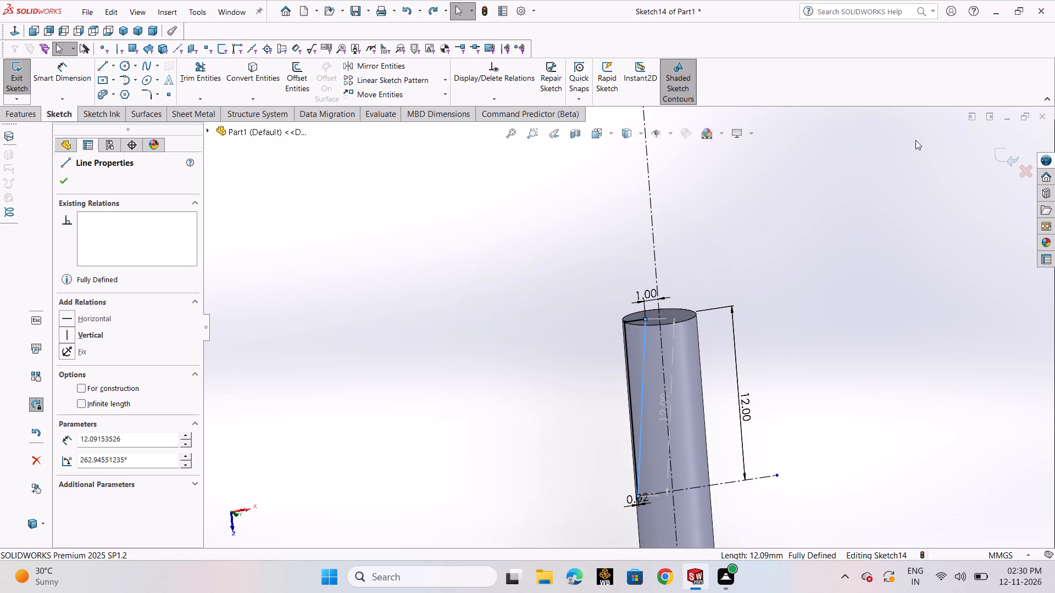
Exit the sketch and make an Extruded Cut from Sketch14, using Mid Plane with a 6.50 mm depth.
{"action": "left_click", "coordinate": [991, 154]}
{"action": "left_click", "coordinate": [853, 250]}
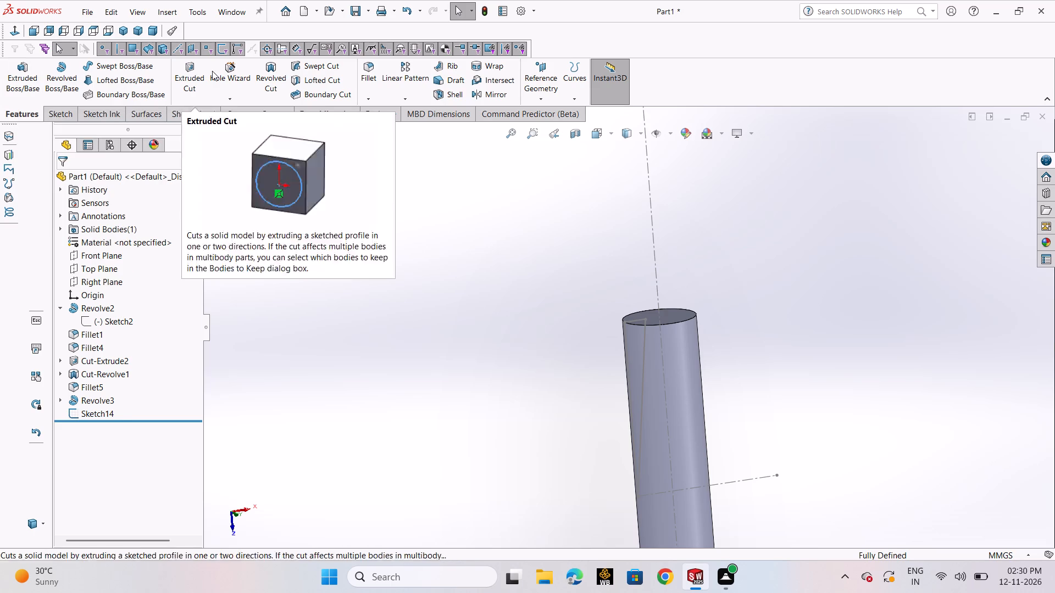
{"action": "left_click", "coordinate": [193, 71]}
{"action": "left_click", "coordinate": [208, 128]}
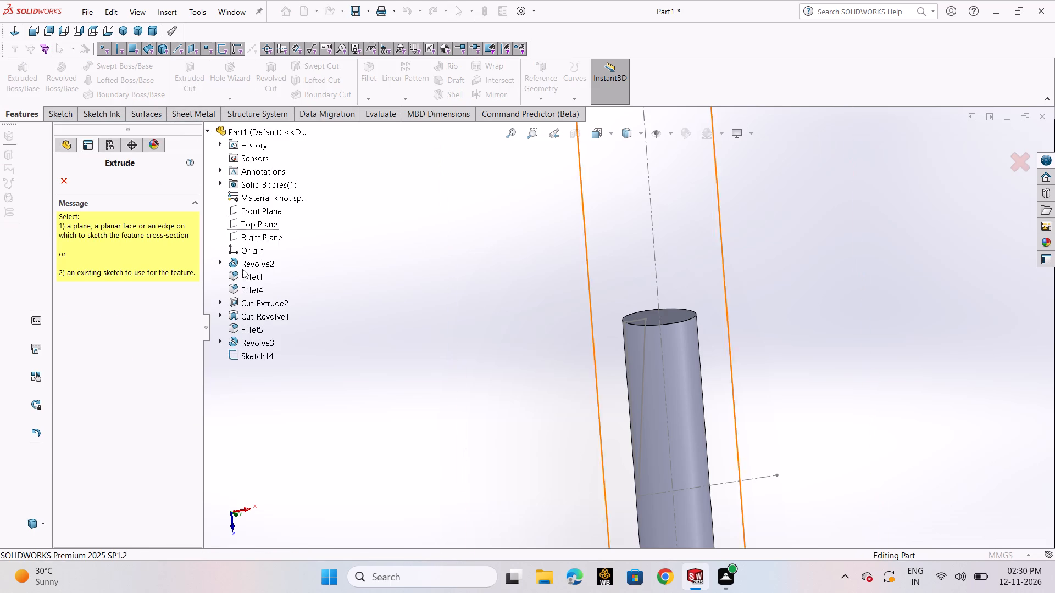
{"action": "left_click", "coordinate": [253, 354]}
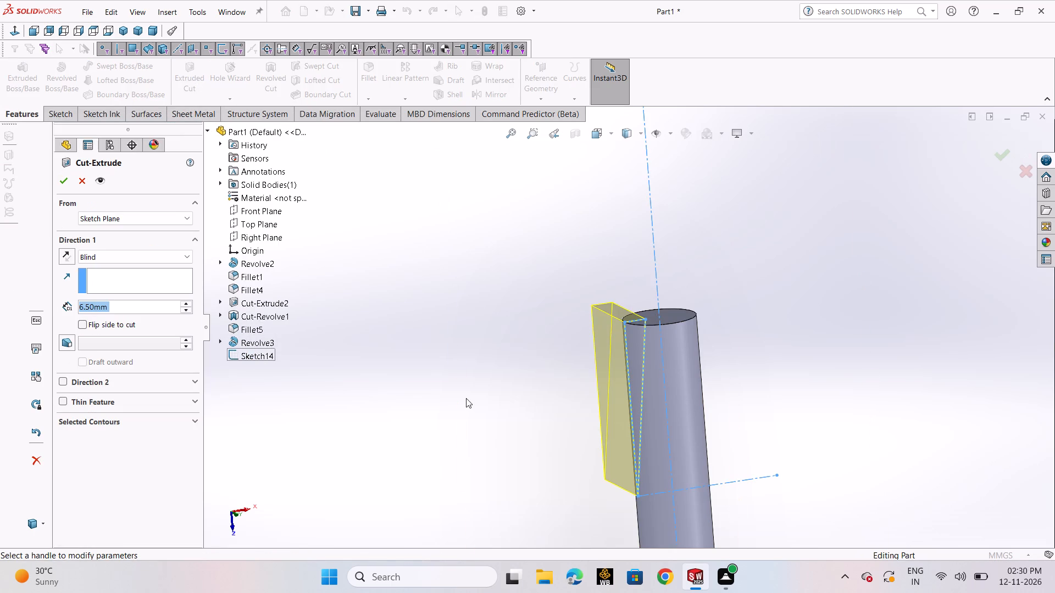
{"action": "middle_click_drag", "start_coordinate": [760, 383], "coordinate": [827, 375]}
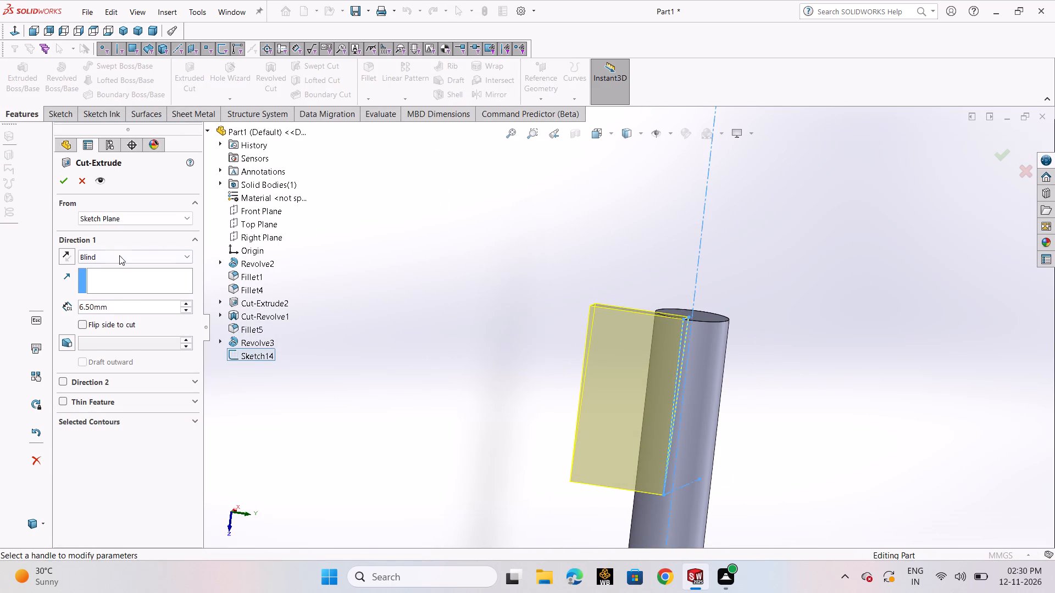
{"action": "left_click", "coordinate": [120, 256]}
{"action": "left_click", "coordinate": [126, 339]}
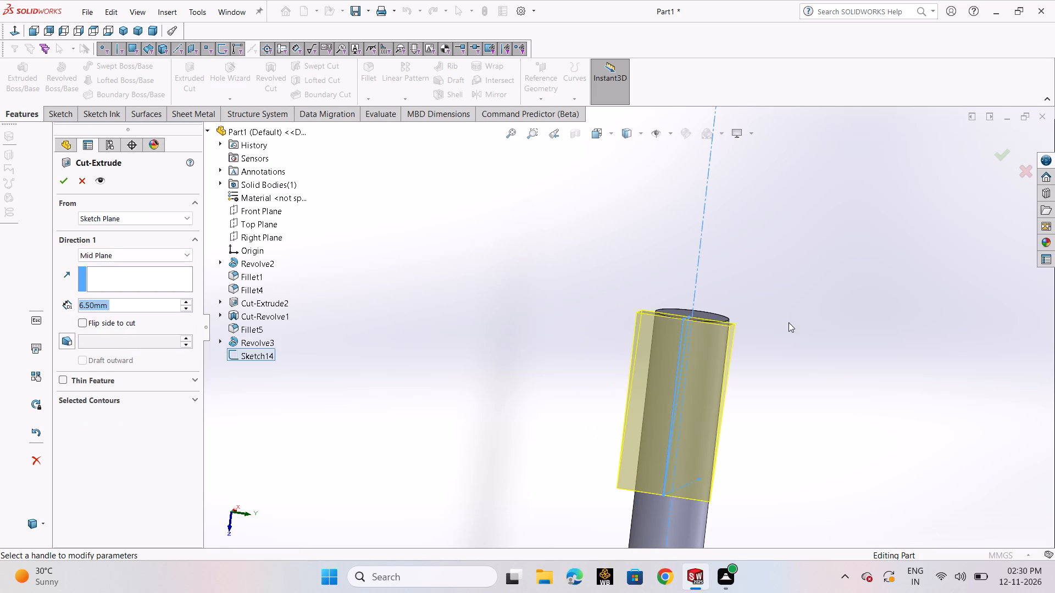
{"action": "middle_click_drag", "start_coordinate": [807, 322], "coordinate": [723, 307]}
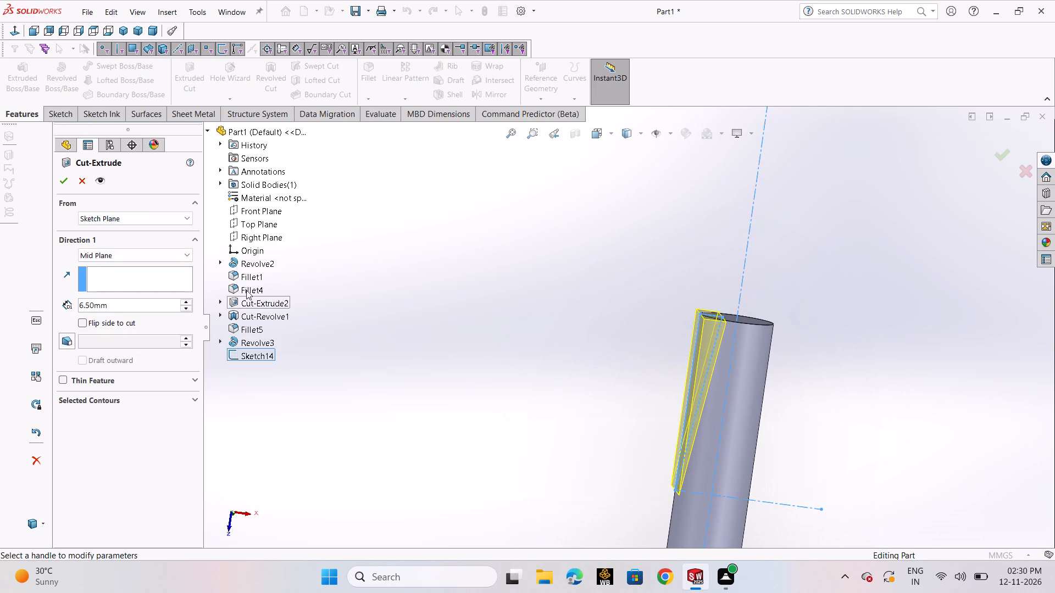
{"action": "left_click", "coordinate": [66, 186]}
Examine the lower end of the tip cut where it meets the shaft's side edge.
{"action": "scroll", "coordinate": [715, 489], "scroll_direction": "down", "scroll_amount": 4}
{"action": "scroll", "coordinate": [626, 417], "scroll_direction": "down", "scroll_amount": 18}
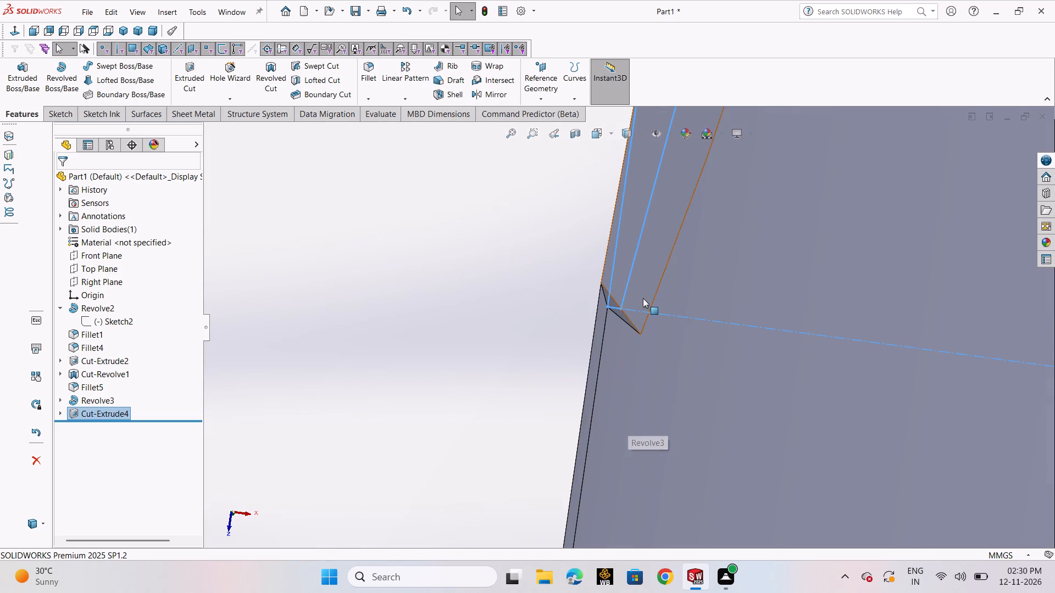
{"action": "scroll", "coordinate": [641, 303], "scroll_direction": "up", "scroll_amount": 1}
{"action": "middle_click_drag", "start_coordinate": [637, 299], "coordinate": [635, 290]}
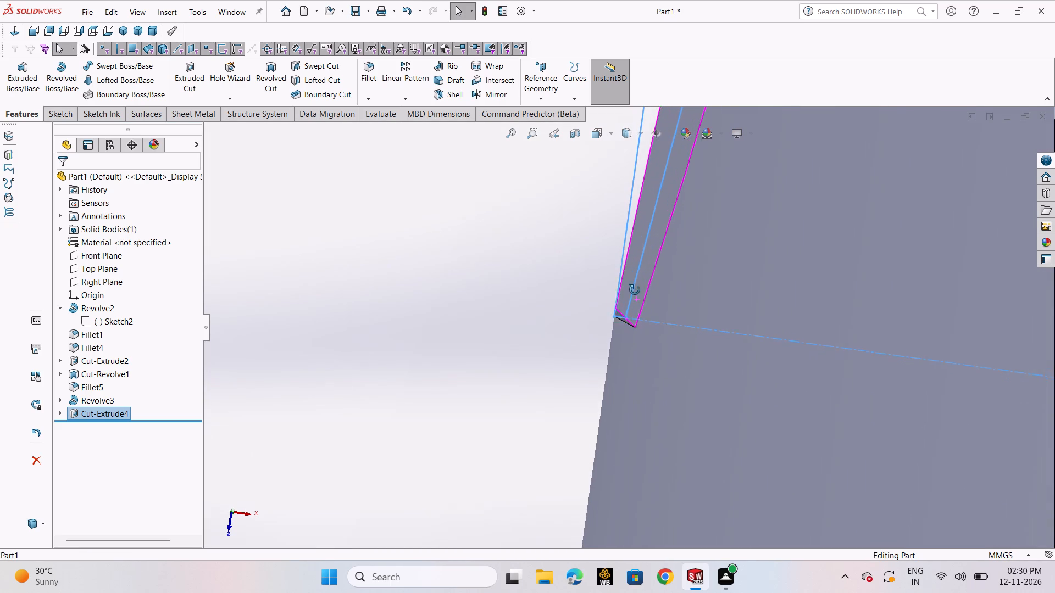
{"action": "middle_click_drag", "start_coordinate": [635, 290], "coordinate": [629, 295]}
{"action": "left_click", "coordinate": [530, 296]}
{"action": "scroll", "coordinate": [641, 331], "scroll_direction": "down", "scroll_amount": 1}
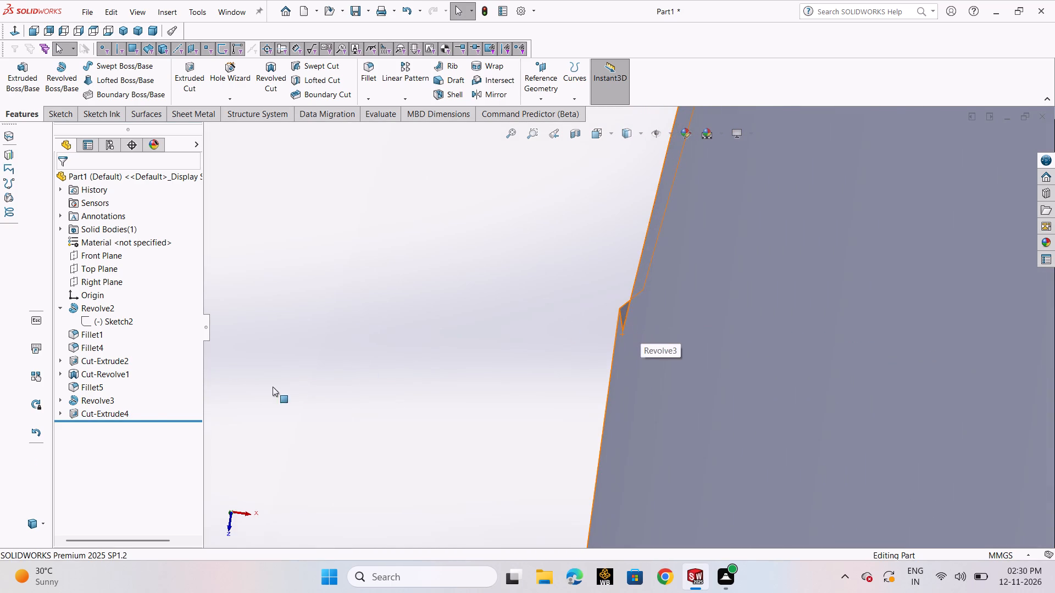
Reopen Sketch14 of the tip cut for editing and delete the short 0.015 mm horizontal line at the profile's lower end.
{"action": "left_click", "coordinate": [60, 412]}
{"action": "left_click", "coordinate": [104, 424]}
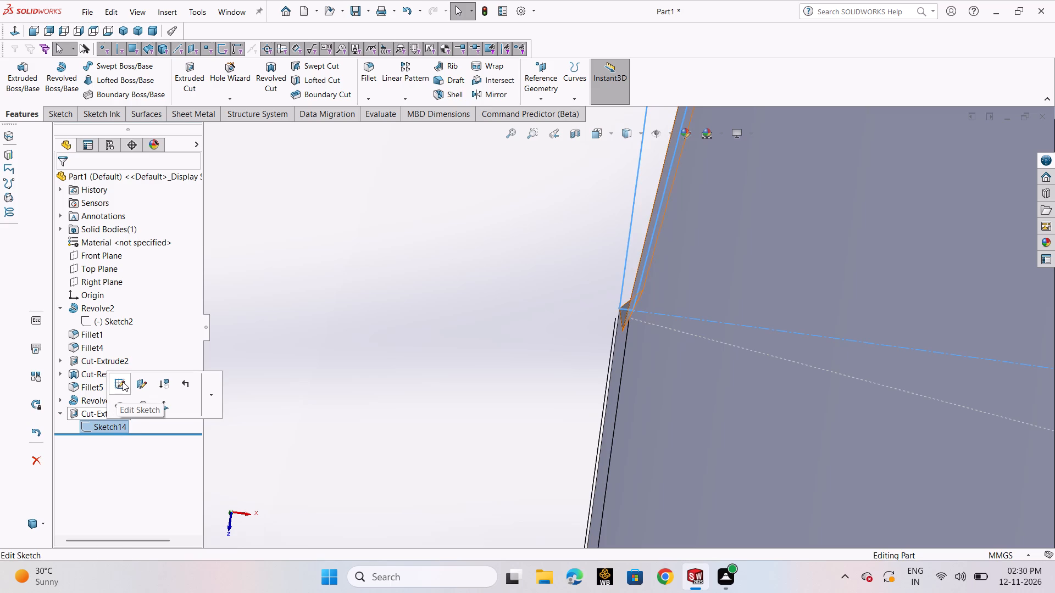
{"action": "left_click", "coordinate": [123, 382]}
{"action": "scroll", "coordinate": [627, 355], "scroll_direction": "down", "scroll_amount": 5}
{"action": "scroll", "coordinate": [642, 155], "scroll_direction": "down", "scroll_amount": 2}
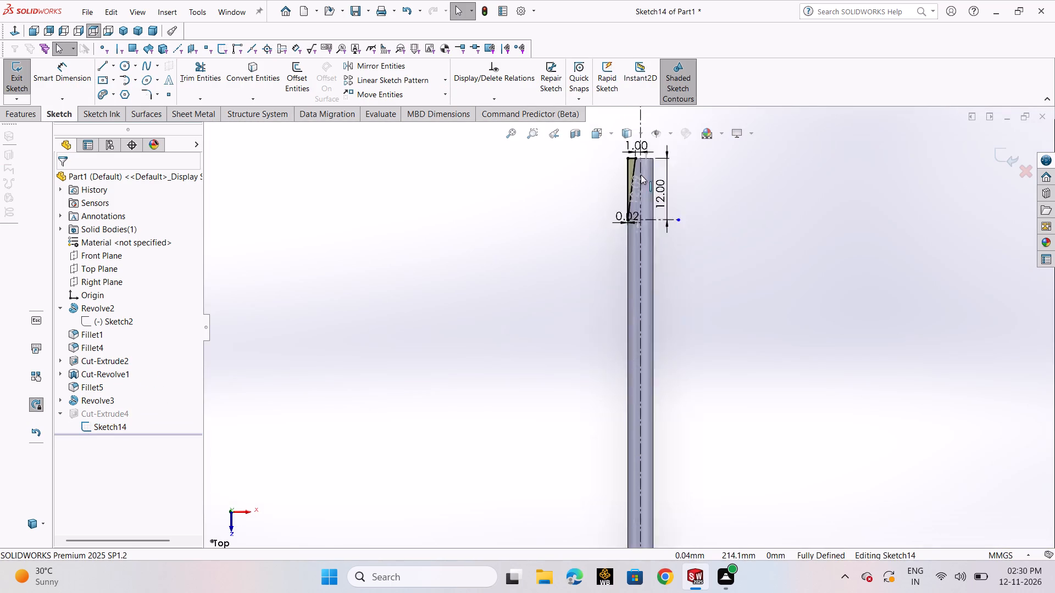
{"action": "scroll", "coordinate": [641, 175], "scroll_direction": "down", "scroll_amount": 10}
{"action": "scroll", "coordinate": [662, 226], "scroll_direction": "down", "scroll_amount": 15}
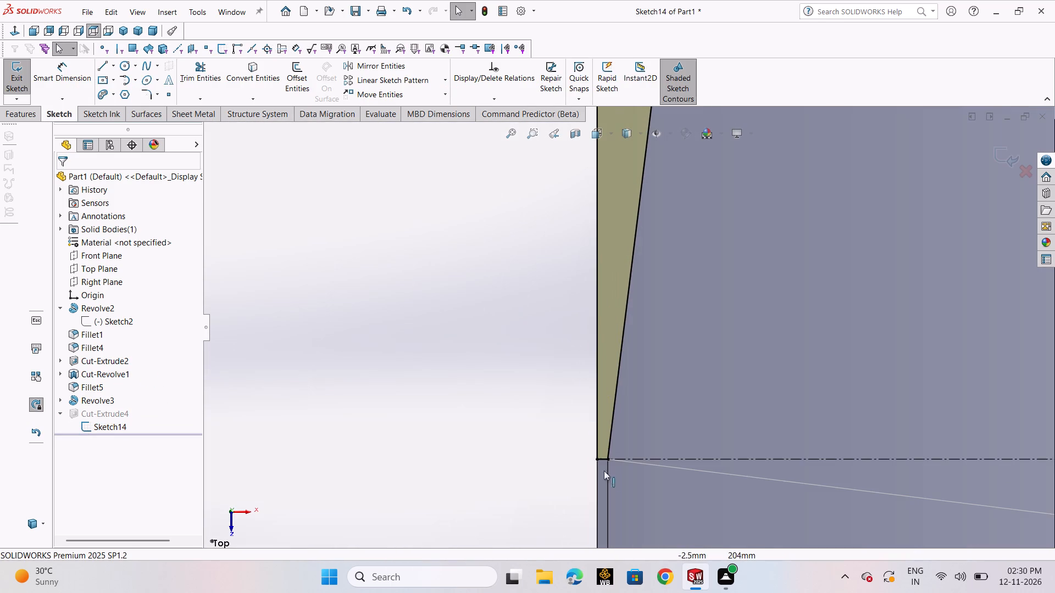
{"action": "left_click", "coordinate": [601, 461]}
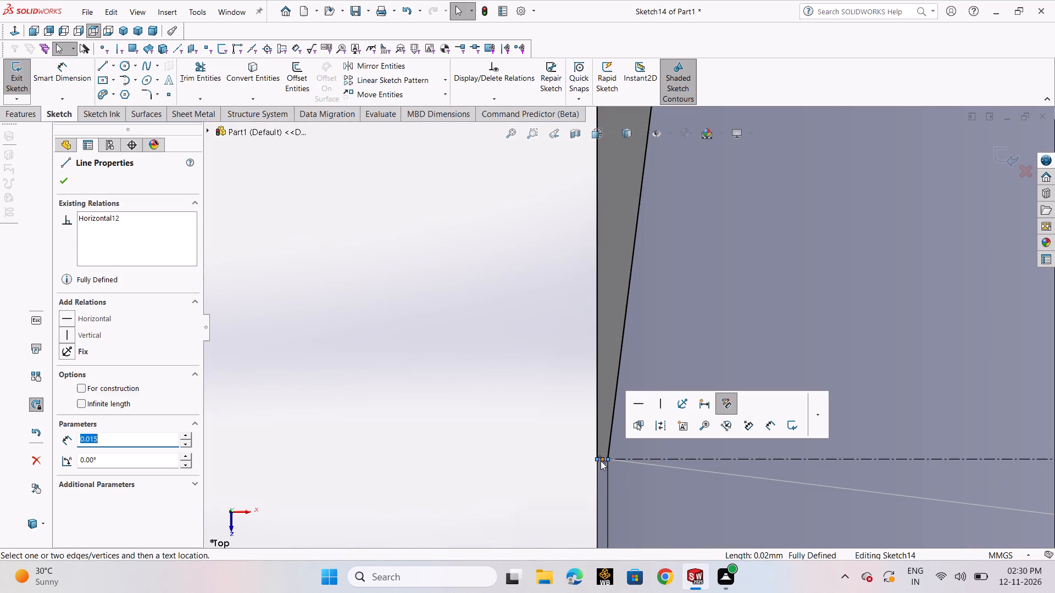
{"action": "key", "text": "Delete"}
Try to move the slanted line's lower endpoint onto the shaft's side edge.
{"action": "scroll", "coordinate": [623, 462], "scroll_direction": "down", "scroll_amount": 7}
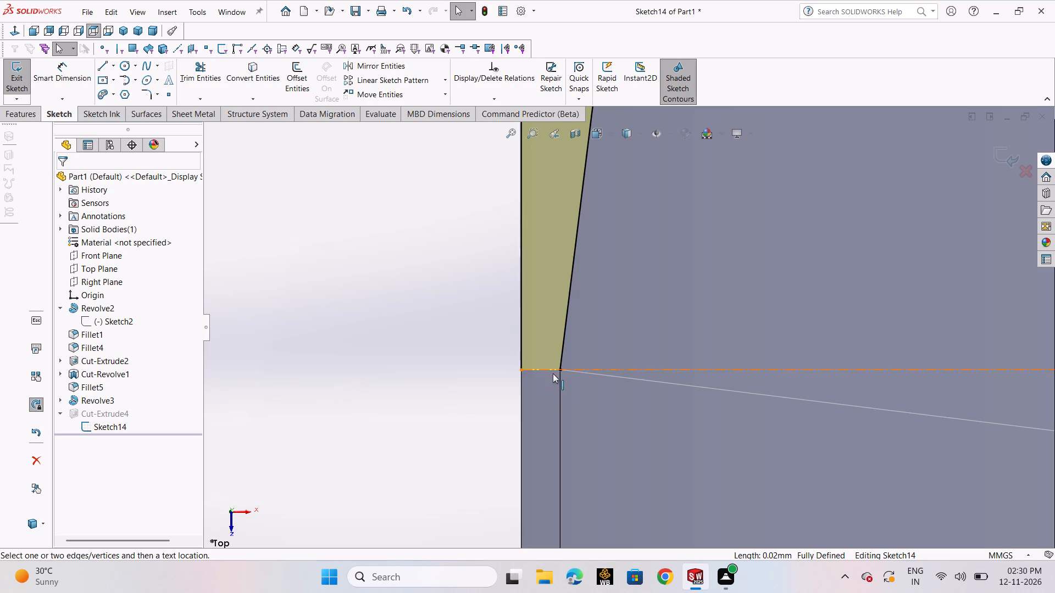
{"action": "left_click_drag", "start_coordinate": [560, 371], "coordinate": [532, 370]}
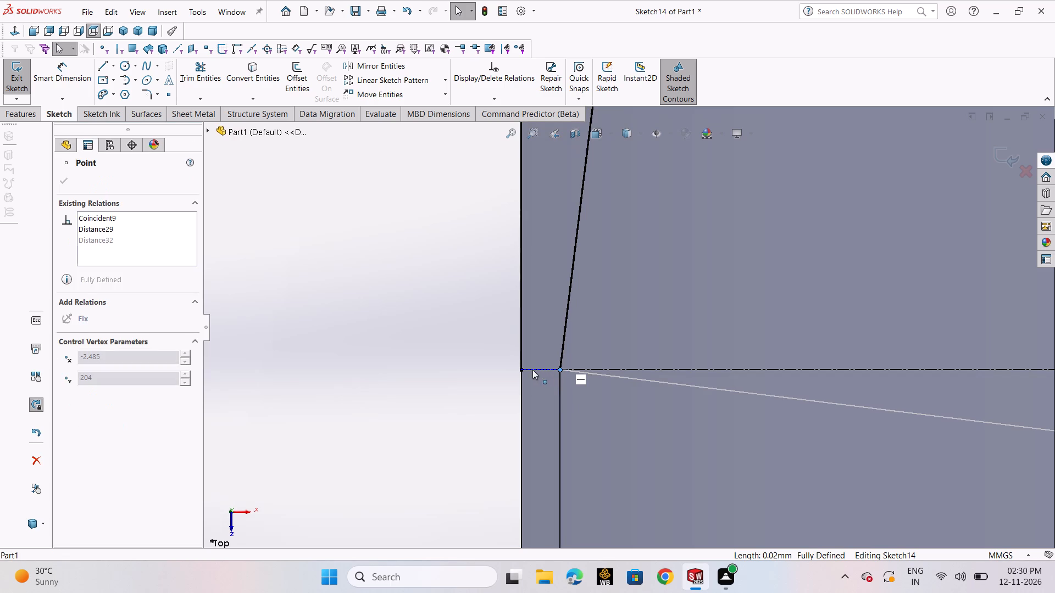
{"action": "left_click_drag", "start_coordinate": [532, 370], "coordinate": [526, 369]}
Delete the horizontal construction line at the profile's lower end along with its associated dimensions.
{"action": "left_click", "coordinate": [549, 369]}
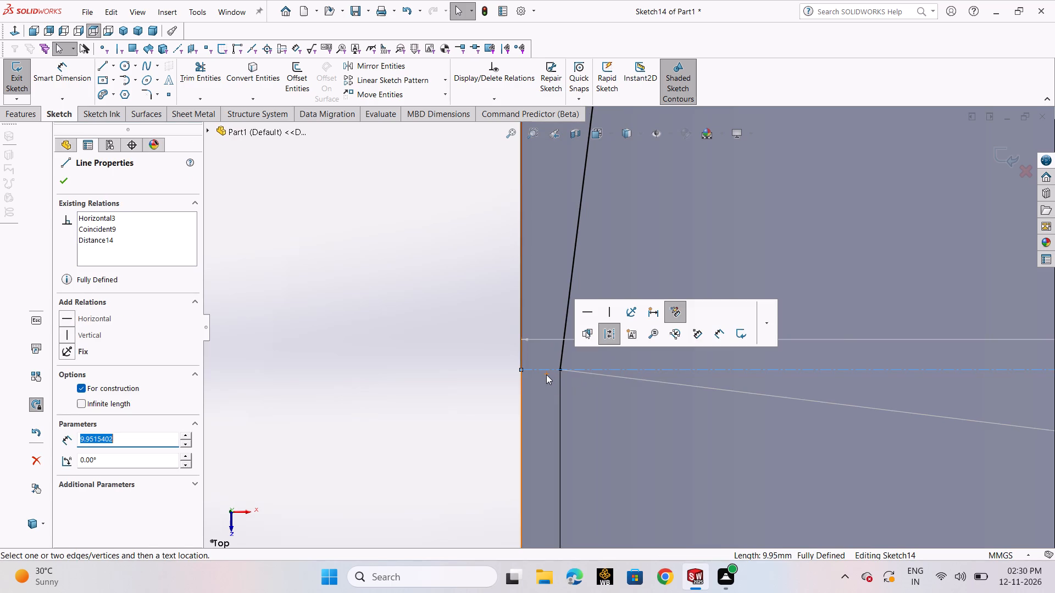
{"action": "key", "text": "Delete"}
{"action": "left_click", "coordinate": [464, 294]}
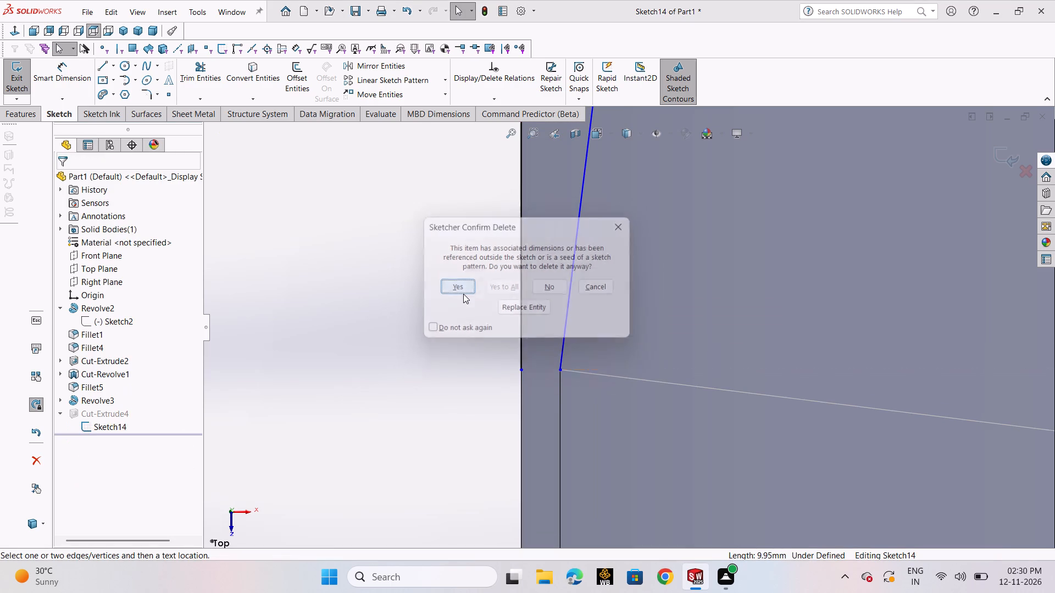
Undo the recent line deletions in the tip profile sketch and the tip cut built from it.
{"action": "left_click", "coordinate": [559, 368]}
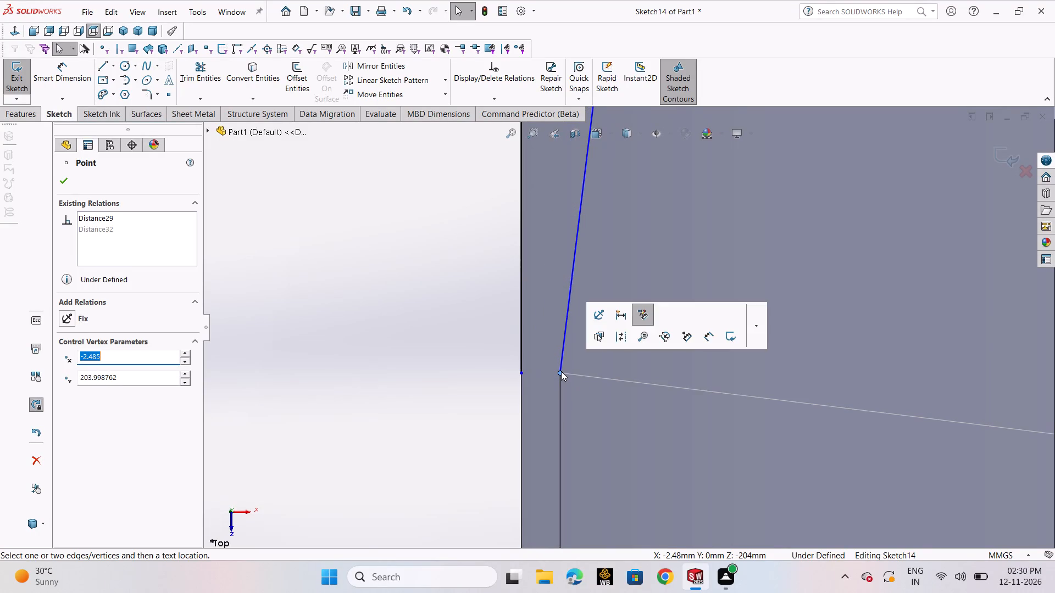
{"action": "key", "text": "ctrl+z"}
{"action": "key", "text": "ctrl+z"}
{"action": "key", "text": "ctrl+z"}
{"action": "key", "text": "ctrl+z"}
{"action": "key", "text": "ctrl+z"}
{"action": "key", "text": "ctrl+z"}
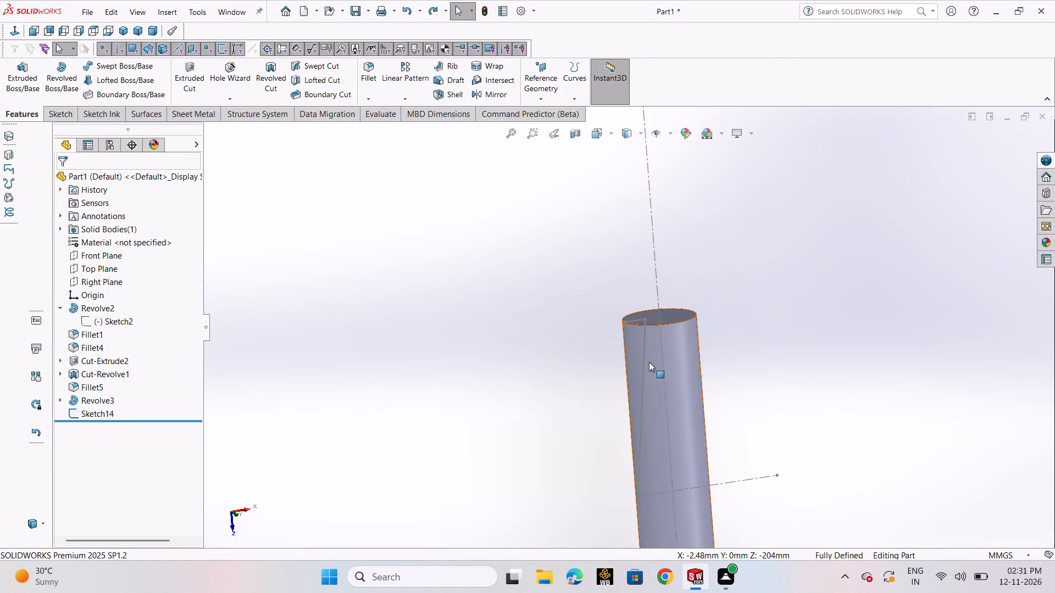
Reopen Sketch14 and delete the slanted line and the short 0.015 mm horizontal line at its lower end, including its associated dimension.
{"action": "double_click", "coordinate": [646, 353]}
{"action": "scroll", "coordinate": [624, 292], "scroll_direction": "down", "scroll_amount": 8}
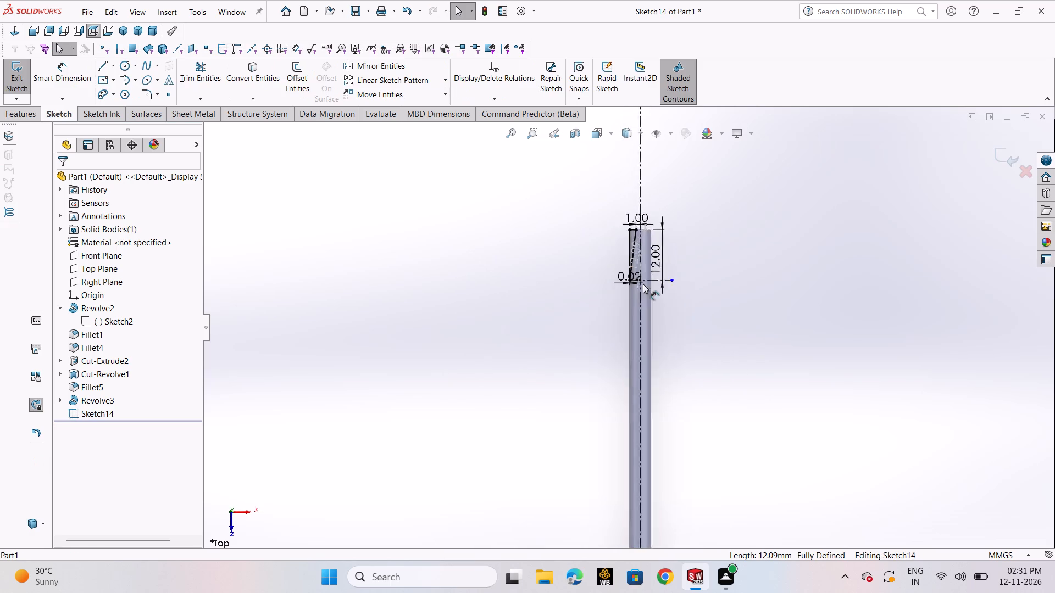
{"action": "scroll", "coordinate": [643, 284], "scroll_direction": "down", "scroll_amount": 7}
{"action": "scroll", "coordinate": [601, 265], "scroll_direction": "down", "scroll_amount": 14}
{"action": "scroll", "coordinate": [580, 306], "scroll_direction": "down", "scroll_amount": 5}
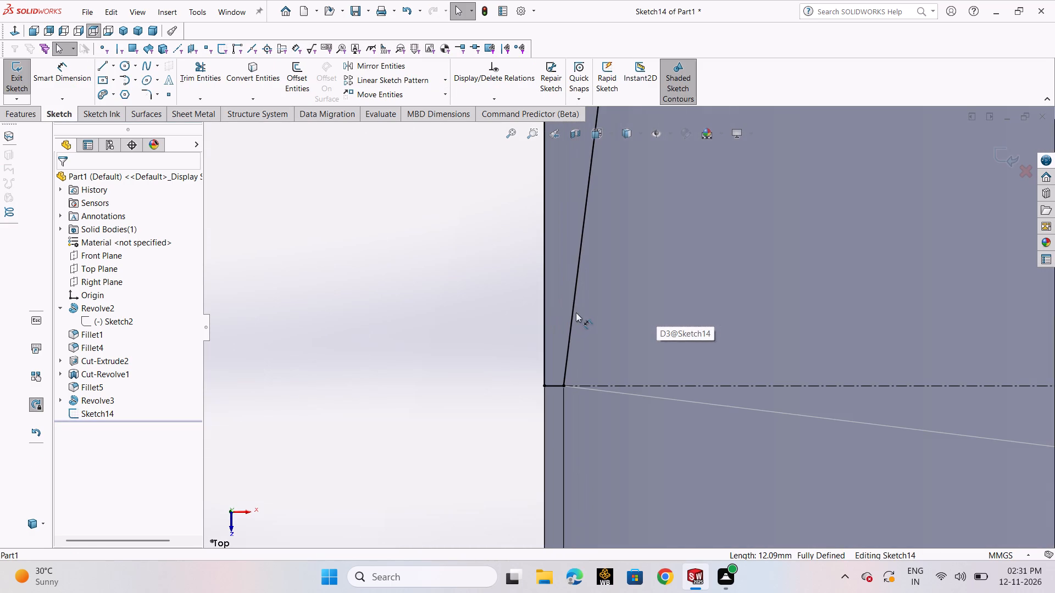
{"action": "left_click", "coordinate": [570, 340]}
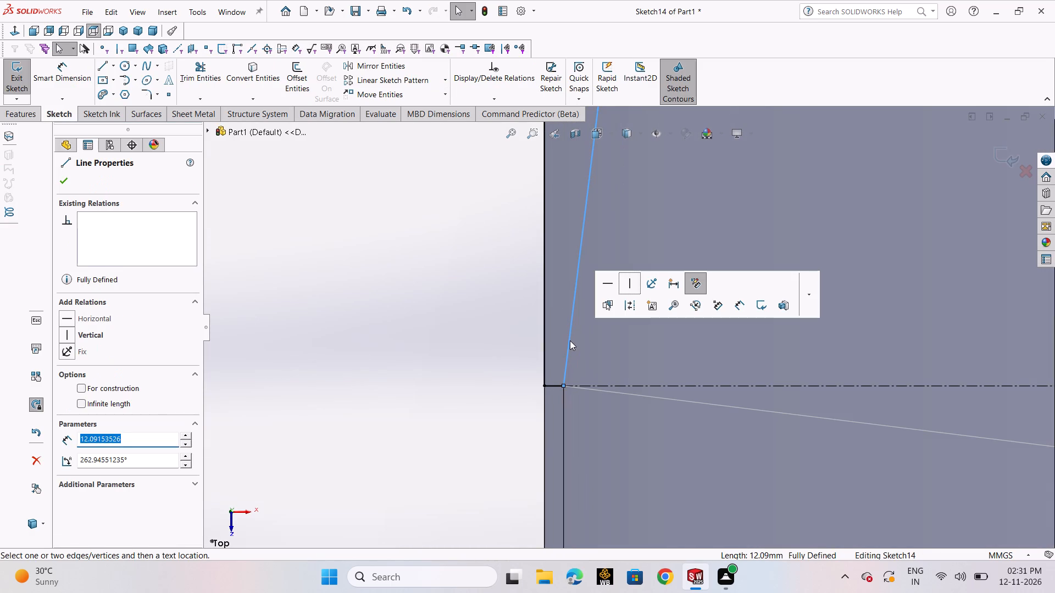
{"action": "key", "text": "Delete"}
{"action": "left_click", "coordinate": [552, 385]}
{"action": "key", "text": "Delete"}
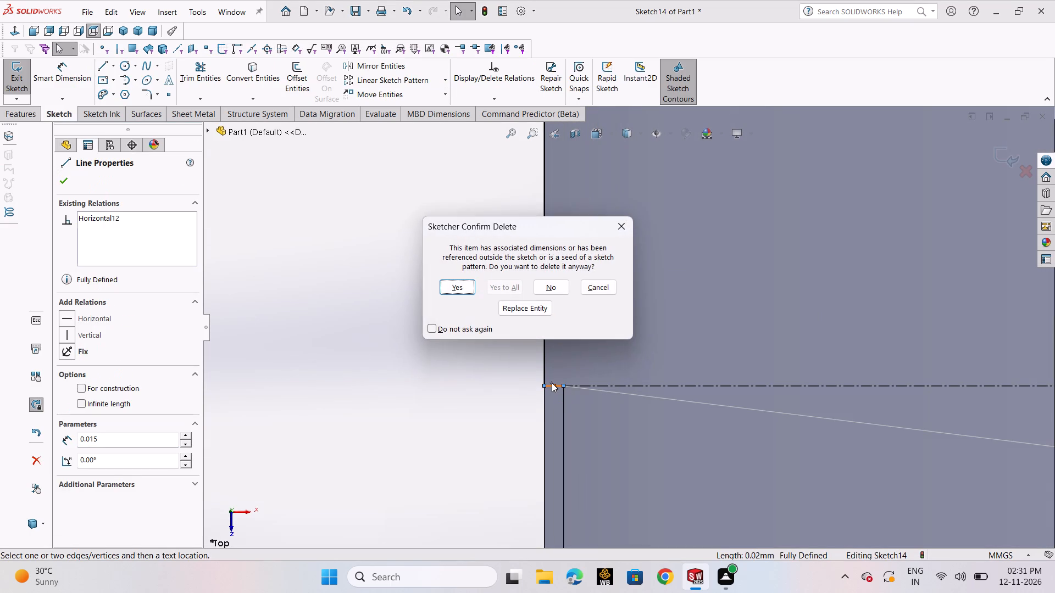
{"action": "left_click", "coordinate": [456, 293]}
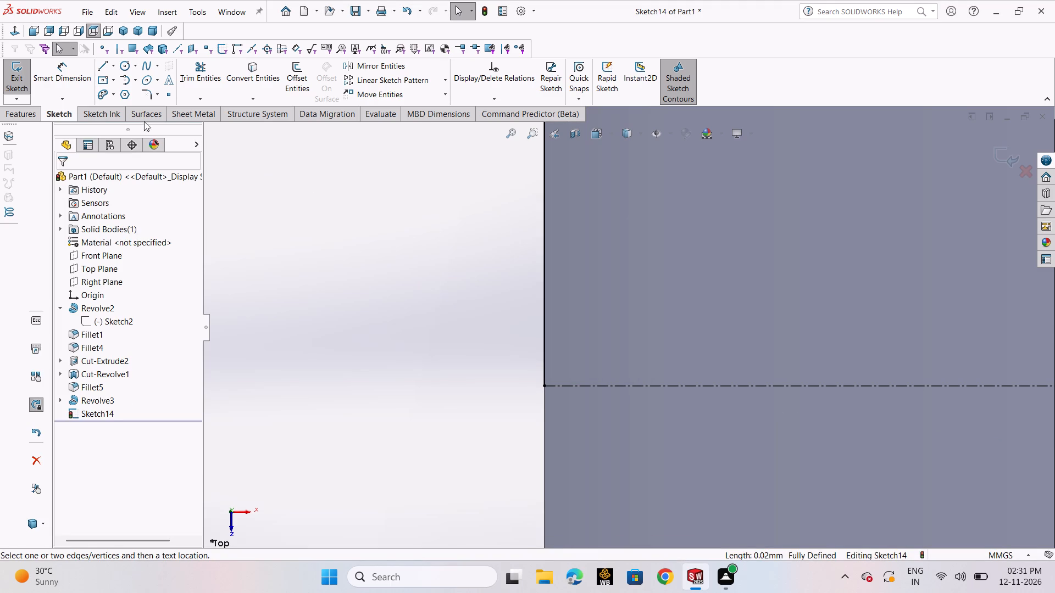
Draw a slanted line about 12.1 mm long from the shaft side edge's lower profile point to the 1 mm point on the end edge, and exit the sketch.
{"action": "left_click", "coordinate": [105, 64]}
{"action": "left_click", "coordinate": [110, 78]}
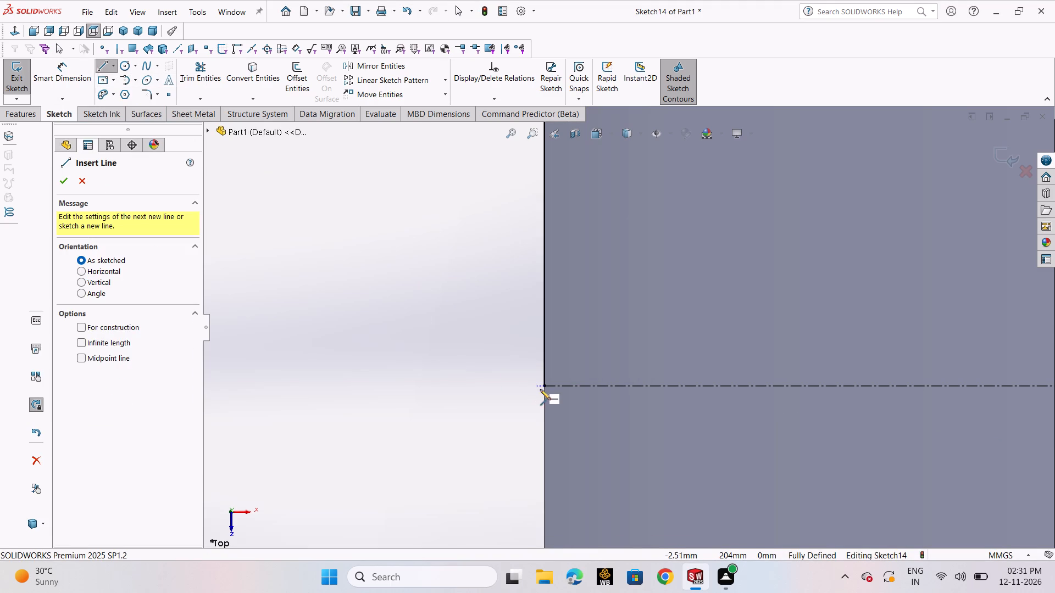
{"action": "left_click", "coordinate": [546, 389]}
{"action": "scroll", "coordinate": [595, 324], "scroll_direction": "up", "scroll_amount": 5}
{"action": "scroll", "coordinate": [614, 281], "scroll_direction": "up", "scroll_amount": 5}
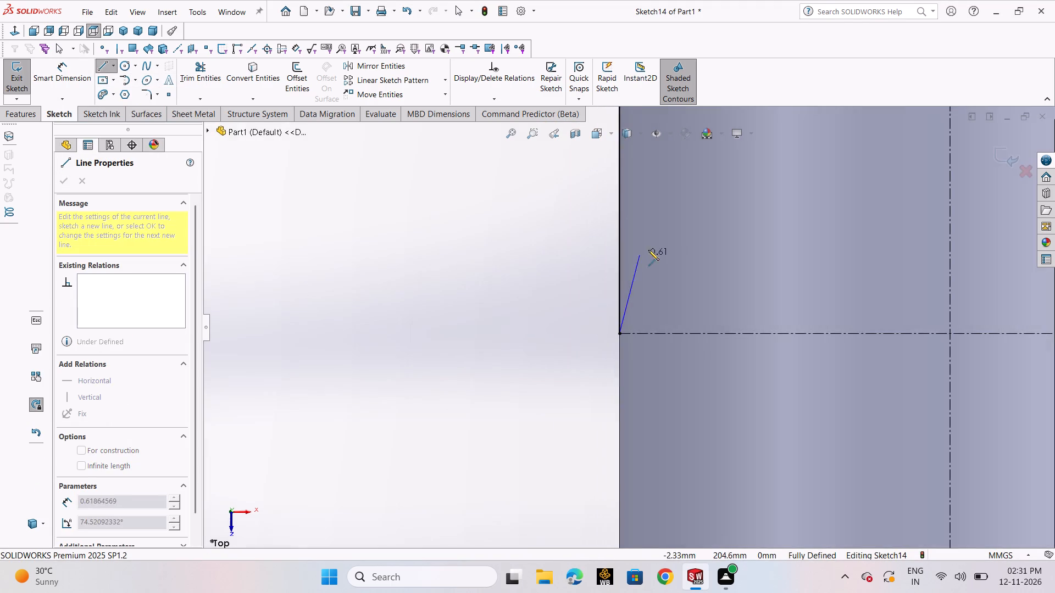
{"action": "scroll", "coordinate": [648, 250], "scroll_direction": "up", "scroll_amount": 11}
{"action": "scroll", "coordinate": [657, 189], "scroll_direction": "down", "scroll_amount": 1}
{"action": "scroll", "coordinate": [657, 189], "scroll_direction": "up", "scroll_amount": 1}
{"action": "scroll", "coordinate": [652, 192], "scroll_direction": "down", "scroll_amount": 4}
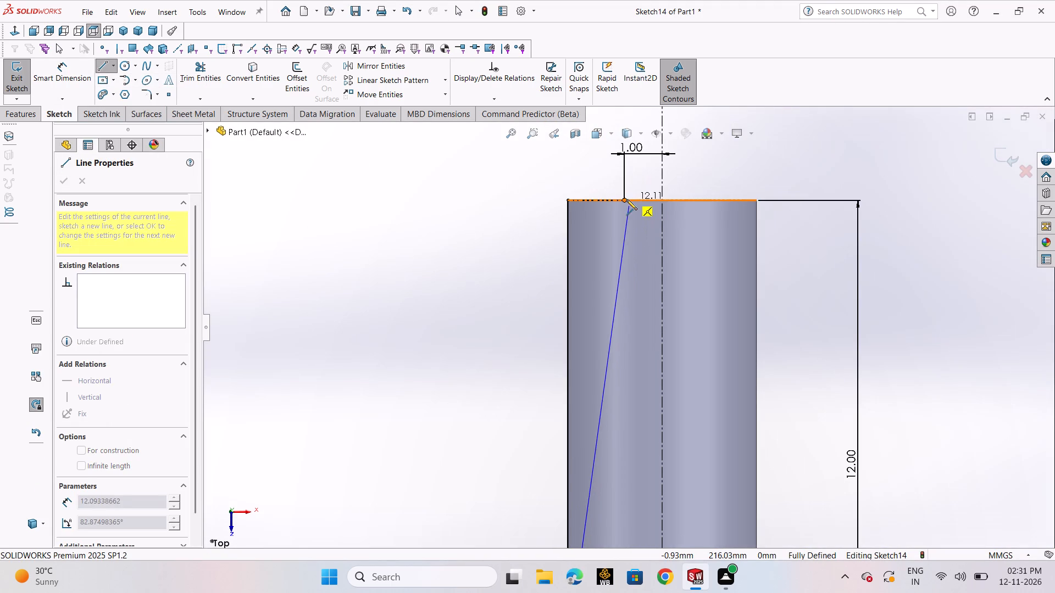
{"action": "left_click", "coordinate": [626, 199]}
{"action": "right_click", "coordinate": [626, 199]}
{"action": "left_click", "coordinate": [638, 212]}
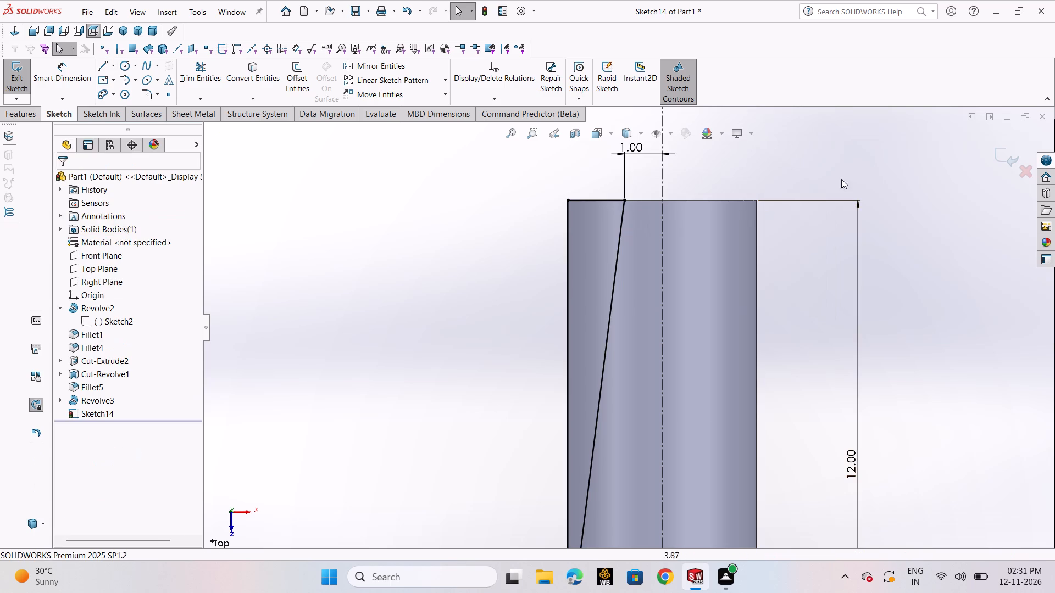
{"action": "left_click", "coordinate": [1002, 153]}
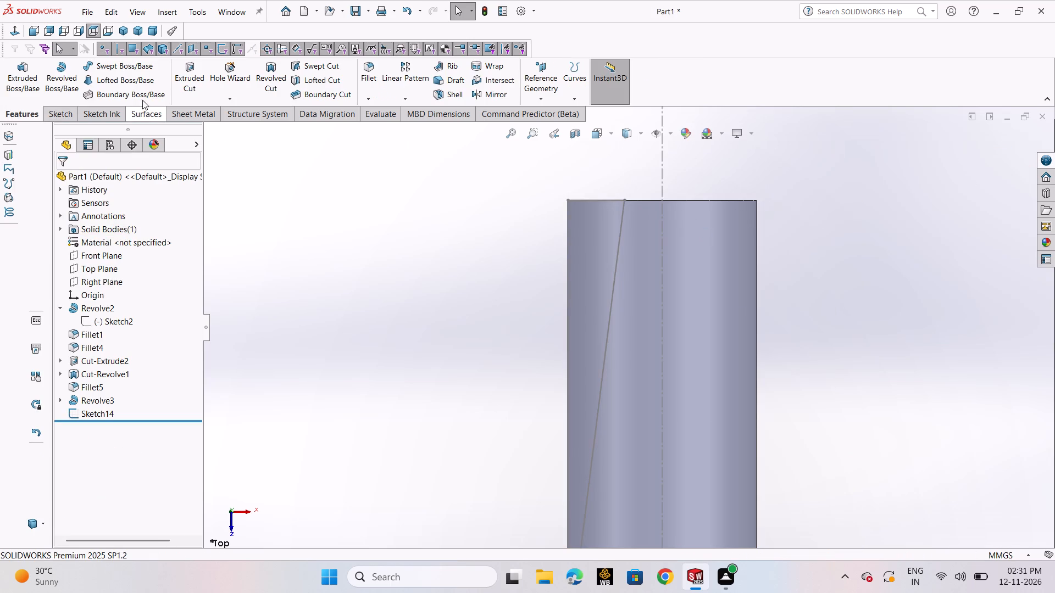
Extrude-cut Sketch14 through the shaft tip using Mid Plane with a 6.50 mm depth.
{"action": "left_click", "coordinate": [191, 81]}
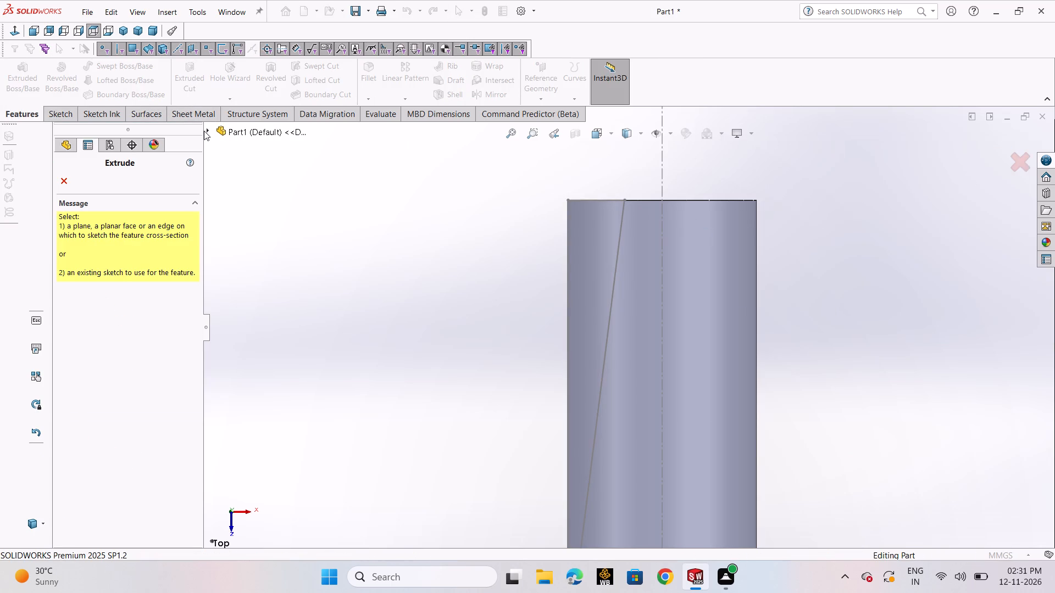
{"action": "left_click", "coordinate": [205, 131]}
{"action": "left_click", "coordinate": [267, 357]}
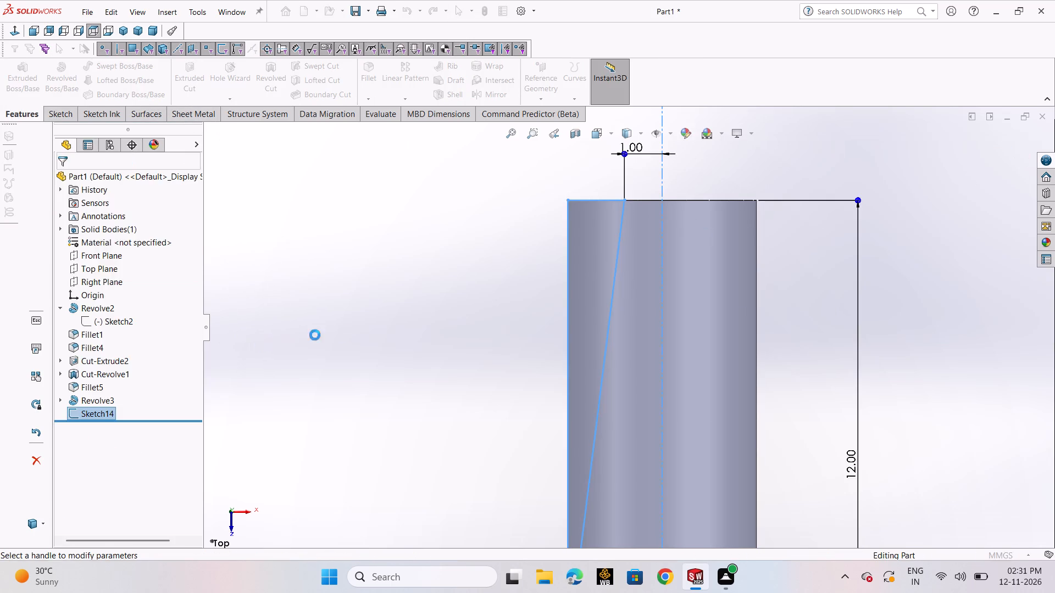
{"action": "scroll", "coordinate": [429, 331], "scroll_direction": "up", "scroll_amount": 5}
{"action": "middle_click_drag", "start_coordinate": [498, 360], "coordinate": [586, 383]}
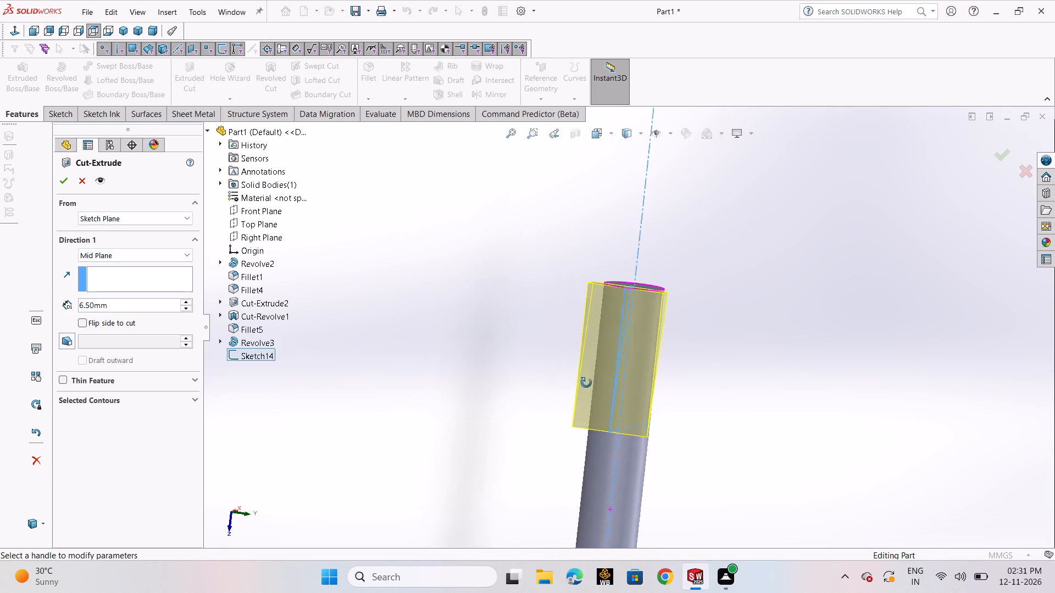
{"action": "middle_click_drag", "start_coordinate": [586, 383], "coordinate": [587, 383]}
{"action": "left_click", "coordinate": [65, 181]}
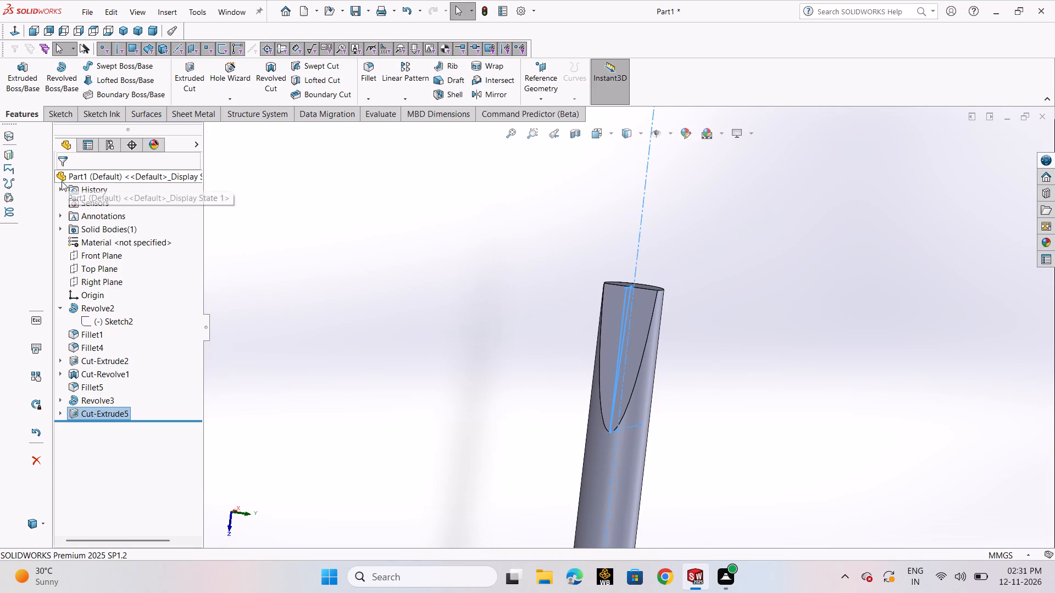
{"action": "left_click", "coordinate": [307, 346]}
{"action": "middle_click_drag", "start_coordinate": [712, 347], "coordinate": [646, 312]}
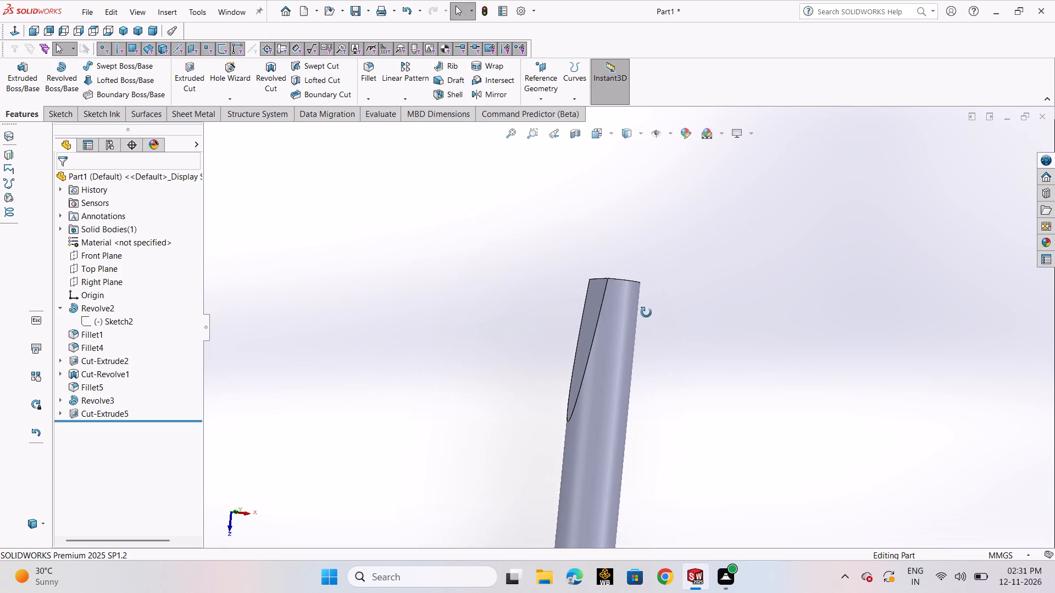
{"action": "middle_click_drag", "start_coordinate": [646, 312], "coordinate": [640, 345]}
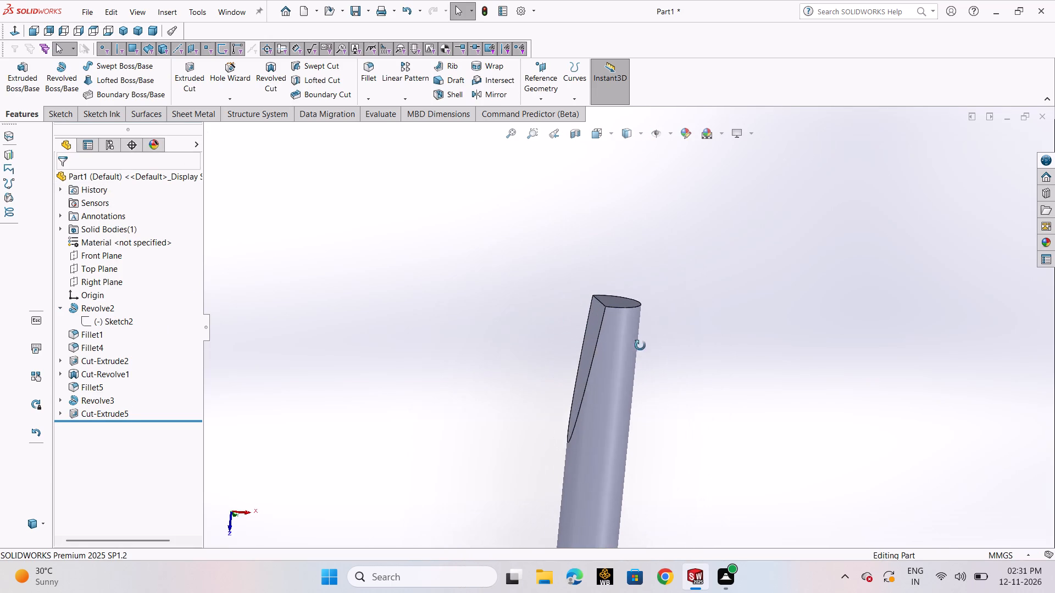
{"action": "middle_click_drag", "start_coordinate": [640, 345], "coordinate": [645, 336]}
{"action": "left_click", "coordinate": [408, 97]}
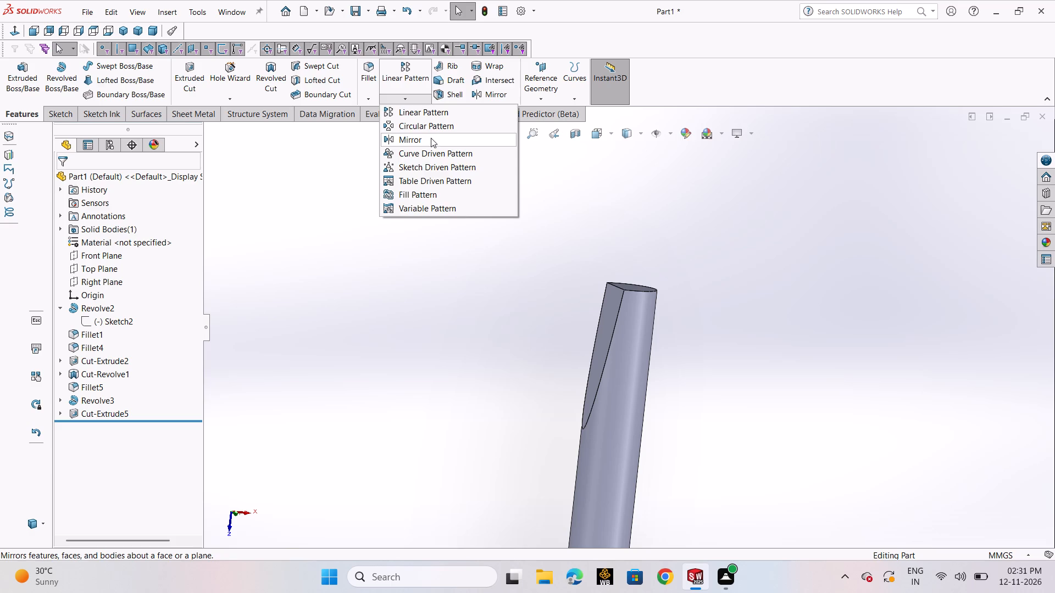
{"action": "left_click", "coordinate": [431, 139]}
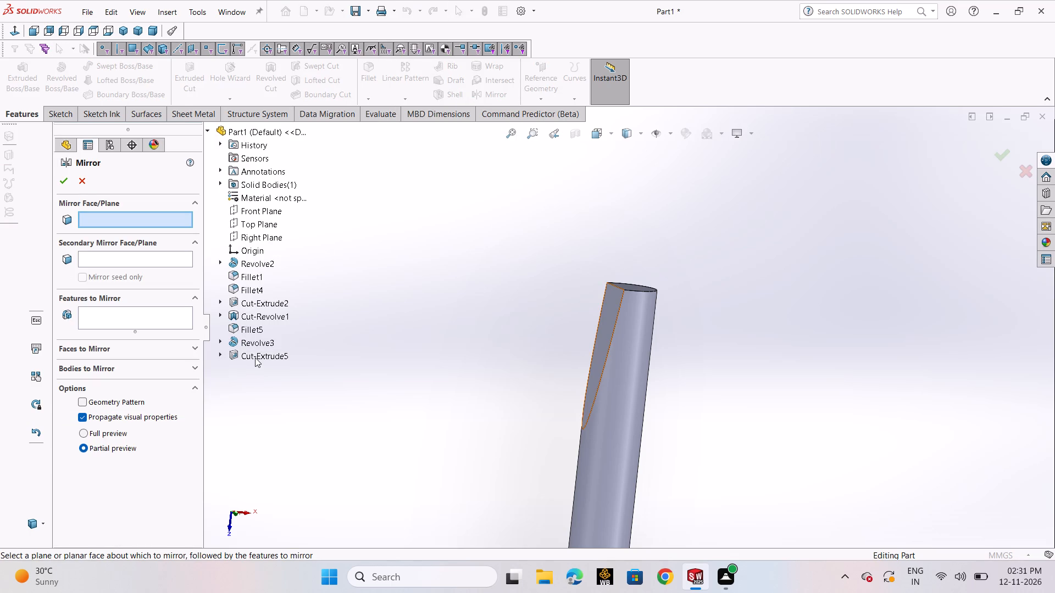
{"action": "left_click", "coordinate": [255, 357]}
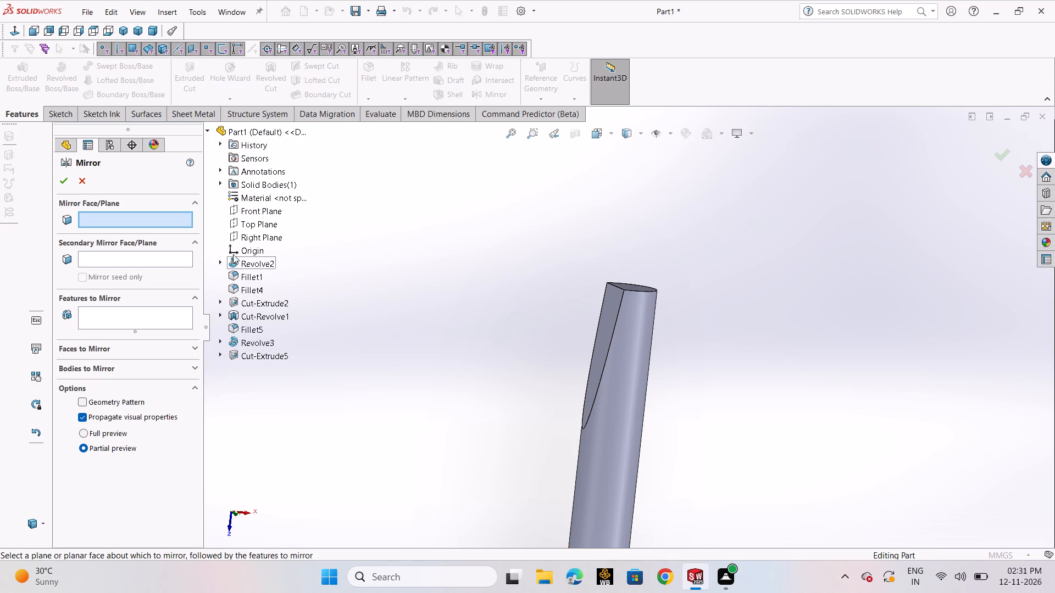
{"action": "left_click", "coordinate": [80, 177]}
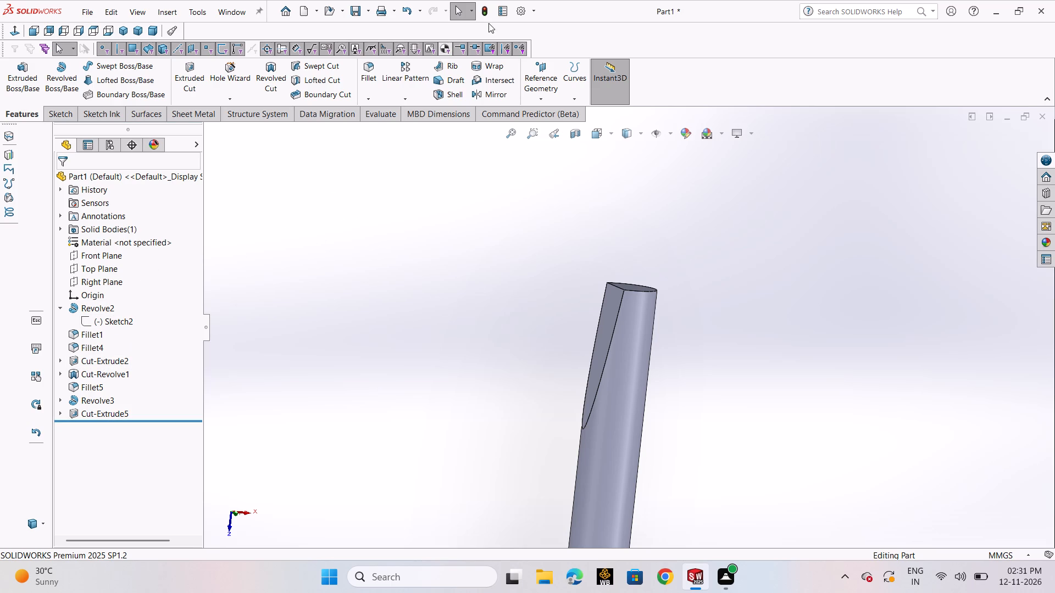
Mirror the Cut-Extrude5 tip cut about the Right Plane.
{"action": "left_click", "coordinate": [488, 100]}
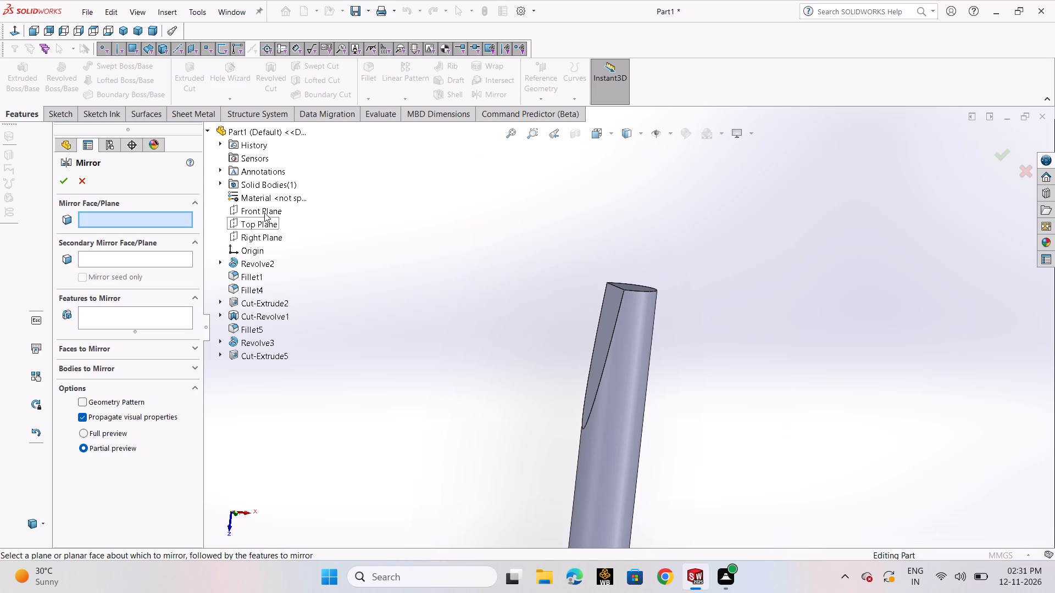
{"action": "left_click", "coordinate": [267, 235]}
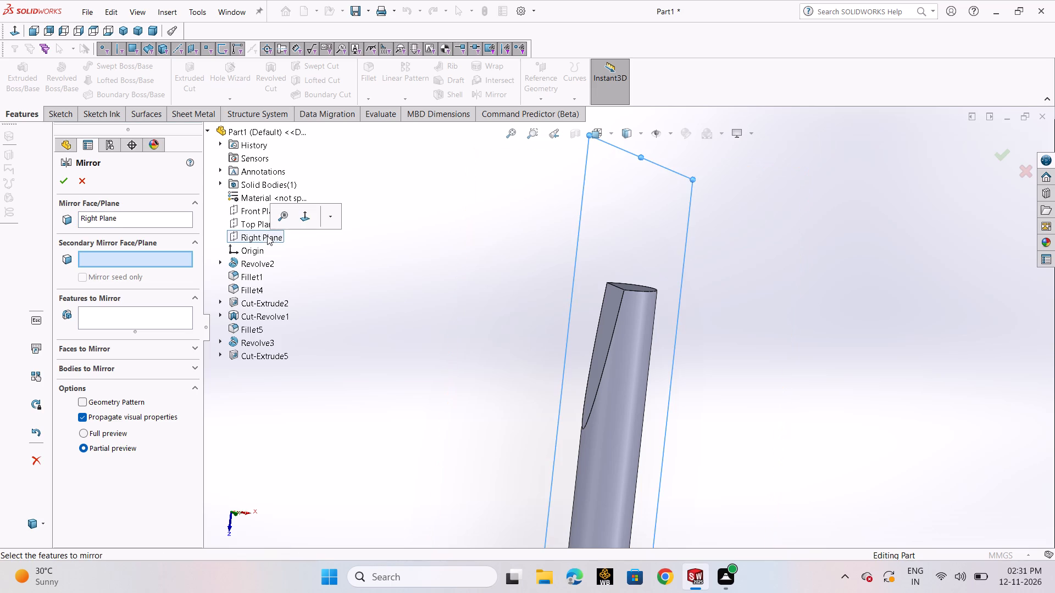
{"action": "left_click", "coordinate": [155, 315]}
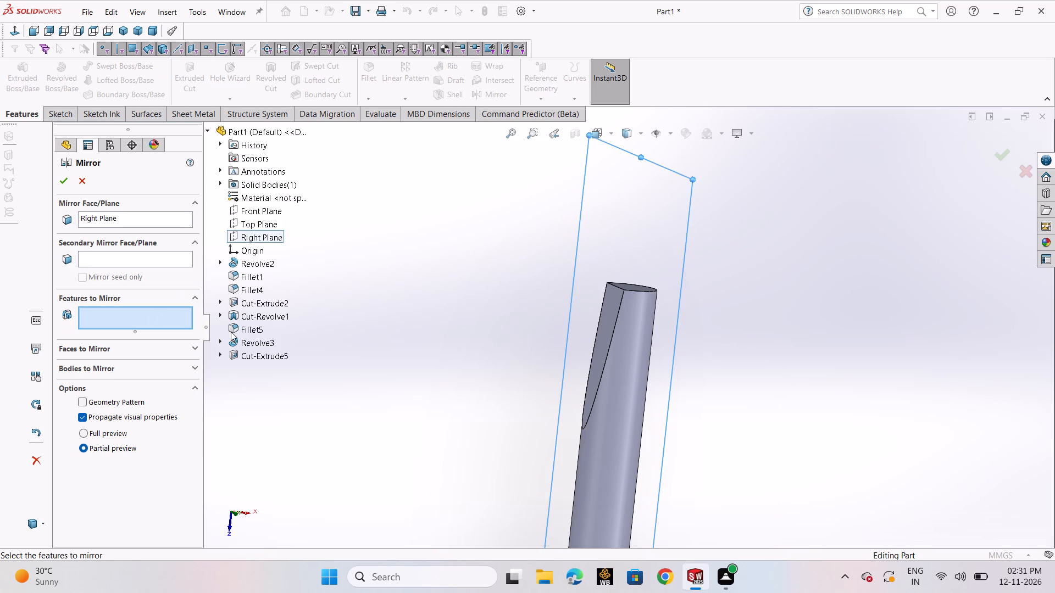
{"action": "left_click", "coordinate": [252, 352]}
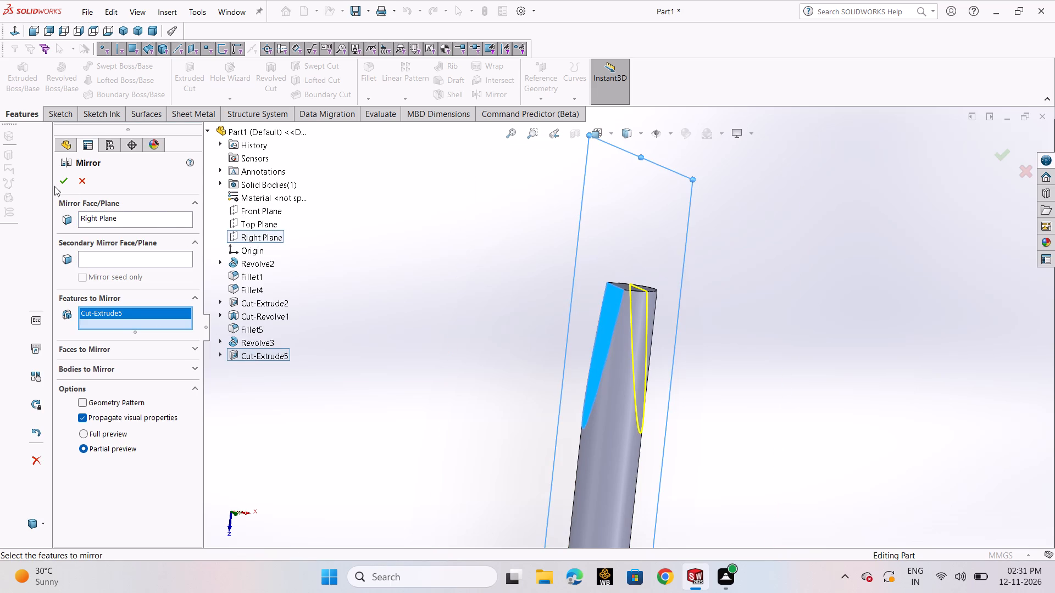
{"action": "left_click", "coordinate": [55, 184]}
{"action": "left_click", "coordinate": [58, 182]}
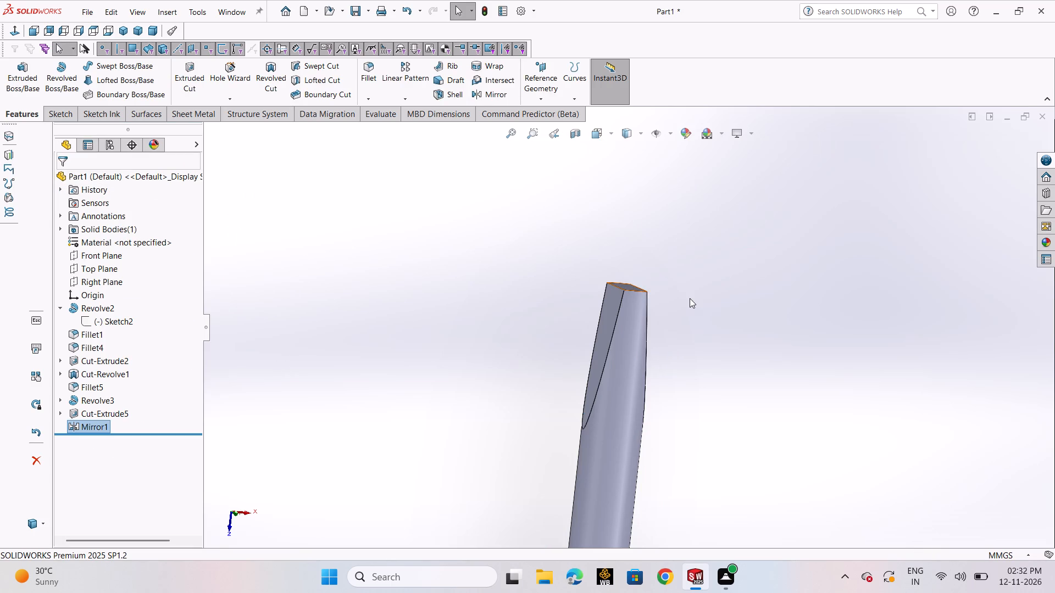
Create a reference plane offset 12 mm from the tip's end face, flipped towards the shaft.
{"action": "middle_click_drag", "start_coordinate": [682, 298], "coordinate": [650, 288]}
{"action": "scroll", "coordinate": [650, 288], "scroll_direction": "up", "scroll_amount": 1}
{"action": "scroll", "coordinate": [739, 312], "scroll_direction": "up", "scroll_amount": 1}
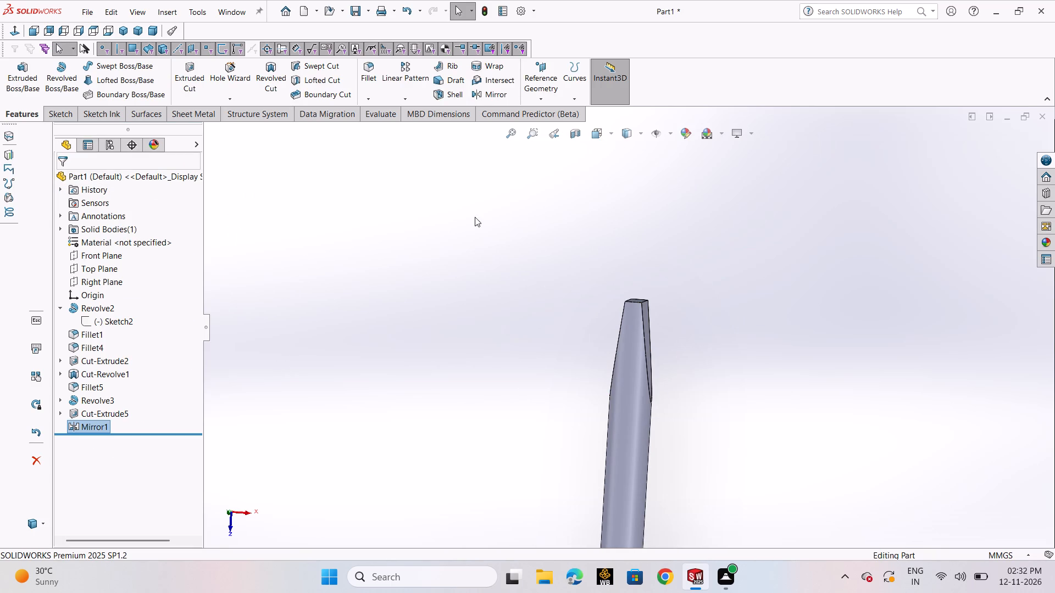
{"action": "left_click", "coordinate": [531, 101]}
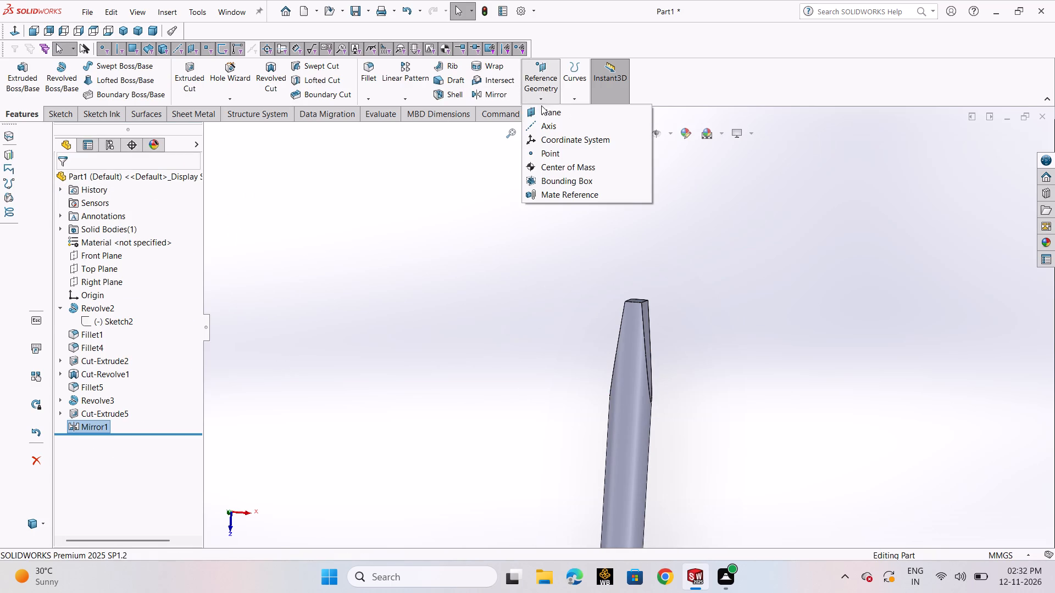
{"action": "left_click", "coordinate": [544, 110]}
{"action": "middle_click_drag", "start_coordinate": [657, 289], "coordinate": [657, 344]}
{"action": "scroll", "coordinate": [655, 321], "scroll_direction": "down", "scroll_amount": 1}
{"action": "scroll", "coordinate": [657, 344], "scroll_direction": "up", "scroll_amount": 1}
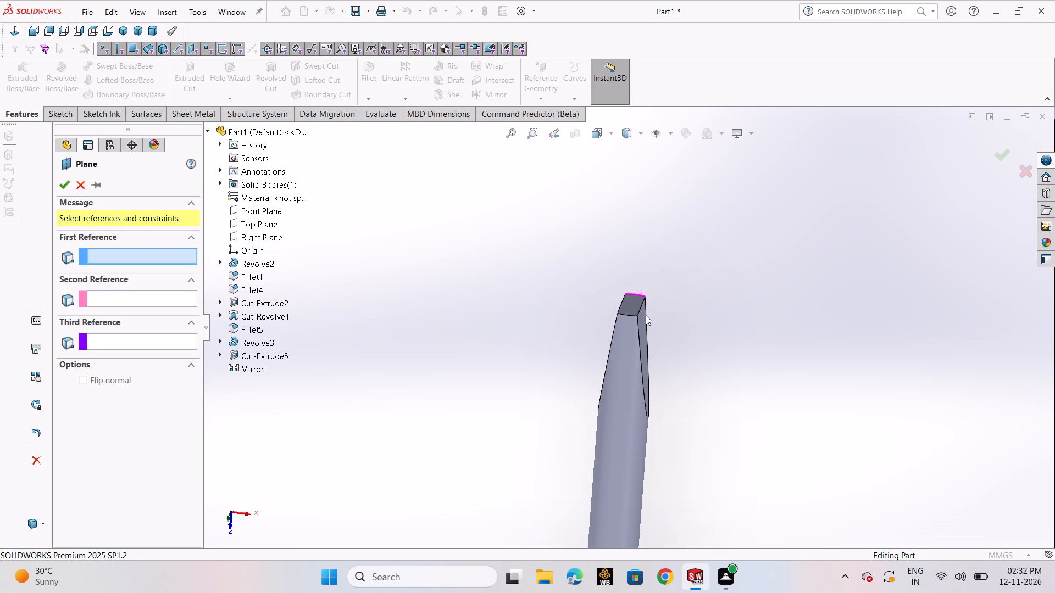
{"action": "left_click", "coordinate": [629, 305]}
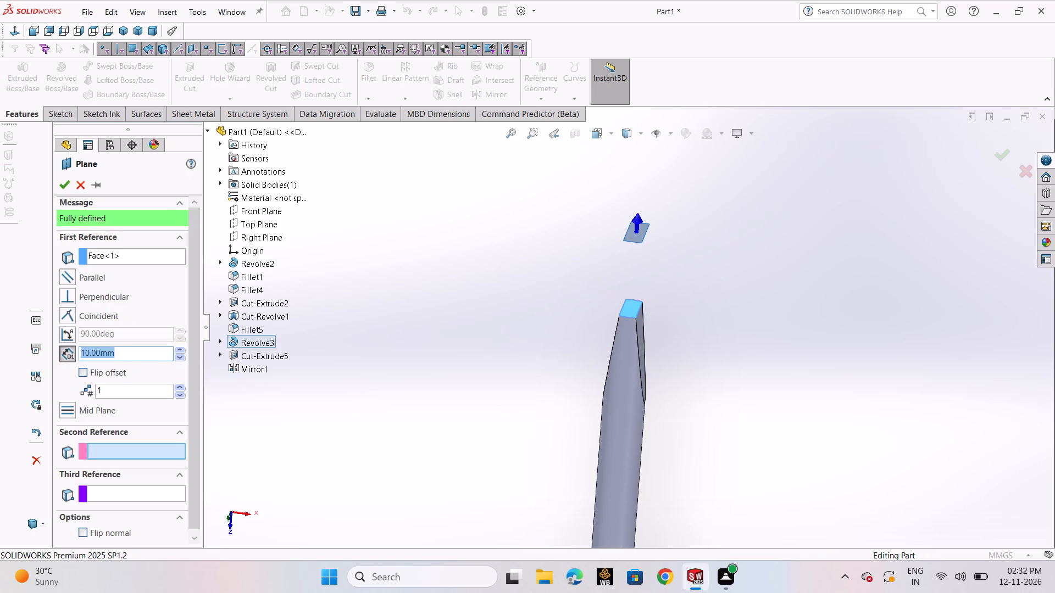
{"action": "left_click", "coordinate": [98, 372]}
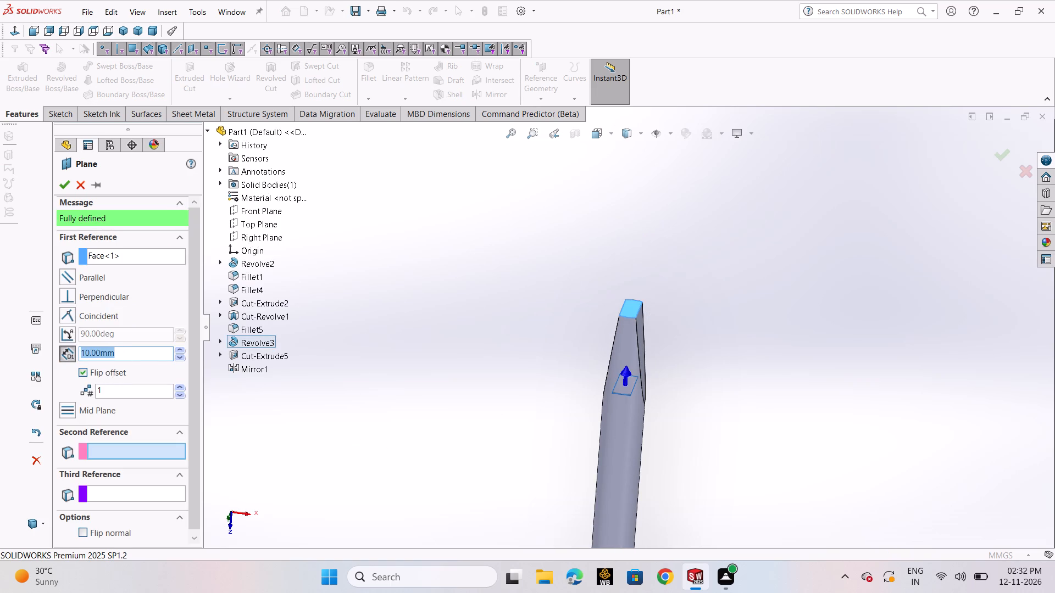
{"action": "type", "text": "12"}
{"action": "key", "text": "Return"}
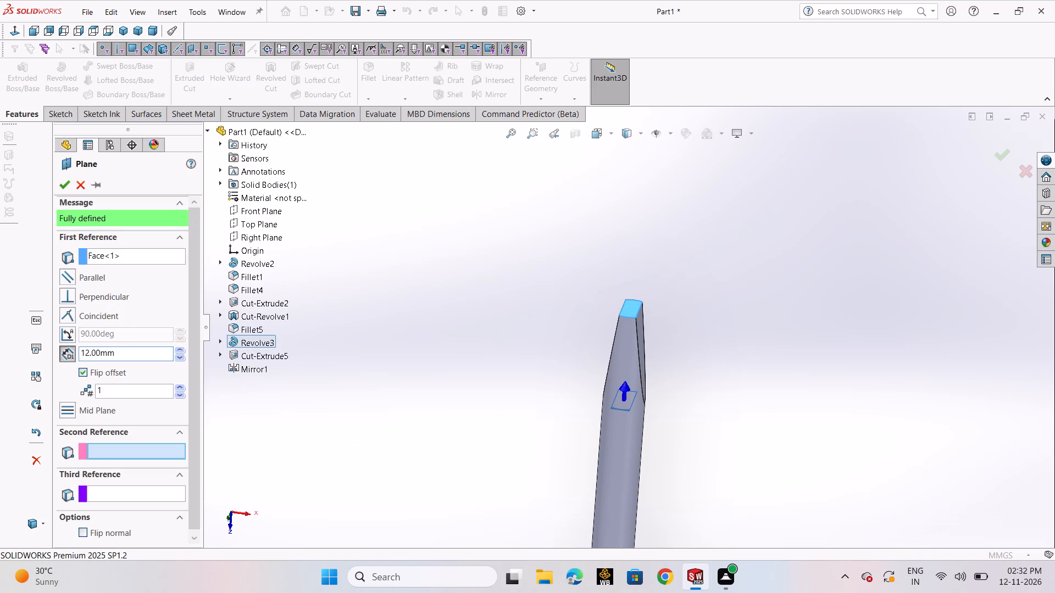
{"action": "left_click", "coordinate": [62, 190]}
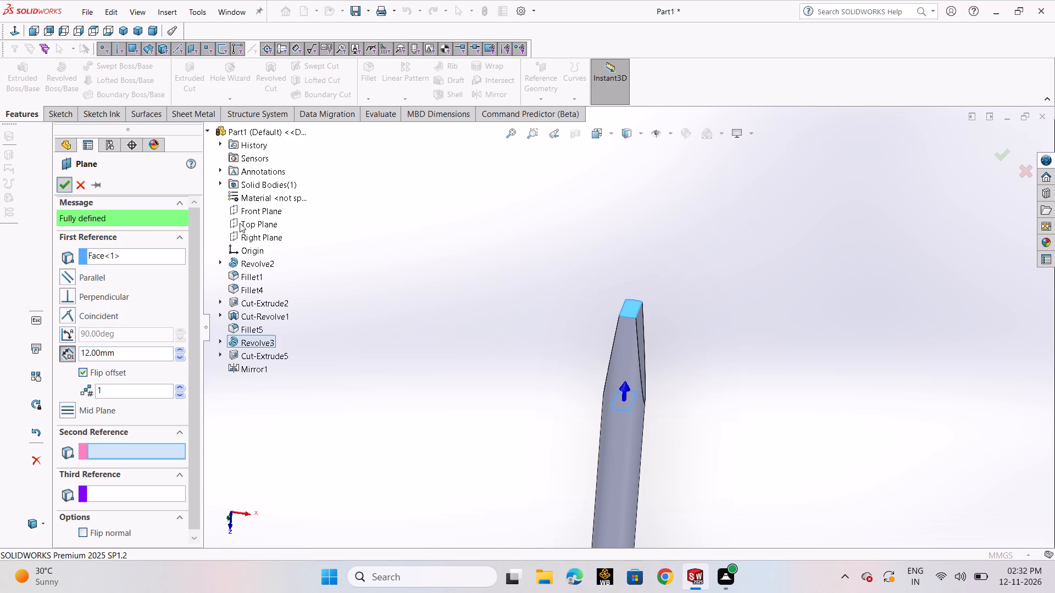
{"action": "left_click", "coordinate": [387, 225]}
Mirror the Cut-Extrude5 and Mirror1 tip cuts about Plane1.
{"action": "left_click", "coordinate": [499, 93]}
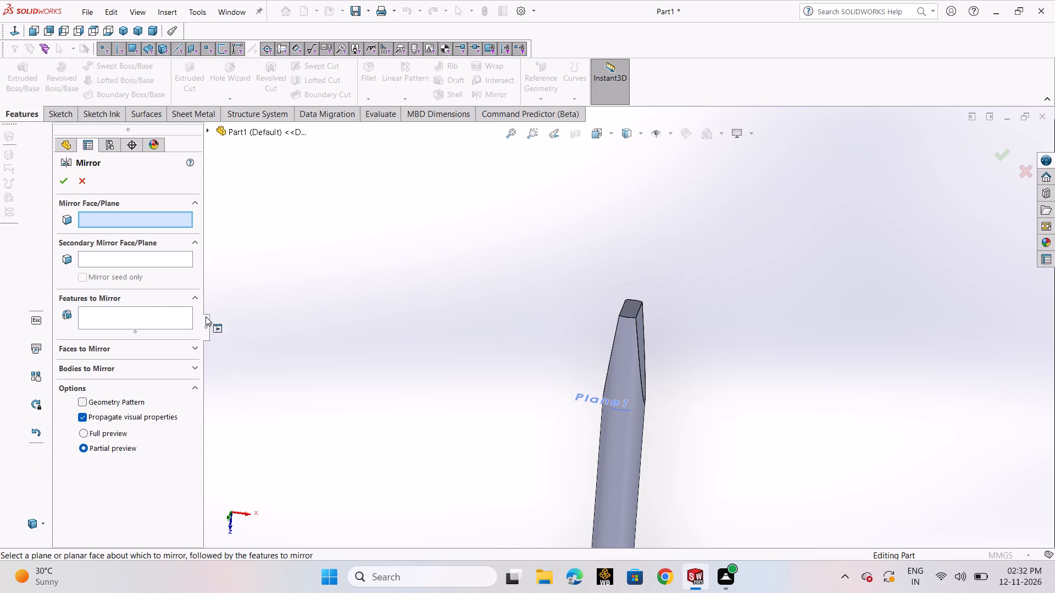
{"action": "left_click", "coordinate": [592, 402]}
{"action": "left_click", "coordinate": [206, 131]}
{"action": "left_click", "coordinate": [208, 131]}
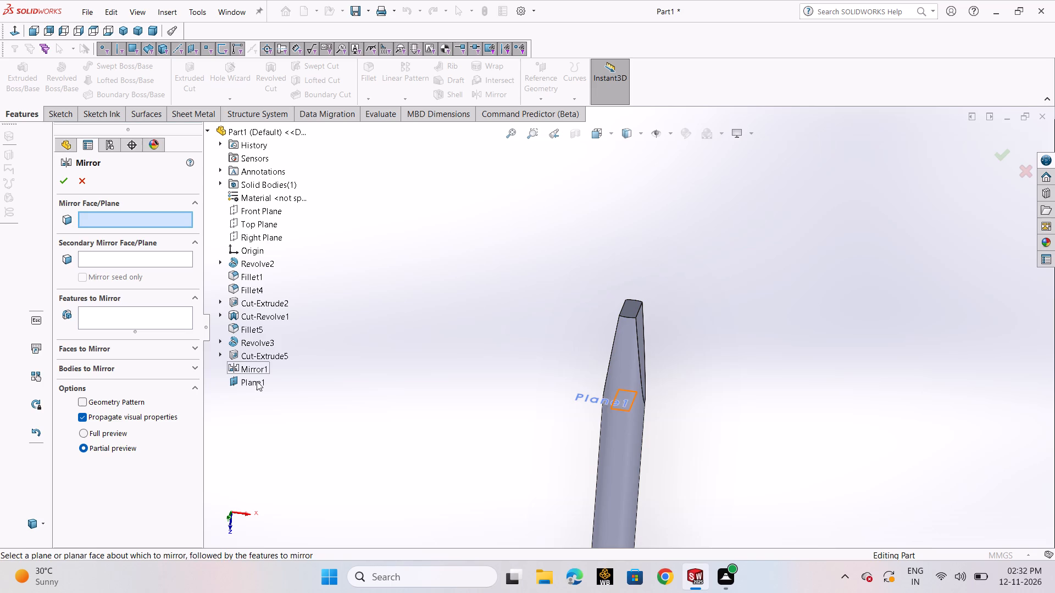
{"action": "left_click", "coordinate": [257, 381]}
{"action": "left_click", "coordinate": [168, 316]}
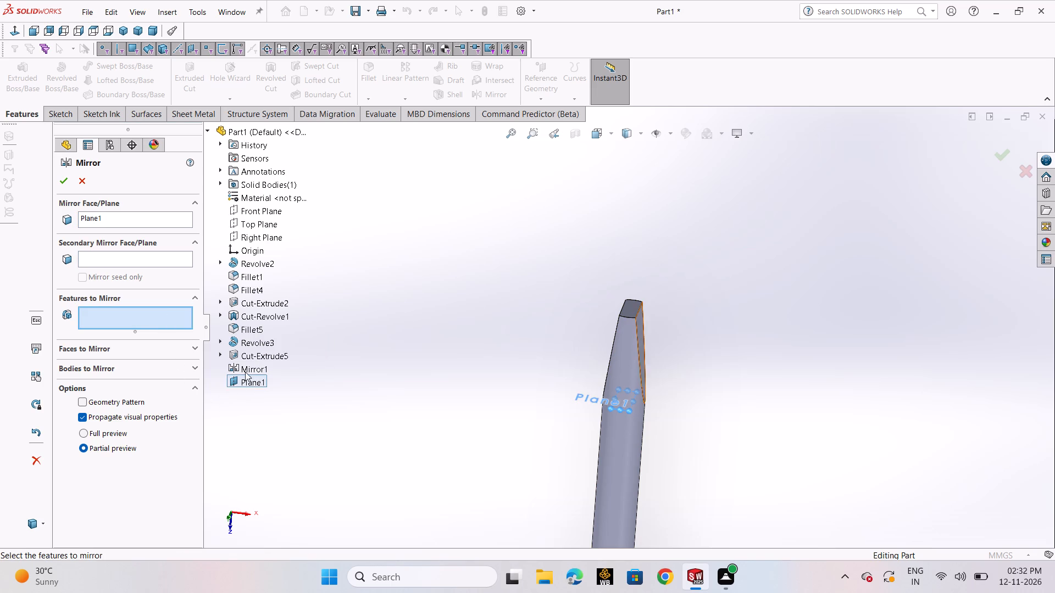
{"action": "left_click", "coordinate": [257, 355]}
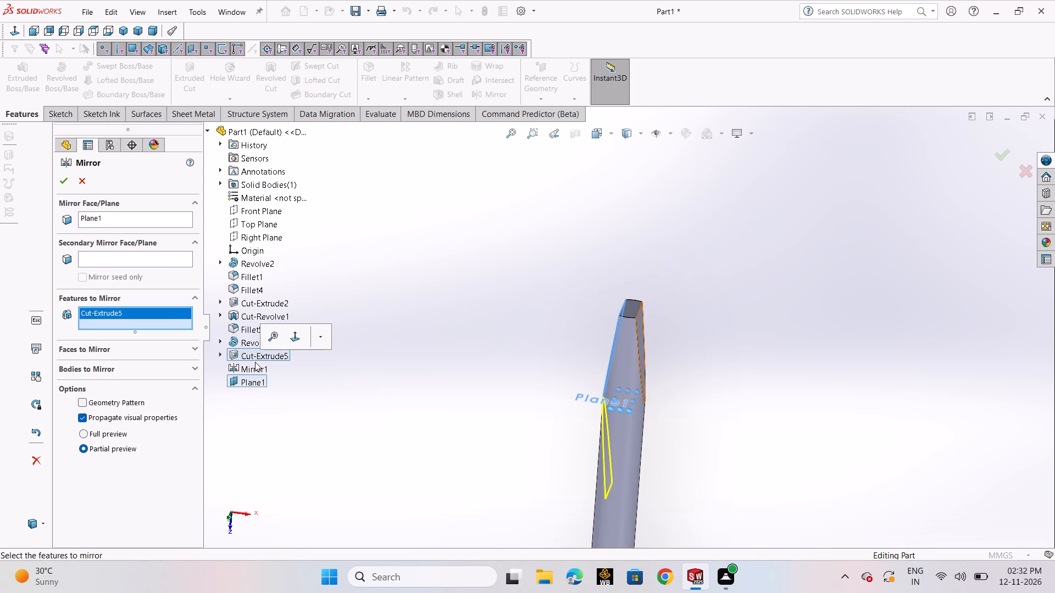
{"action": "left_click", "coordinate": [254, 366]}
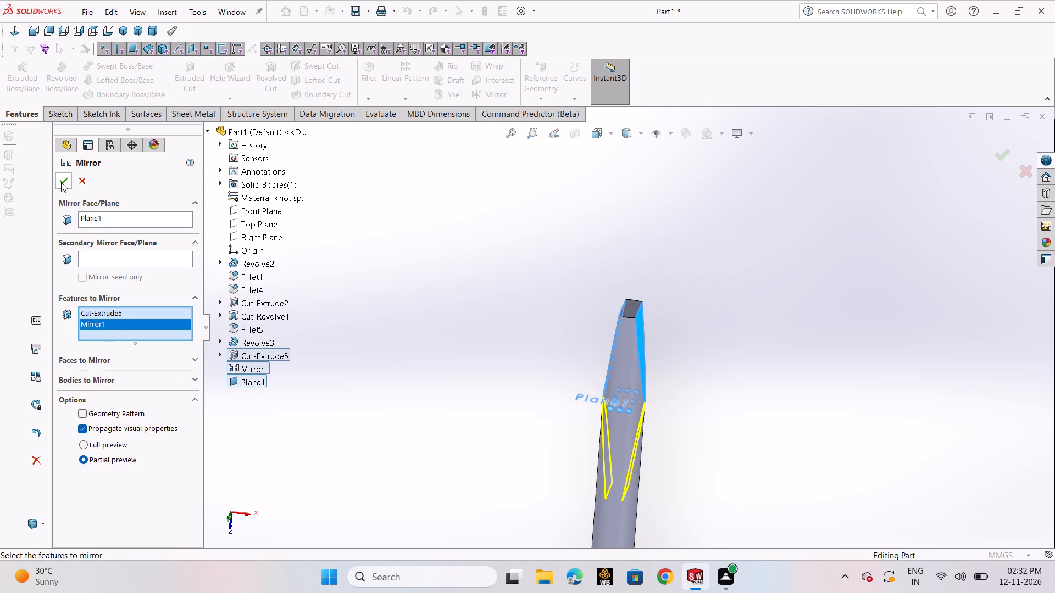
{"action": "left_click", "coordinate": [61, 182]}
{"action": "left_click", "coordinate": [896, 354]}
Examine the mirrored cuts on the shaft below the tip from several angles.
{"action": "scroll", "coordinate": [745, 362], "scroll_direction": "up", "scroll_amount": 4}
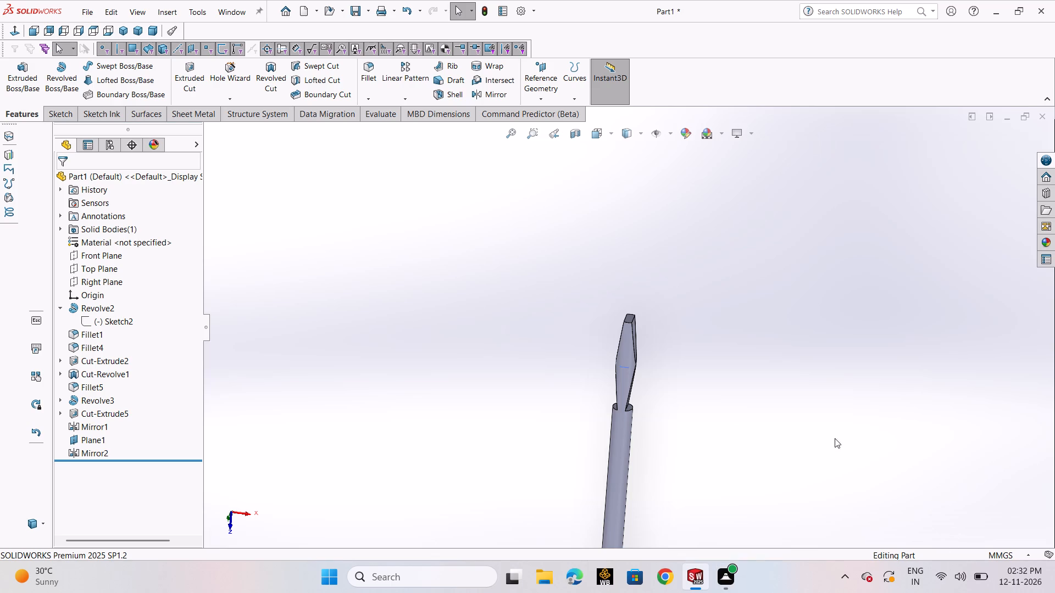
{"action": "middle_click_drag", "start_coordinate": [815, 431], "coordinate": [717, 421]}
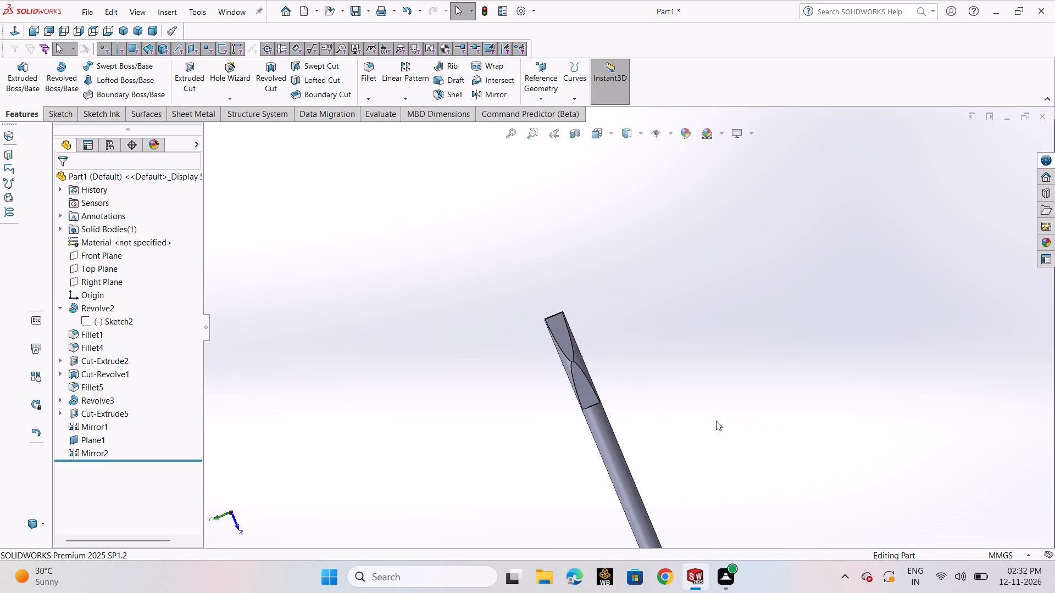
{"action": "scroll", "coordinate": [587, 383], "scroll_direction": "down", "scroll_amount": 6}
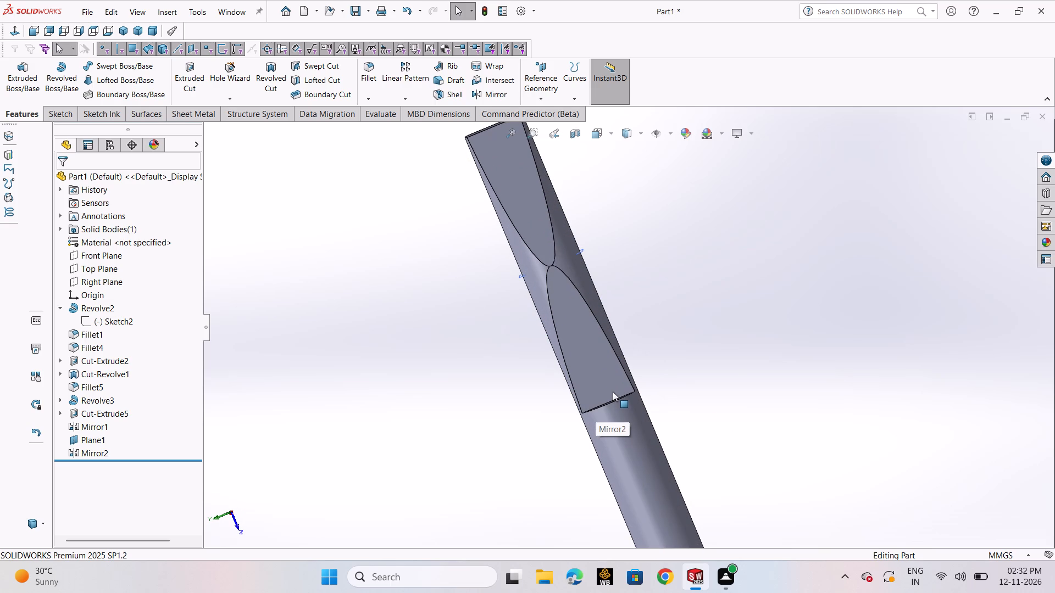
{"action": "scroll", "coordinate": [602, 395], "scroll_direction": "down", "scroll_amount": 4}
{"action": "scroll", "coordinate": [630, 399], "scroll_direction": "up", "scroll_amount": 4}
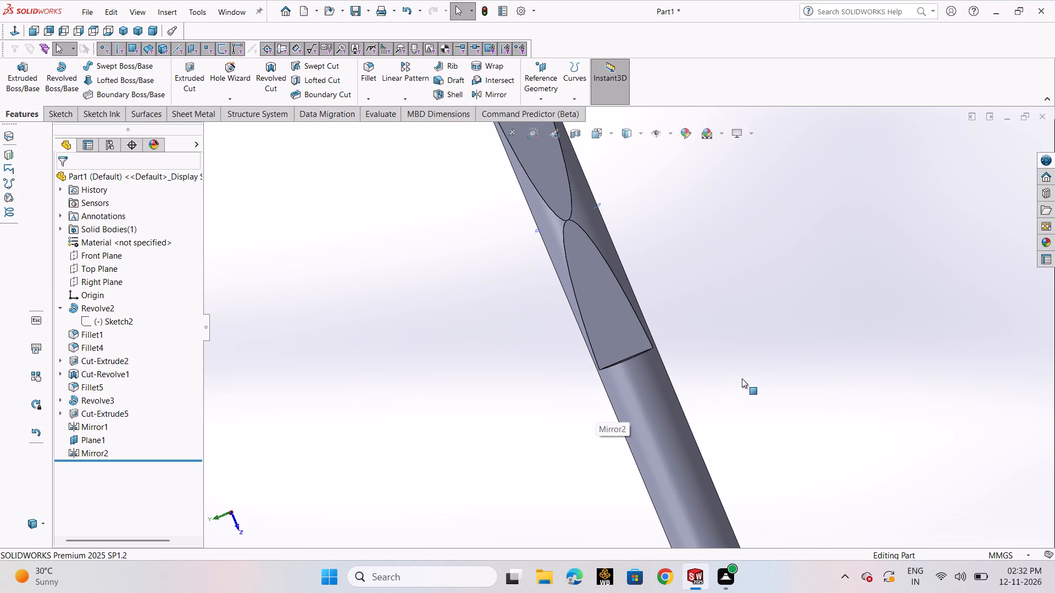
{"action": "middle_click_drag", "start_coordinate": [742, 378], "coordinate": [825, 362]}
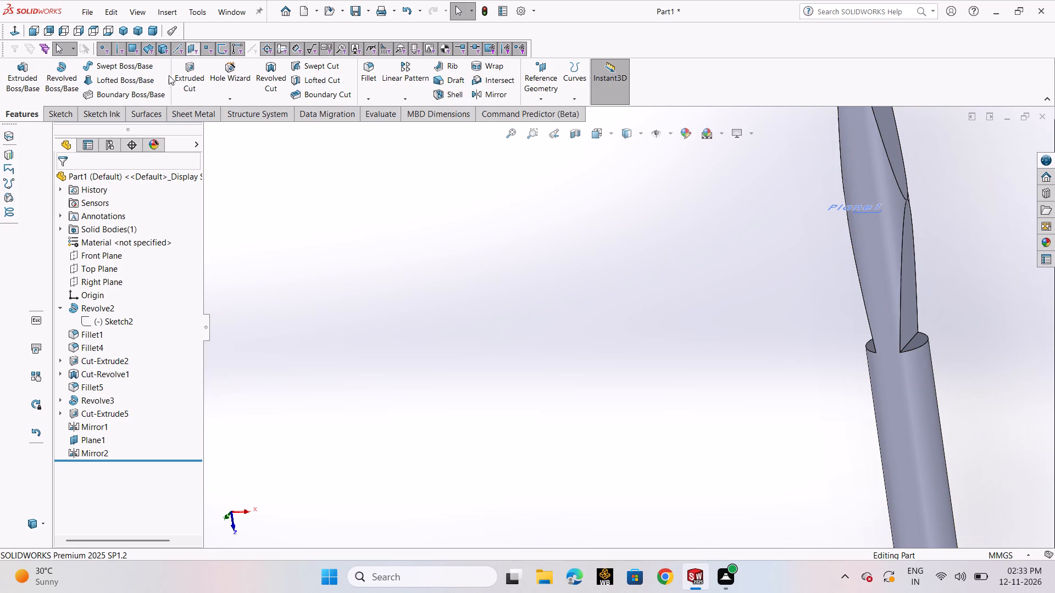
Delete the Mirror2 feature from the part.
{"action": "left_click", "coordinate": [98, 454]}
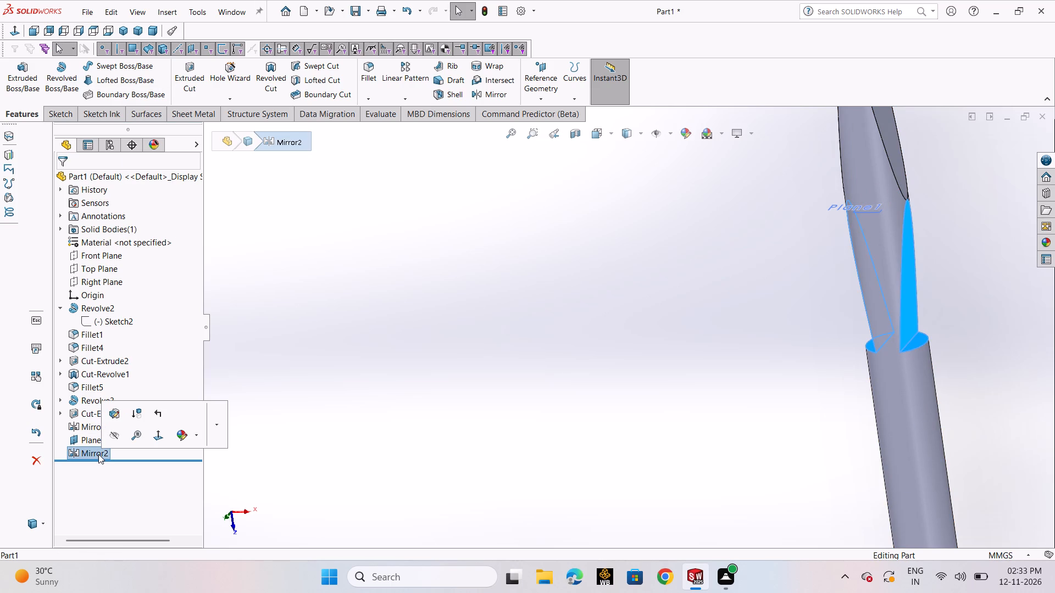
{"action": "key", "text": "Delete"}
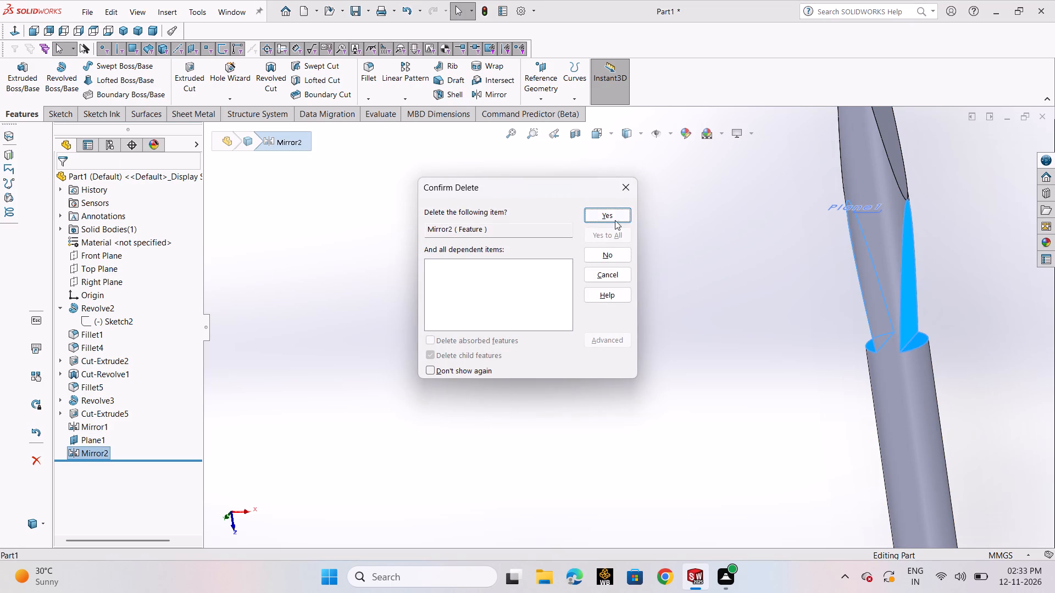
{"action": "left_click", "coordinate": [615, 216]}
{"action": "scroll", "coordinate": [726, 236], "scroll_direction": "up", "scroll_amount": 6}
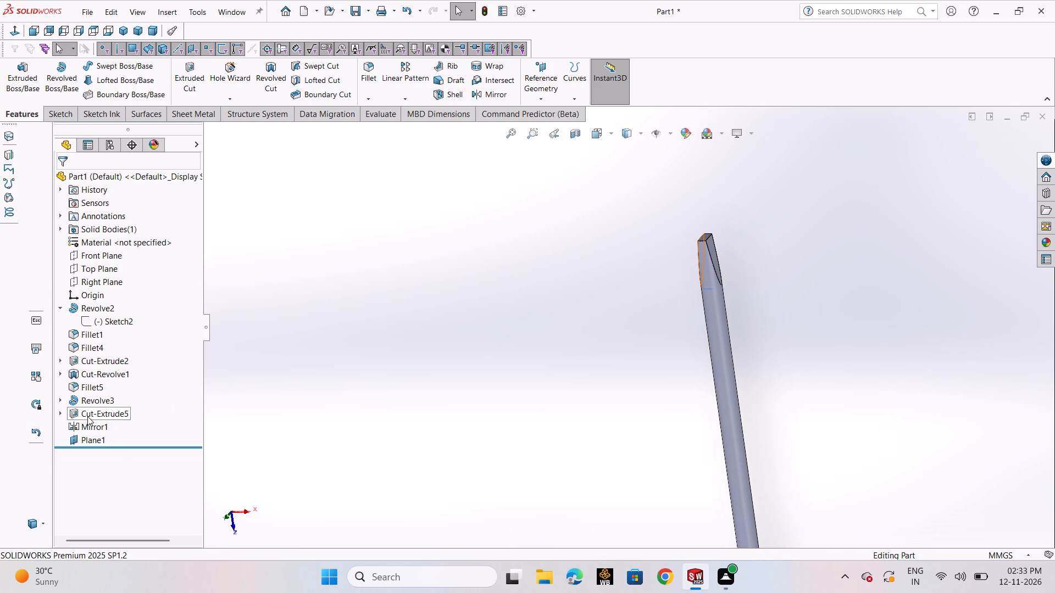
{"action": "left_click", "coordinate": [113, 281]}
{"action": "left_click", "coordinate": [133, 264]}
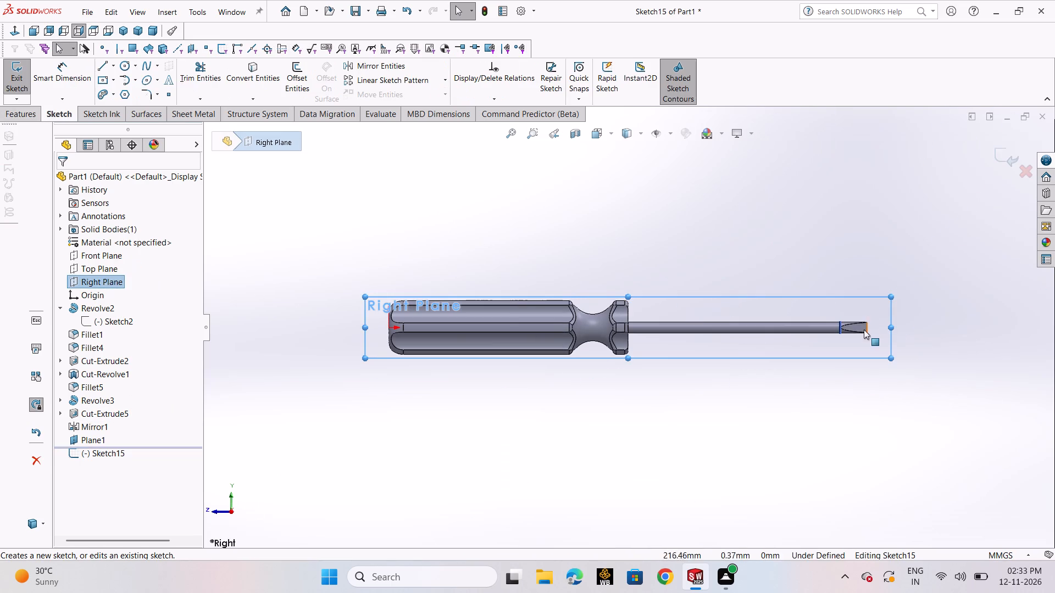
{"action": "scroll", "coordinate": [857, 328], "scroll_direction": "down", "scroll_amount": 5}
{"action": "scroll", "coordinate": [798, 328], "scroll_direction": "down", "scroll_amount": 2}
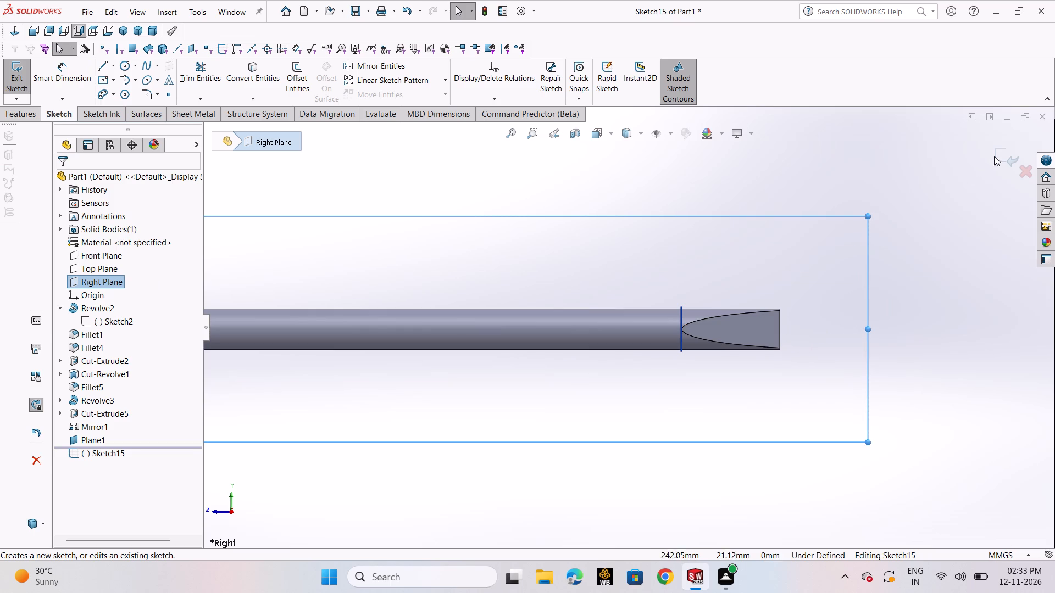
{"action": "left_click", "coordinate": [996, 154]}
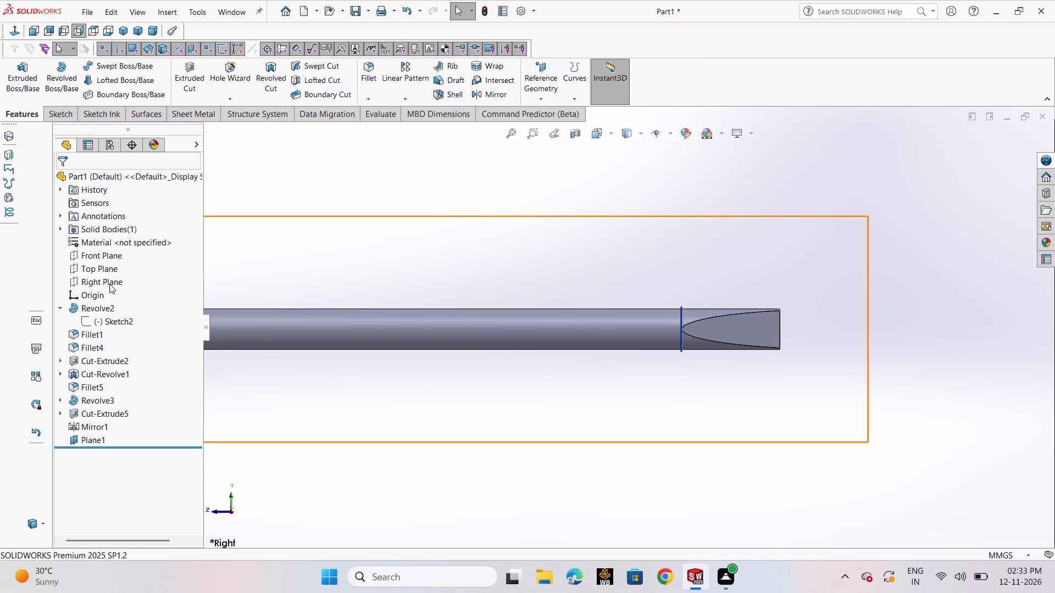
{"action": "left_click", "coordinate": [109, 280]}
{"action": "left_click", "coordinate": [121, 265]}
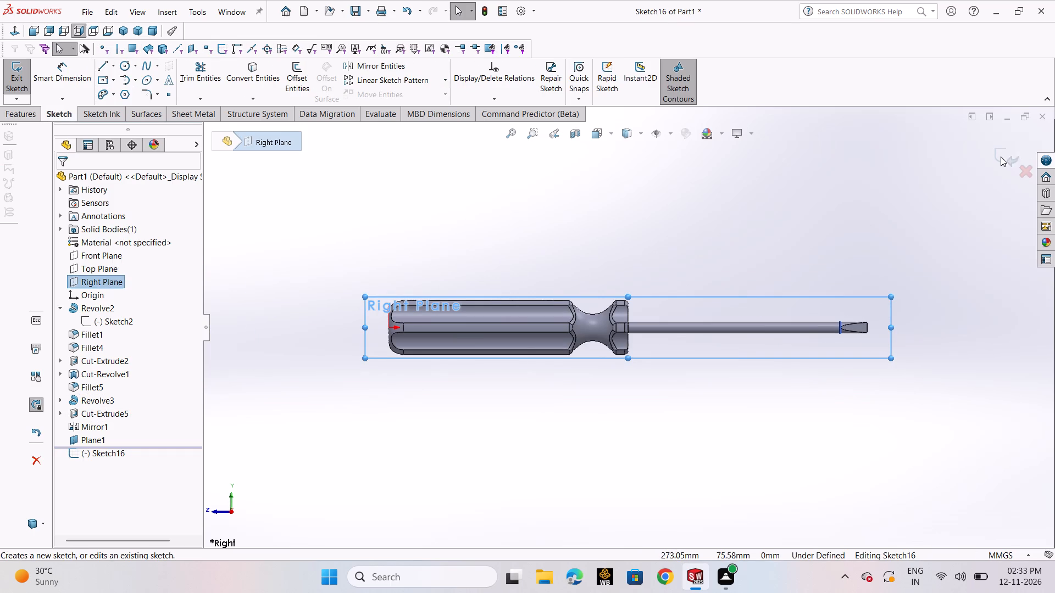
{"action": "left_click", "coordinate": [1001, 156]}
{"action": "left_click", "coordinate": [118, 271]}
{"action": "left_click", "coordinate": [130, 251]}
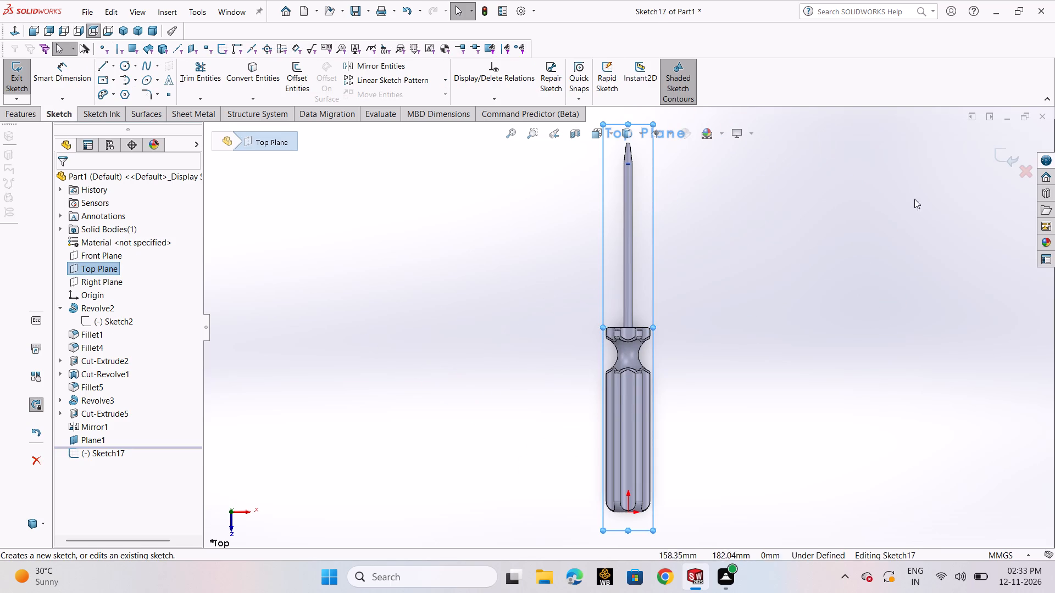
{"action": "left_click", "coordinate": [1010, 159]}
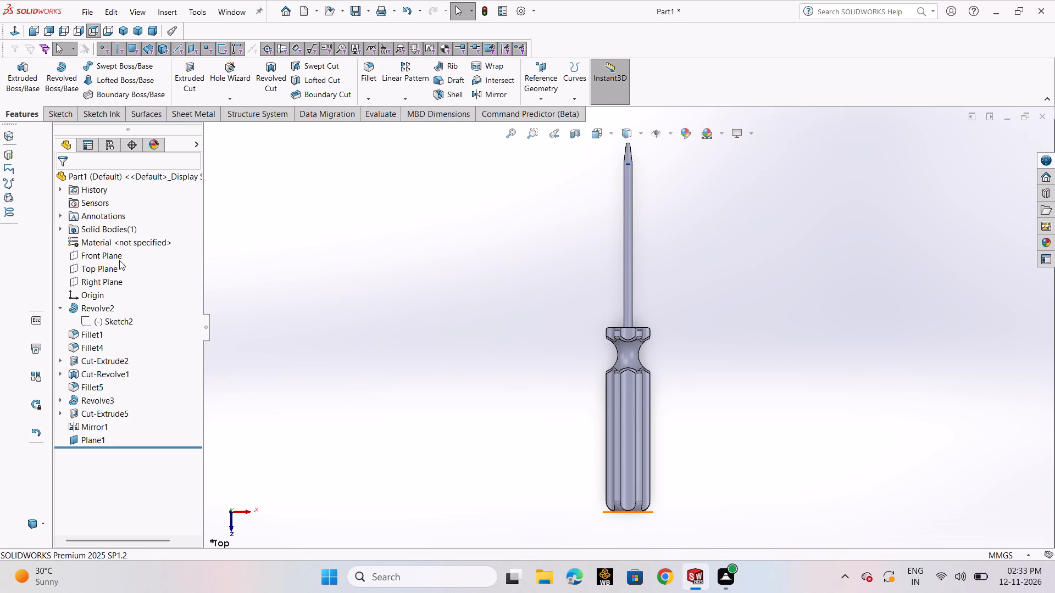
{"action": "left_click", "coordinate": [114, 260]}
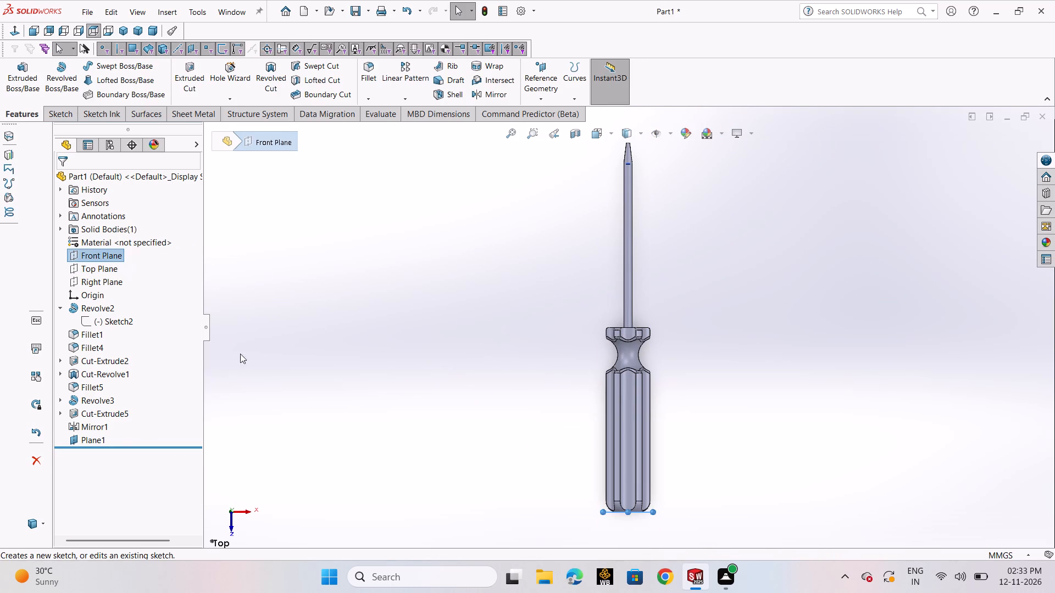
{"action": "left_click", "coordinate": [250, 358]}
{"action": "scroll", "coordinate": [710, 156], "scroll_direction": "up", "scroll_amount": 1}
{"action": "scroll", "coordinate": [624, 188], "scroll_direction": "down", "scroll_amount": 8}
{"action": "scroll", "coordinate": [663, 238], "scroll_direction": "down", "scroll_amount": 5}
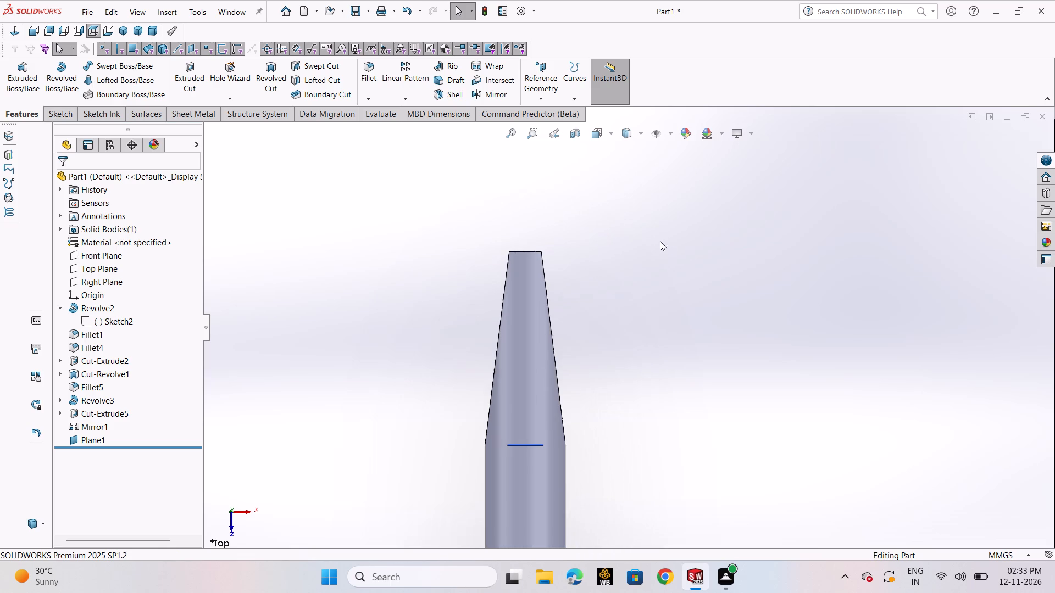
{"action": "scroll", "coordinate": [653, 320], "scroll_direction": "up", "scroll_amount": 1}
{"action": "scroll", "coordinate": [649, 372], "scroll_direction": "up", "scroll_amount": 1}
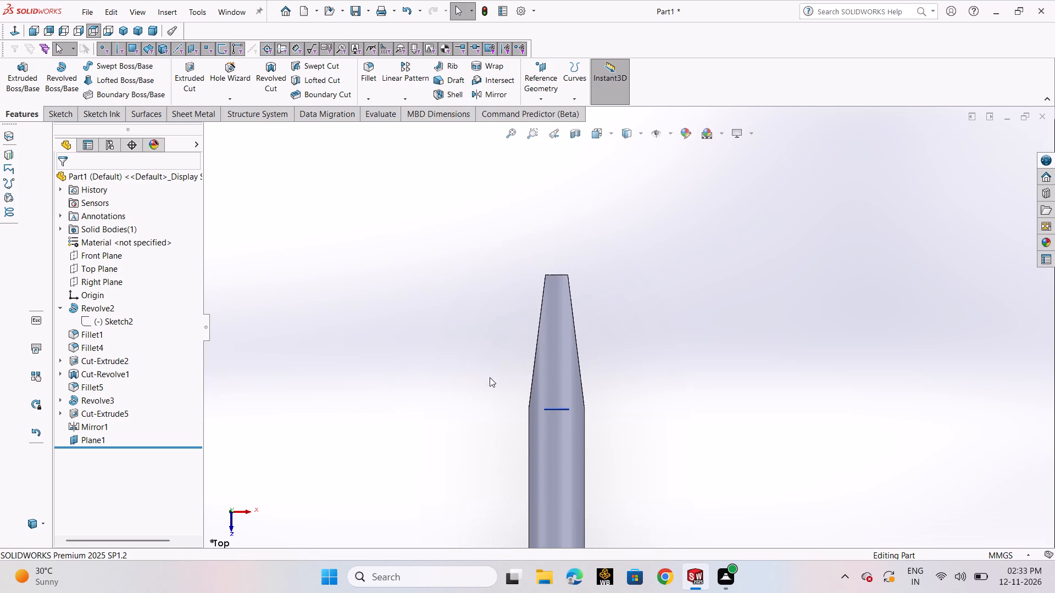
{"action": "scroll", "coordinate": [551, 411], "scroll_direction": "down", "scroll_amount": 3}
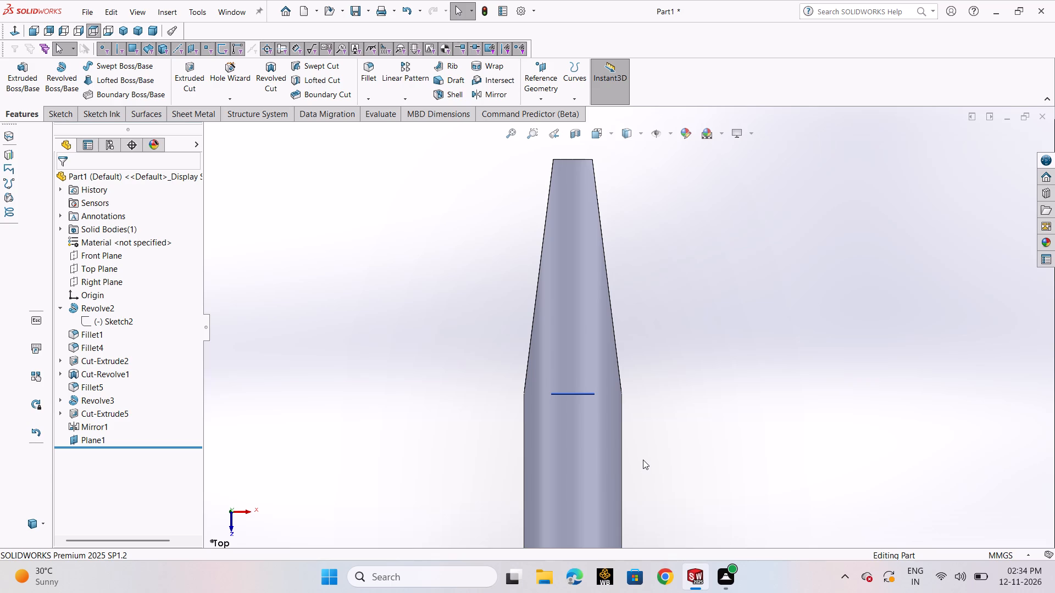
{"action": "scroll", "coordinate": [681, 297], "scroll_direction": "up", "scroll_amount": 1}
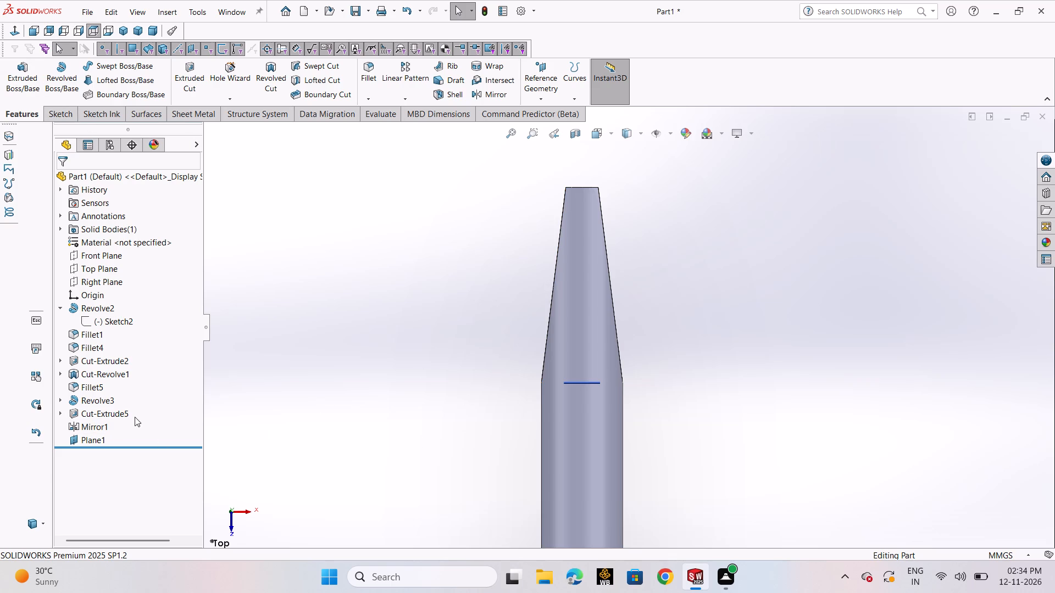
Sketch on the Top Plane a line about 11.2 mm long along the shaft's -X side edge, from the taper's base towards the handle.
{"action": "left_click", "coordinate": [72, 109]}
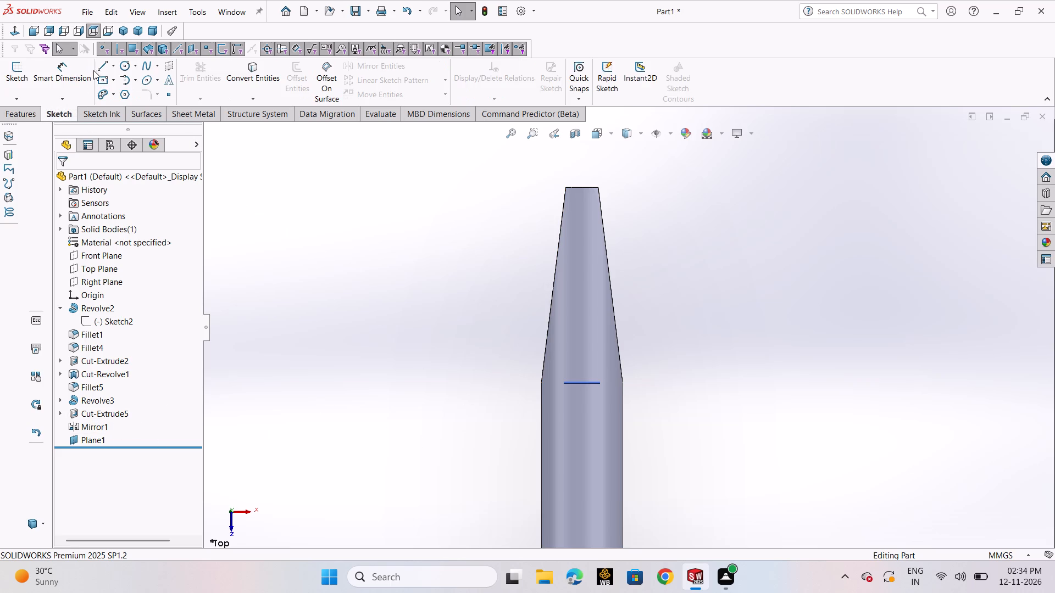
{"action": "left_click", "coordinate": [101, 65]}
{"action": "left_click", "coordinate": [114, 79]}
{"action": "scroll", "coordinate": [563, 377], "scroll_direction": "up", "scroll_amount": 2}
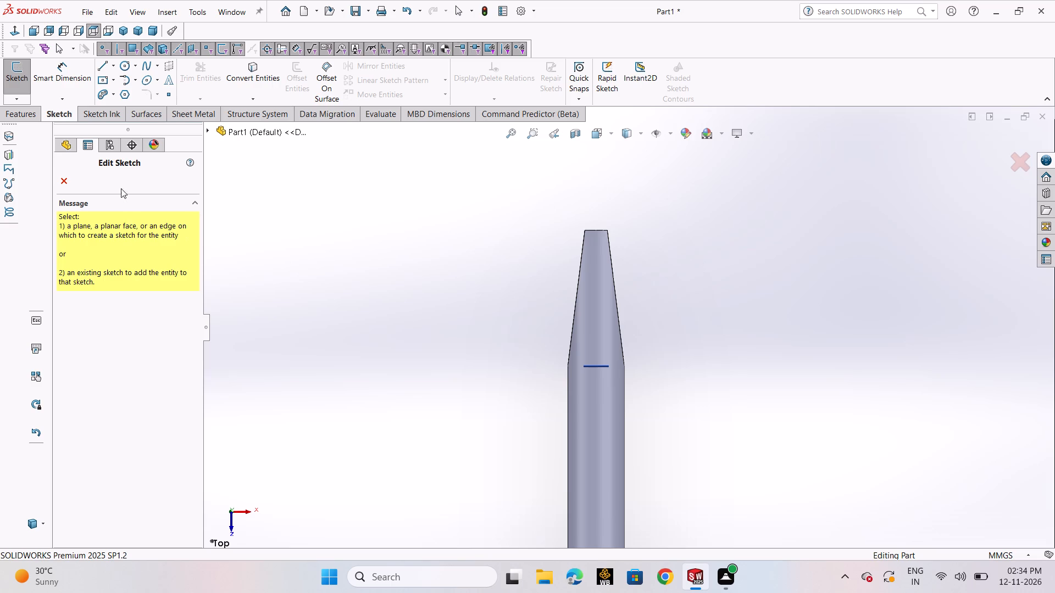
{"action": "left_click", "coordinate": [207, 131]}
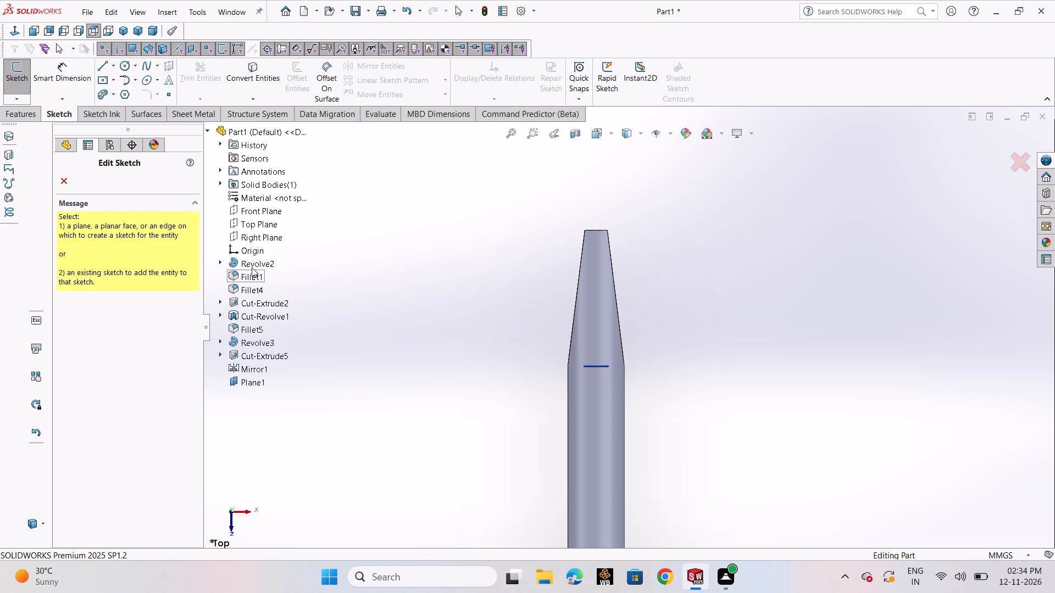
{"action": "left_click", "coordinate": [259, 223]}
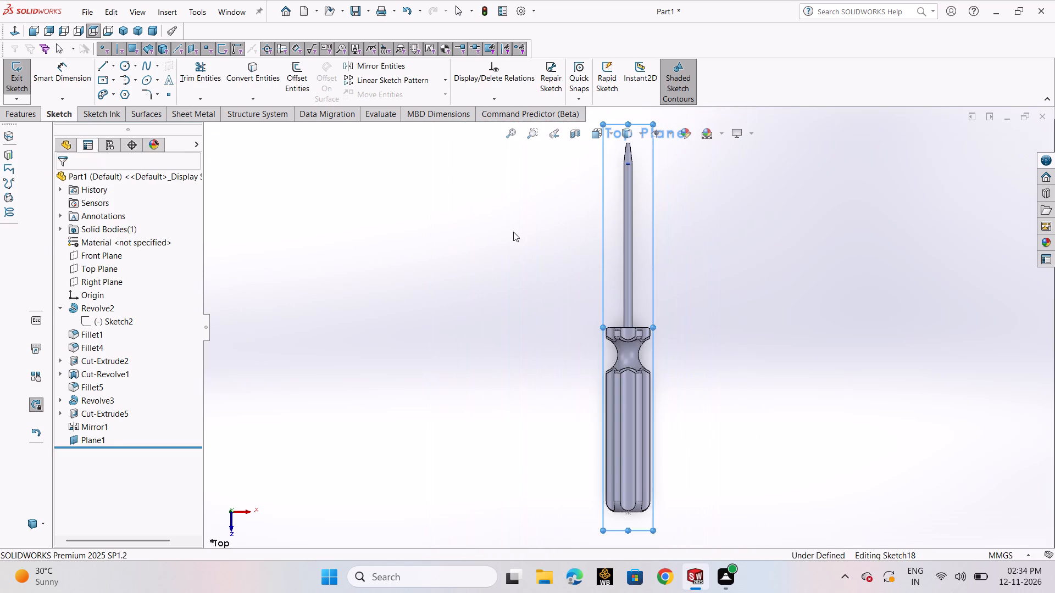
{"action": "scroll", "coordinate": [616, 165], "scroll_direction": "down", "scroll_amount": 8}
{"action": "scroll", "coordinate": [636, 234], "scroll_direction": "down", "scroll_amount": 3}
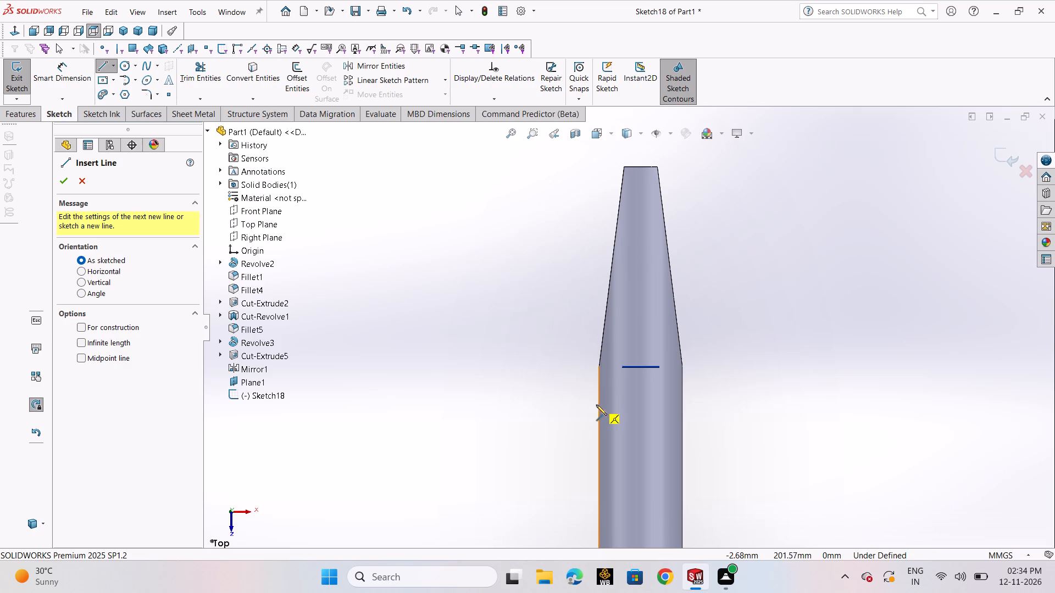
{"action": "left_click", "coordinate": [599, 366]}
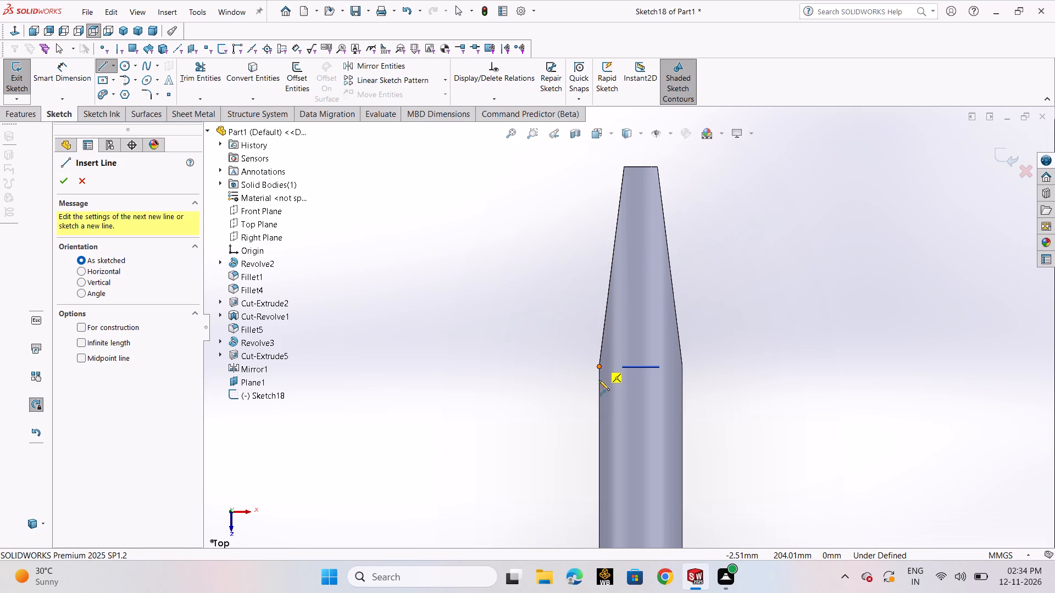
{"action": "scroll", "coordinate": [604, 494], "scroll_direction": "up", "scroll_amount": 2}
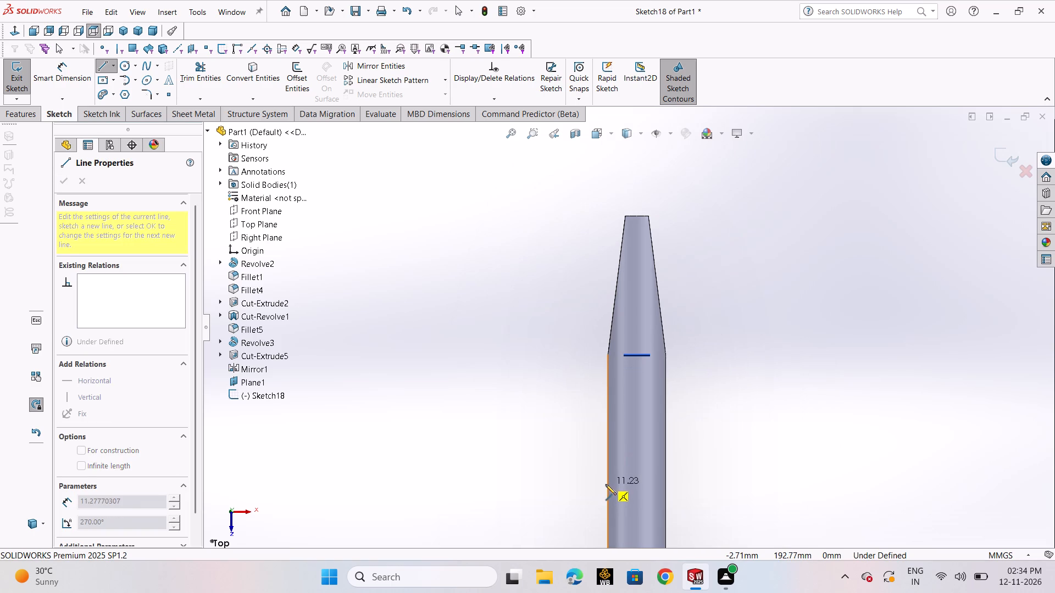
{"action": "left_click", "coordinate": [606, 484]}
{"action": "right_click", "coordinate": [608, 479]}
{"action": "left_click", "coordinate": [648, 458]}
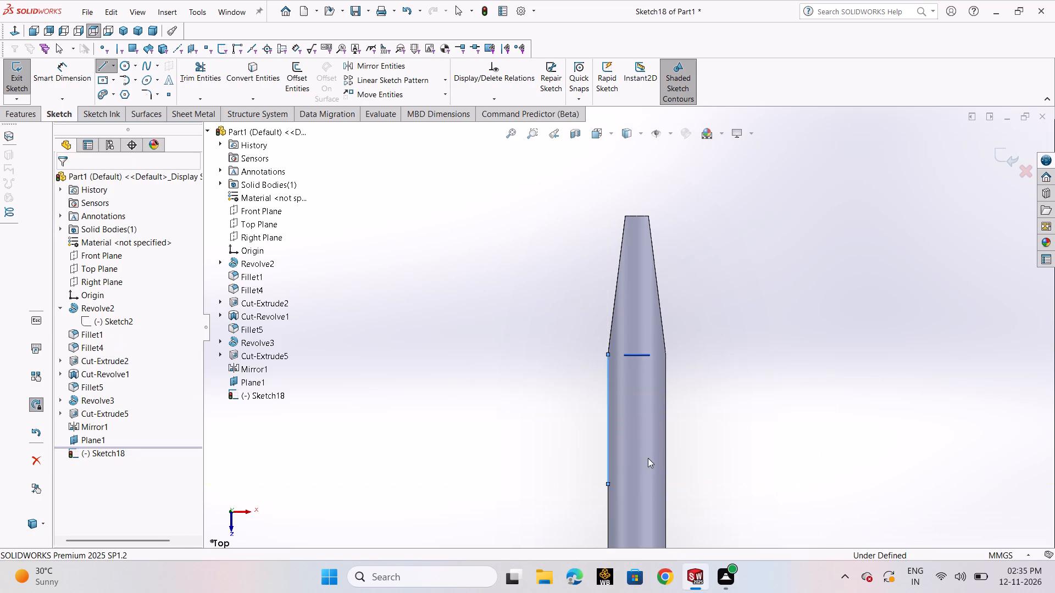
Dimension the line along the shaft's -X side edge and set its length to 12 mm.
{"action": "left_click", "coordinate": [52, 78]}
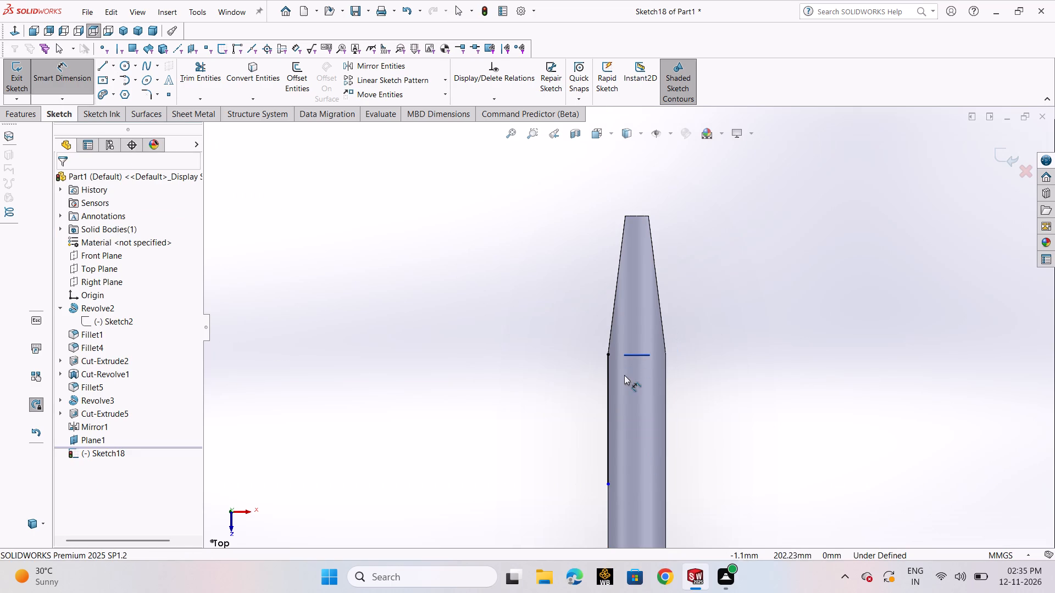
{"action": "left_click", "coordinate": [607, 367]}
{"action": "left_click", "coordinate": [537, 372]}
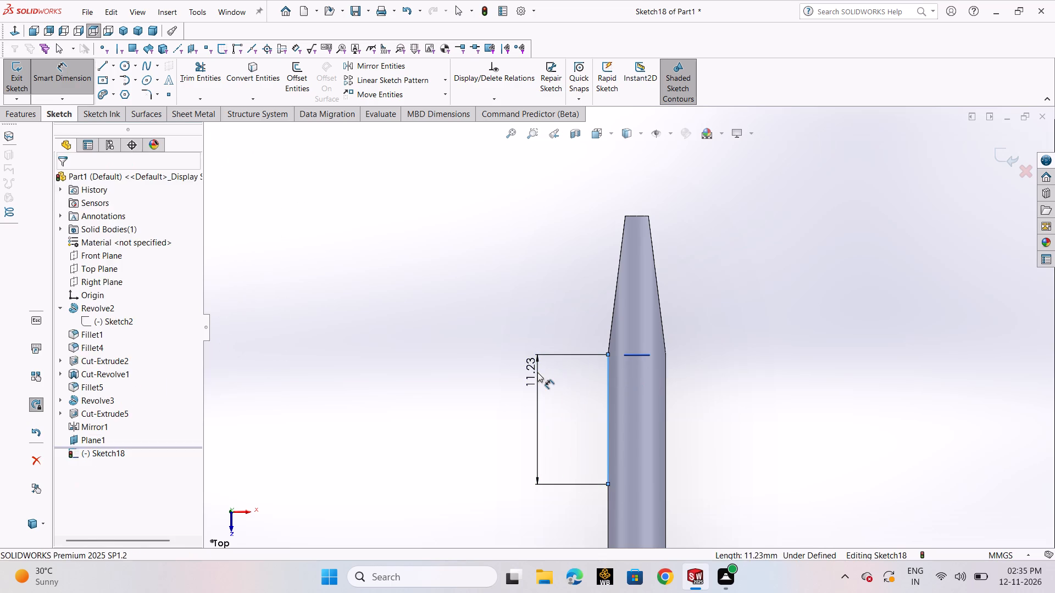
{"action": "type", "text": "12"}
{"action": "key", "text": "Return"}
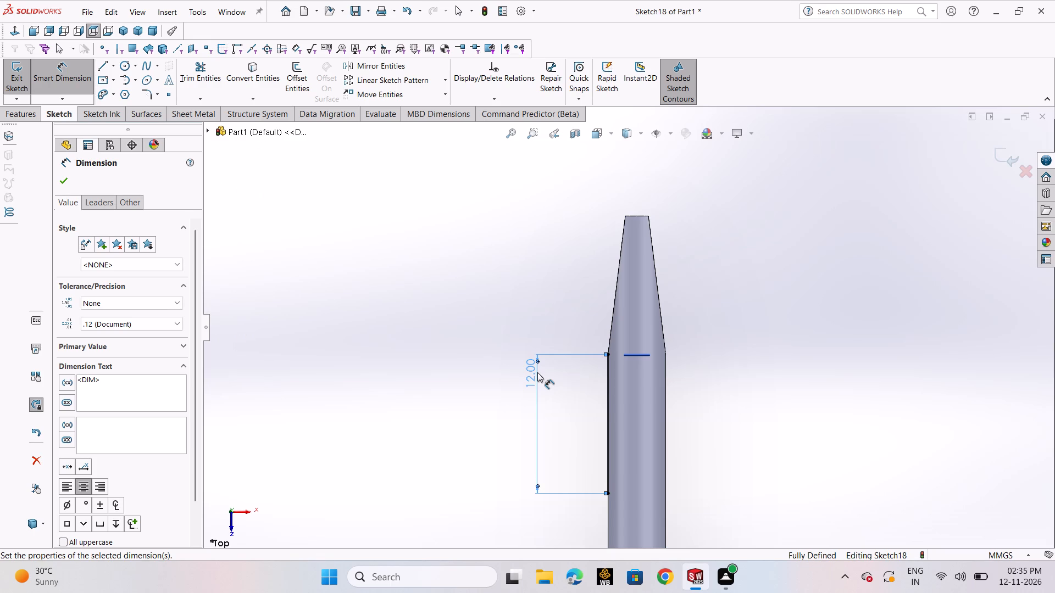
Undo the side-edge line sketch, Plane1, and the tip cut with its mirrors, back to the point where Sketch14 is the last item.
{"action": "key", "text": "ctrl+z"}
{"action": "key", "text": "ctrl+z"}
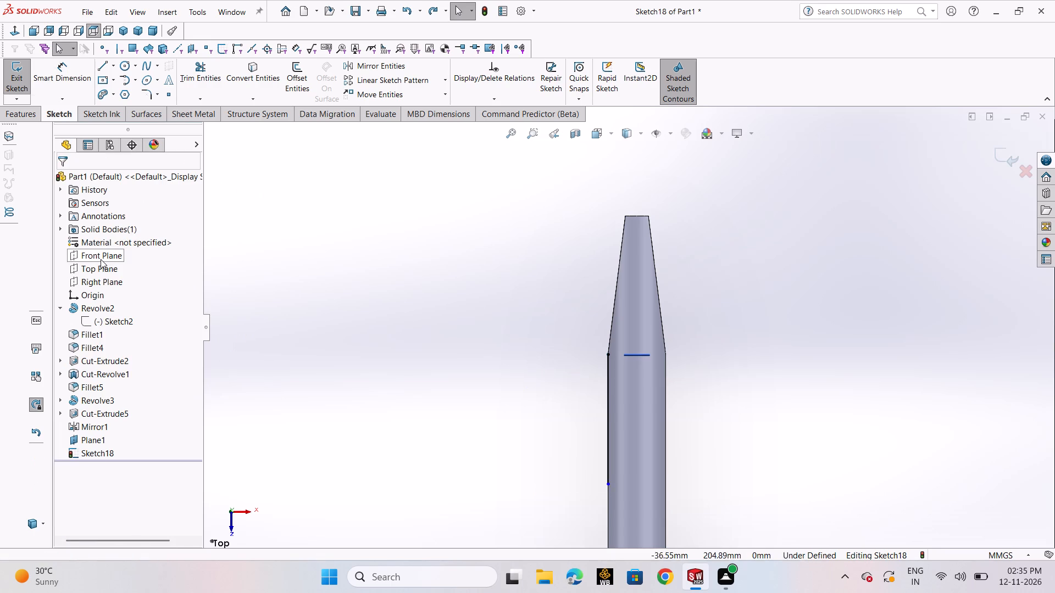
{"action": "key", "text": "ctrl+z"}
{"action": "key", "text": "ctrl+z"}
{"action": "key", "text": "ctrl+z"}
{"action": "key", "text": "ctrl+z"}
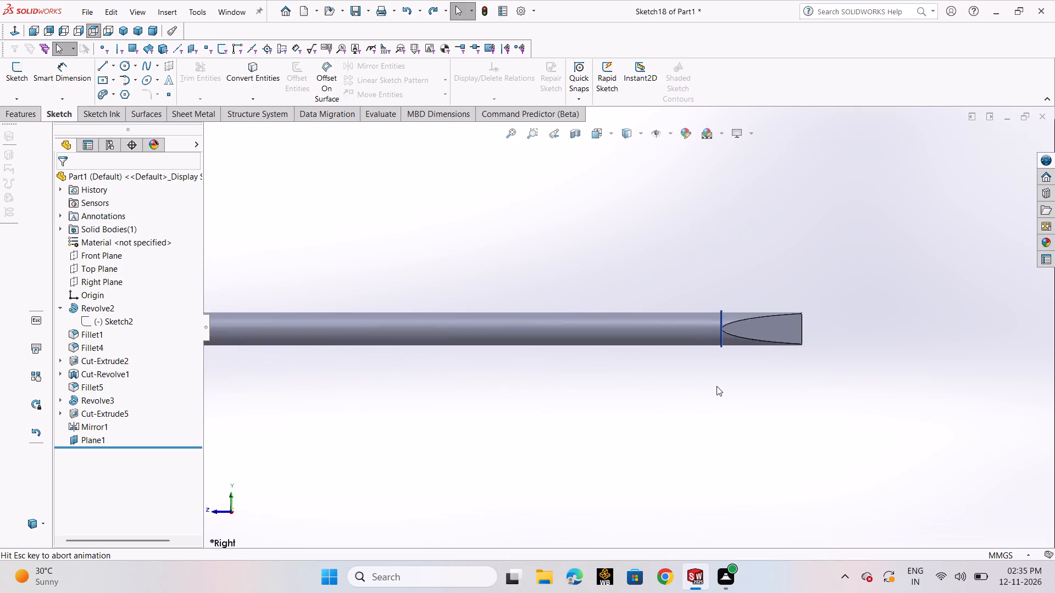
{"action": "key", "text": "ctrl+z"}
{"action": "key", "text": "ctrl+z"}
{"action": "key", "text": "ctrl+z"}
{"action": "key", "text": "ctrl+z"}
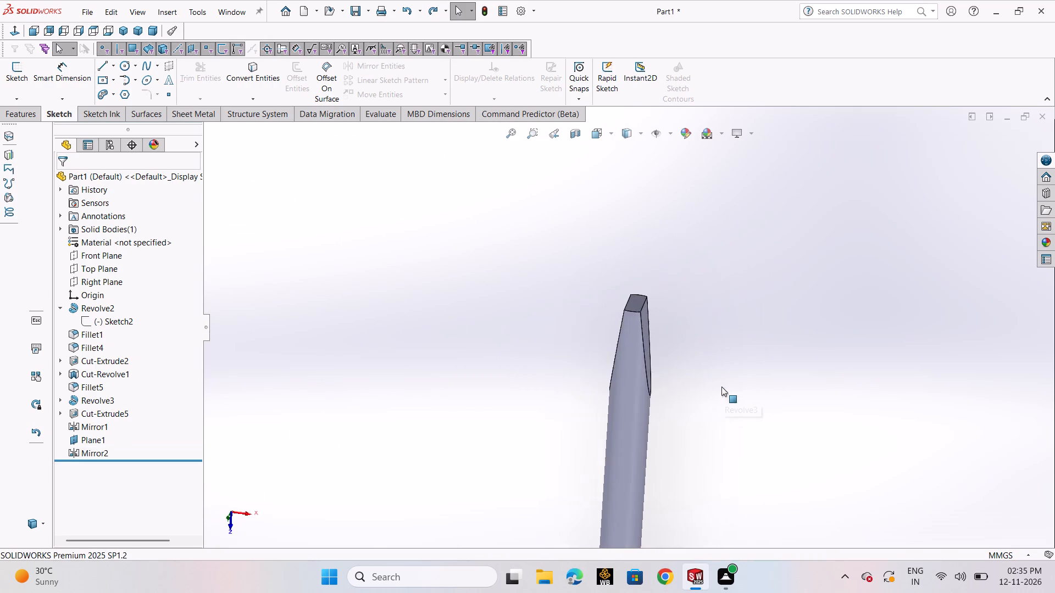
{"action": "key", "text": "ctrl+z"}
{"action": "key", "text": "ctrl+z"}
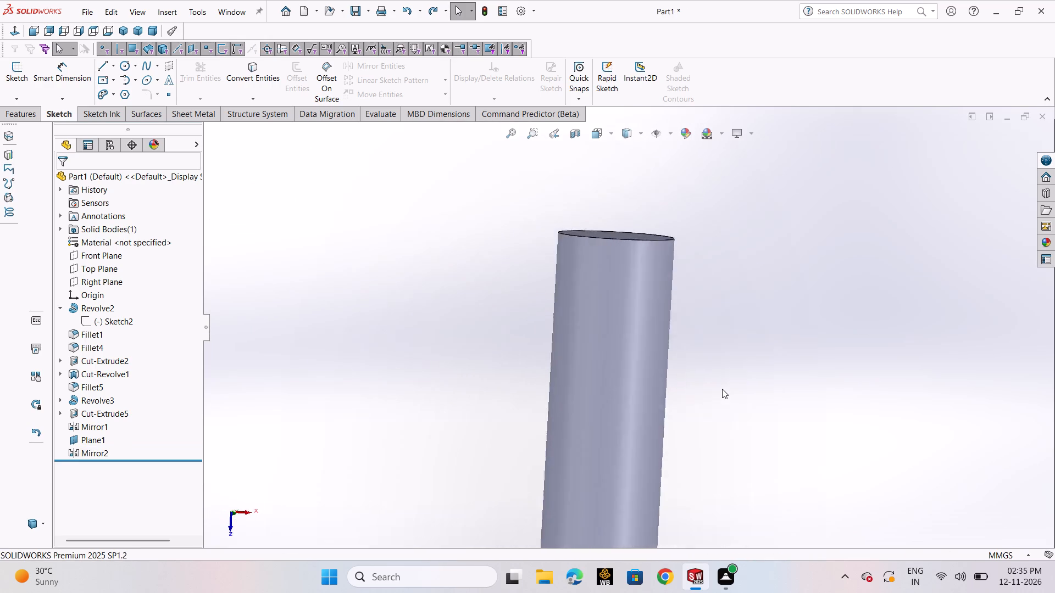
{"action": "scroll", "coordinate": [752, 348], "scroll_direction": "up", "scroll_amount": 3}
{"action": "scroll", "coordinate": [729, 408], "scroll_direction": "up", "scroll_amount": 2}
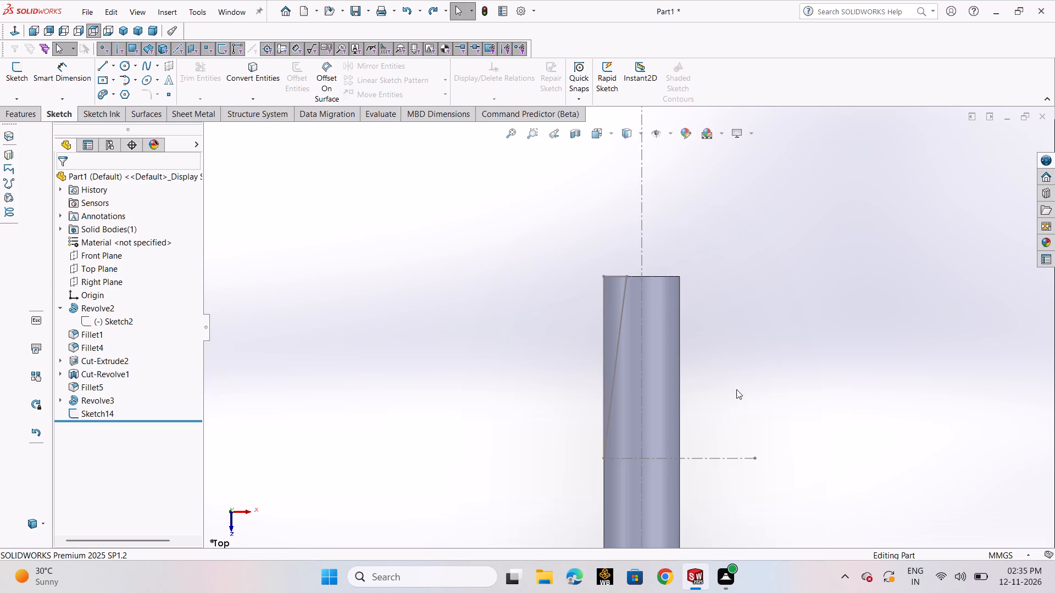
{"action": "scroll", "coordinate": [735, 385], "scroll_direction": "up", "scroll_amount": 2}
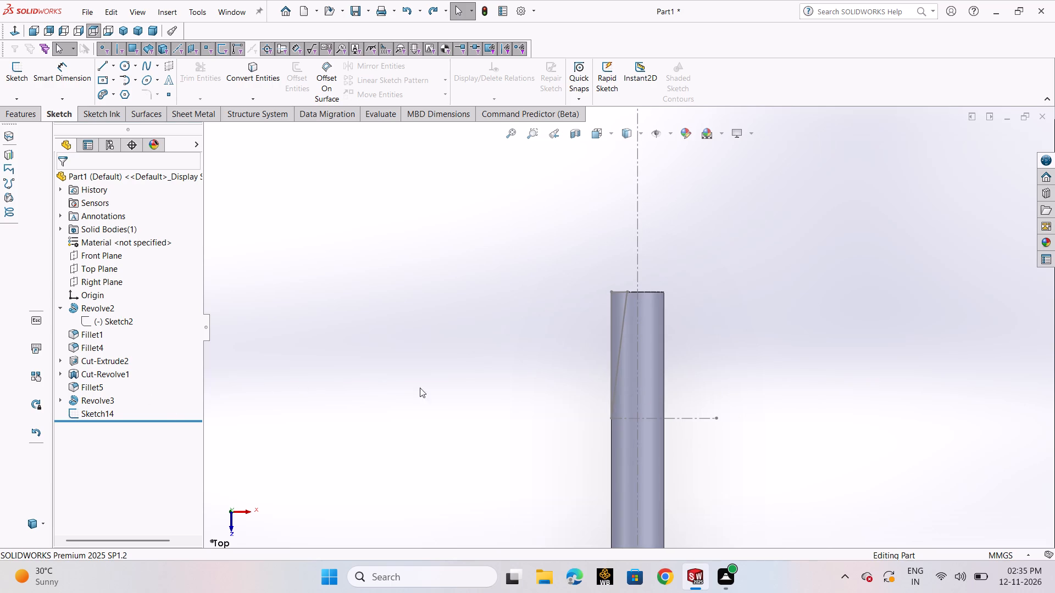
{"action": "middle_click_drag", "start_coordinate": [696, 372], "coordinate": [699, 401]}
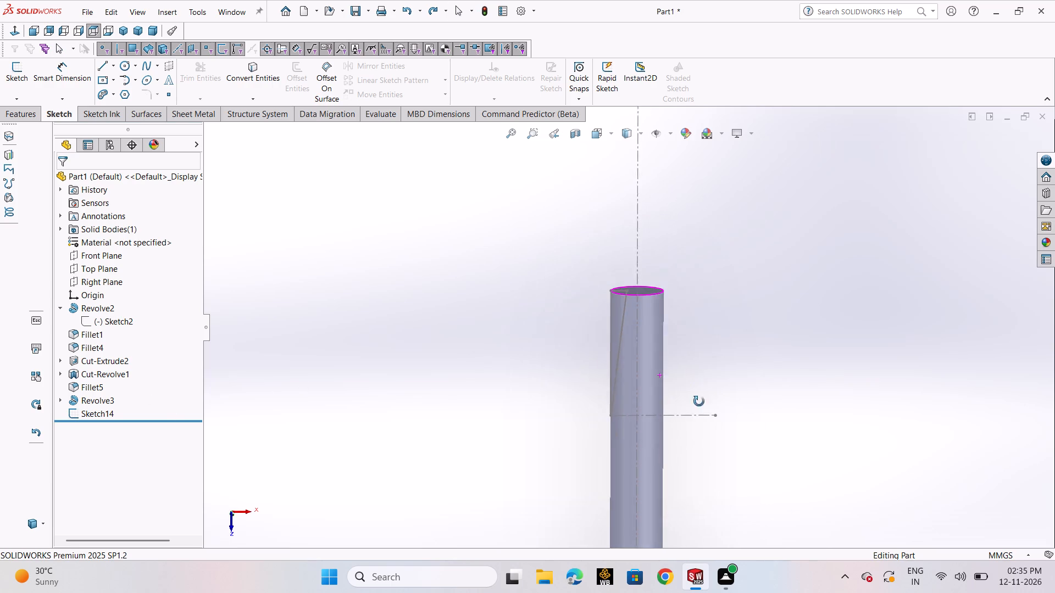
{"action": "middle_click_drag", "start_coordinate": [699, 401], "coordinate": [703, 421]}
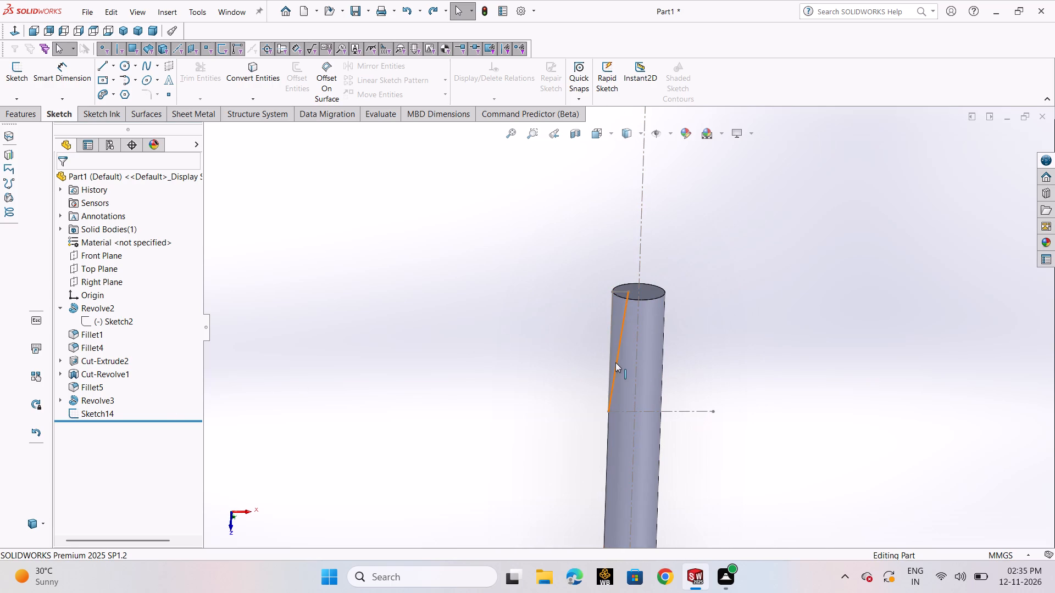
Undo the Sketch14 tip-profile edits back to the earlier profile dimensioned 30 mm, 12 mm and 1 mm.
{"action": "key", "text": "ctrl+z"}
{"action": "key", "text": "ctrl+z"}
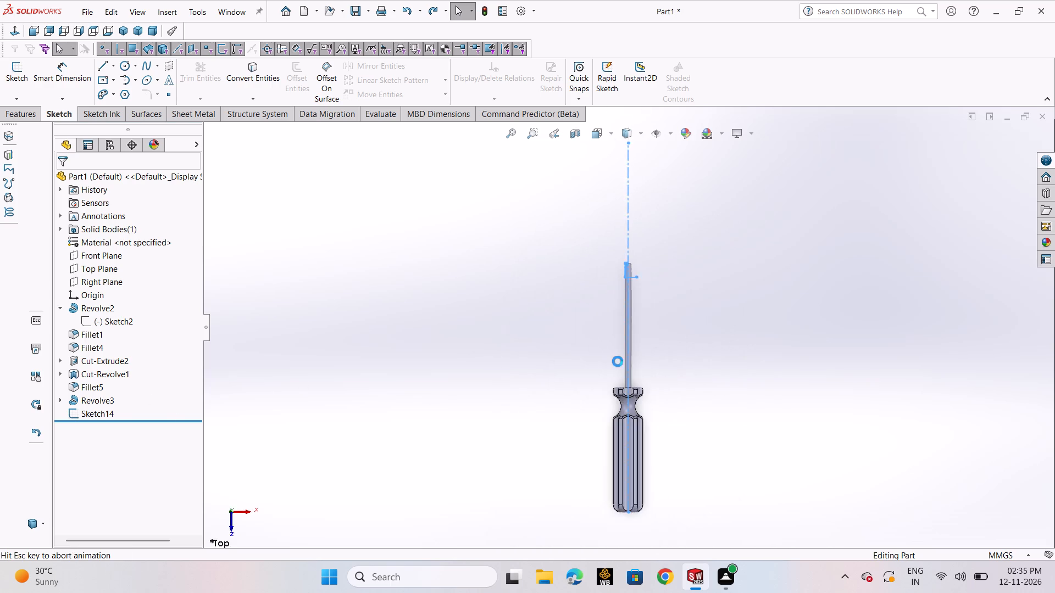
{"action": "key", "text": "ctrl+z"}
{"action": "key", "text": "ctrl+z"}
{"action": "key", "text": "ctrl+z"}
{"action": "key", "text": "ctrl+z"}
{"action": "key", "text": "ctrl+z"}
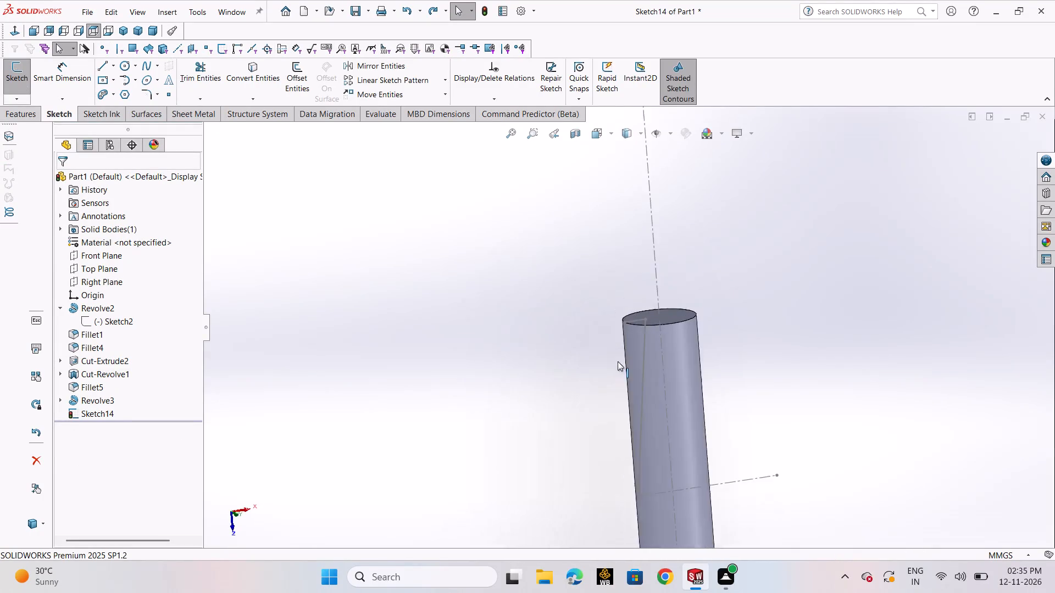
{"action": "key", "text": "ctrl+z"}
{"action": "key", "text": "ctrl+z"}
{"action": "key", "text": "ctrl+z"}
{"action": "key", "text": "ctrl+z"}
{"action": "key", "text": "ctrl+z"}
{"action": "key", "text": "ctrl+z"}
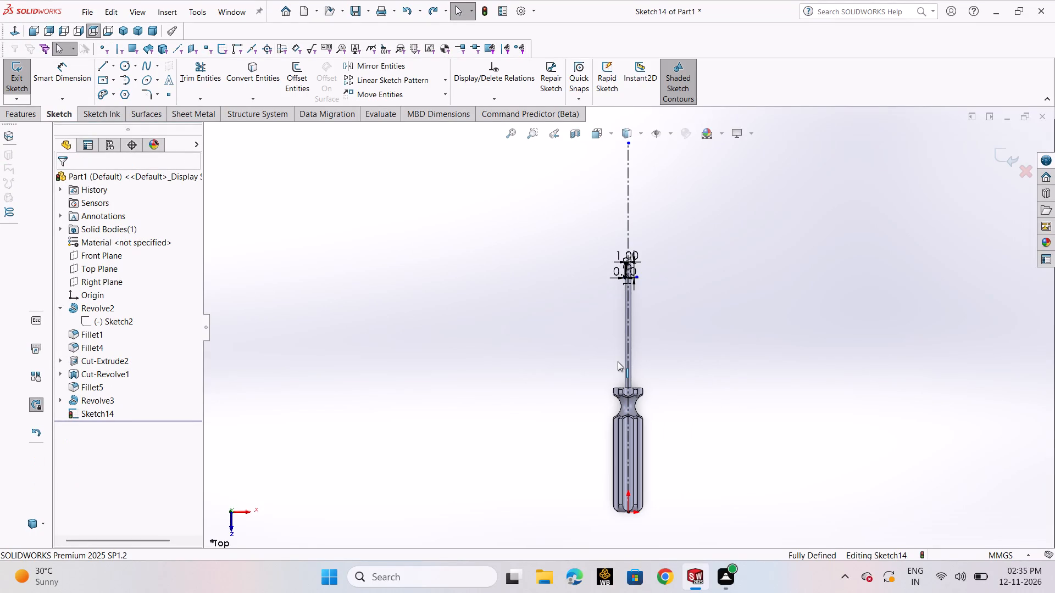
{"action": "key", "text": "ctrl+z"}
{"action": "key", "text": "ctrl+z"}
{"action": "key", "text": "ctrl+z"}
{"action": "key", "text": "ctrl+z"}
{"action": "key", "text": "ctrl+z"}
{"action": "key", "text": "ctrl+z"}
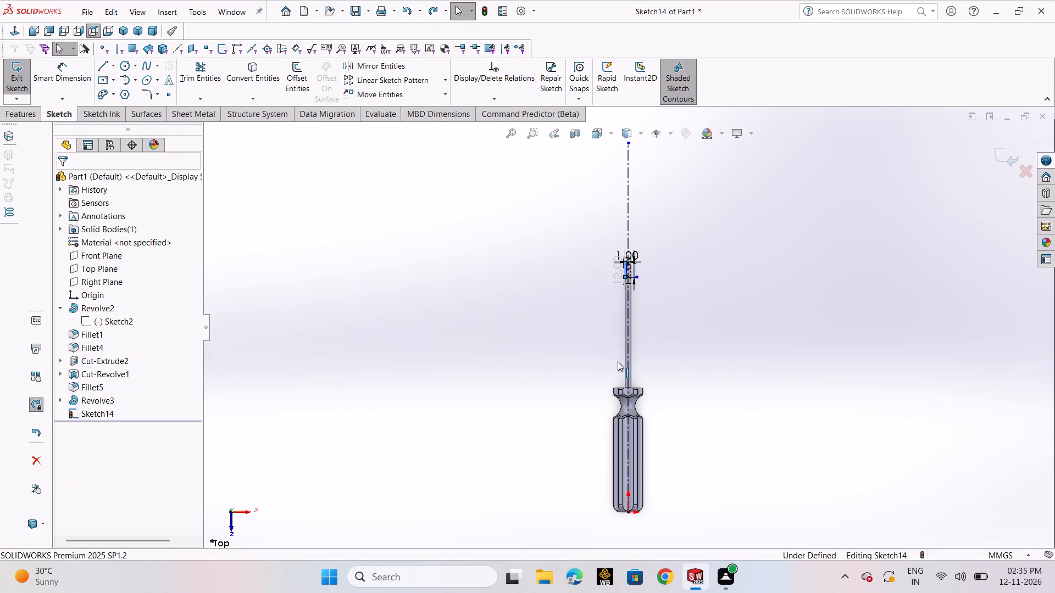
{"action": "key", "text": "ctrl+z"}
{"action": "key", "text": "ctrl+z"}
{"action": "key", "text": "ctrl+z"}
{"action": "key", "text": "ctrl+z"}
{"action": "key", "text": "ctrl+z"}
{"action": "key", "text": "ctrl+z"}
{"action": "key", "text": "ctrl+z"}
{"action": "key", "text": "ctrl+z"}
{"action": "key", "text": "ctrl+z"}
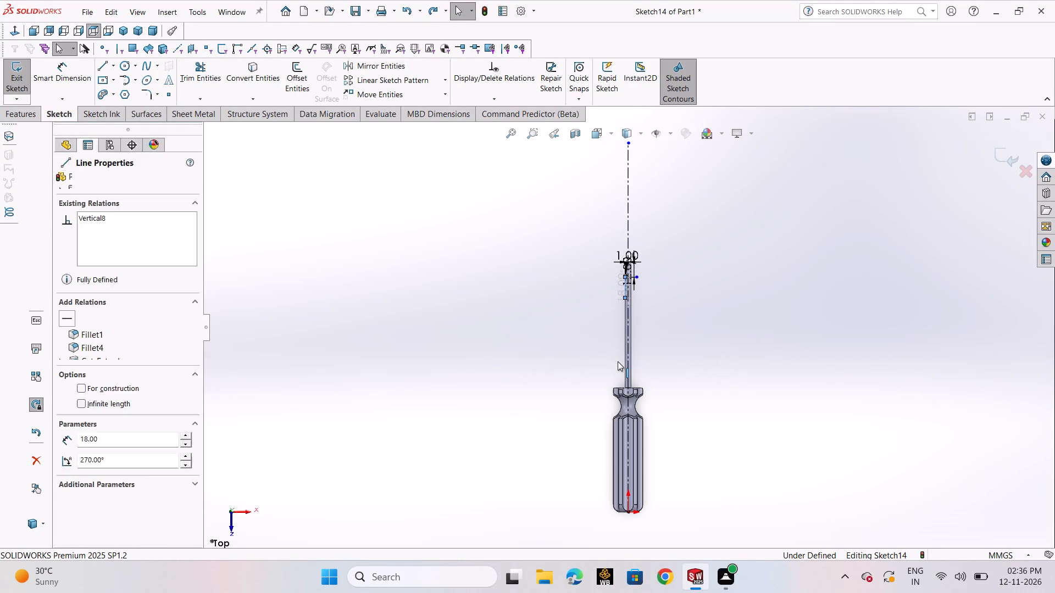
{"action": "key", "text": "ctrl+z"}
{"action": "key", "text": "ctrl+z"}
{"action": "key", "text": "ctrl+z"}
{"action": "key", "text": "ctrl+z"}
{"action": "key", "text": "ctrl+z"}
{"action": "key", "text": "ctrl+z"}
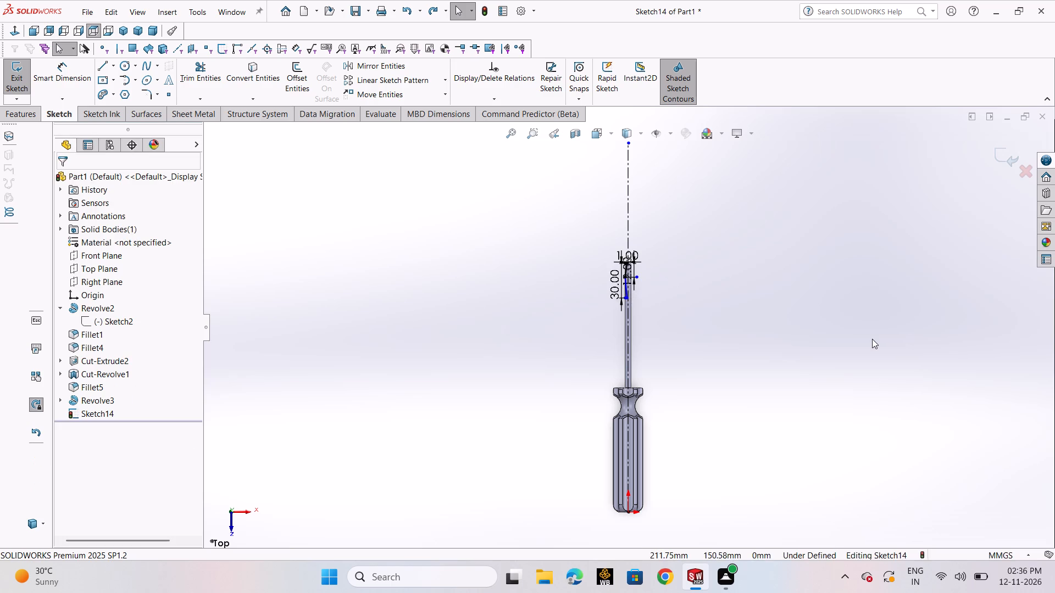
{"action": "key", "text": "ctrl+z"}
{"action": "key", "text": "ctrl+z"}
{"action": "key", "text": "ctrl+z"}
{"action": "key", "text": "ctrl+z"}
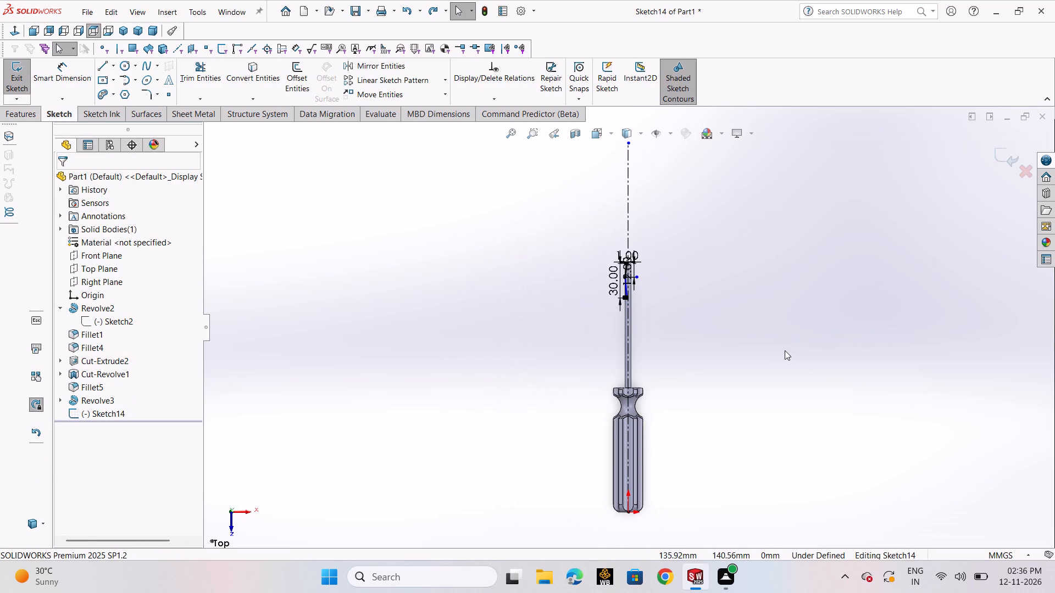
{"action": "key", "text": "ctrl+z"}
{"action": "key", "text": "ctrl+z"}
{"action": "key", "text": "ctrl+z"}
{"action": "key", "text": "ctrl+z"}
Delete all tip-profile lines and dimensions from Sketch14, keeping only the long axial centerline, and exit the sketch.
{"action": "scroll", "coordinate": [642, 278], "scroll_direction": "up", "scroll_amount": 3}
{"action": "scroll", "coordinate": [642, 278], "scroll_direction": "down", "scroll_amount": 6}
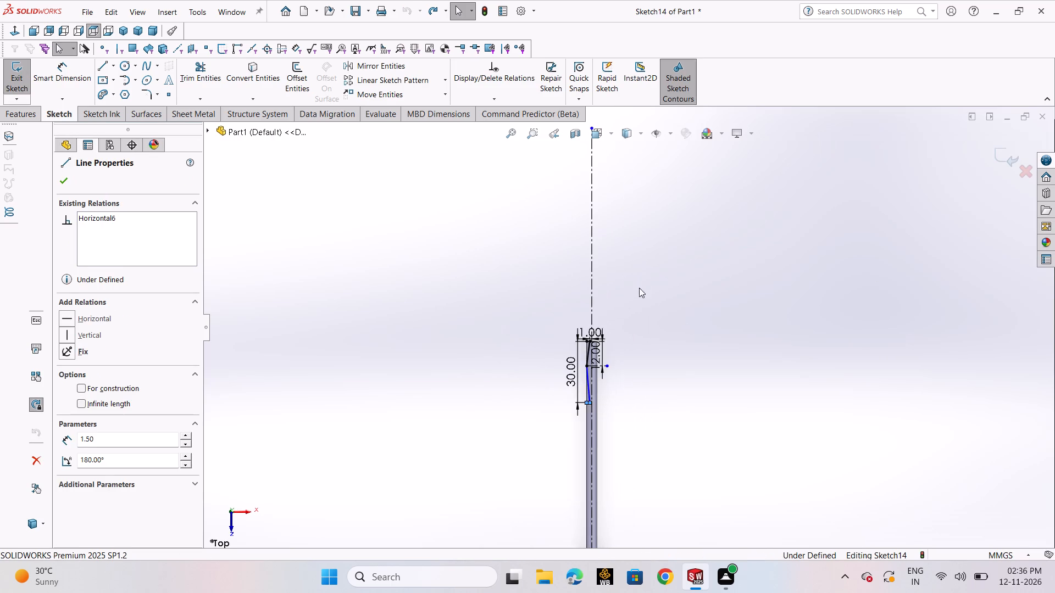
{"action": "left_click_drag", "start_coordinate": [494, 261], "coordinate": [630, 451]}
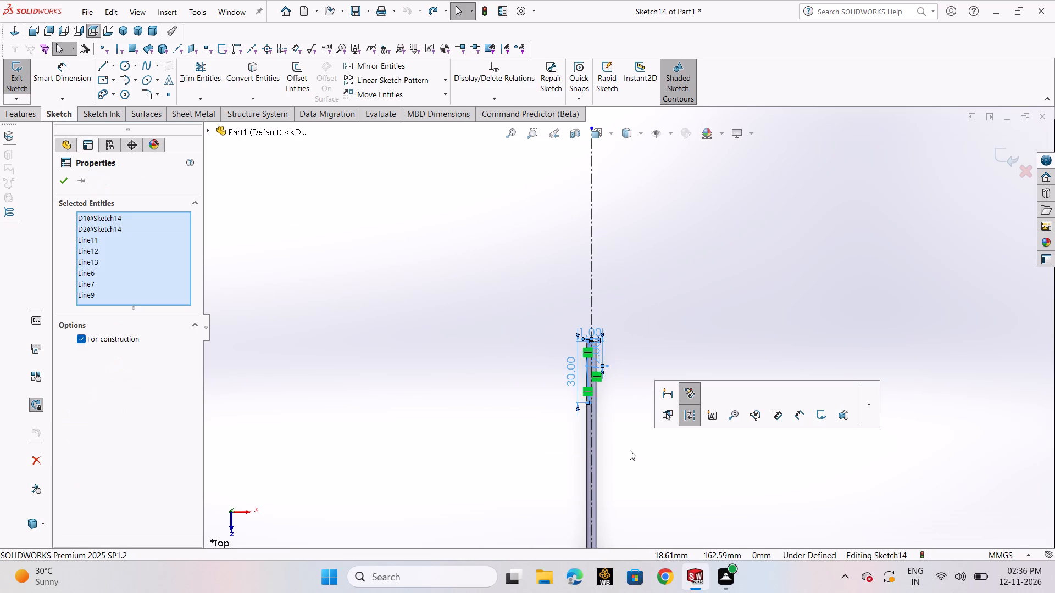
{"action": "key", "text": "Delete"}
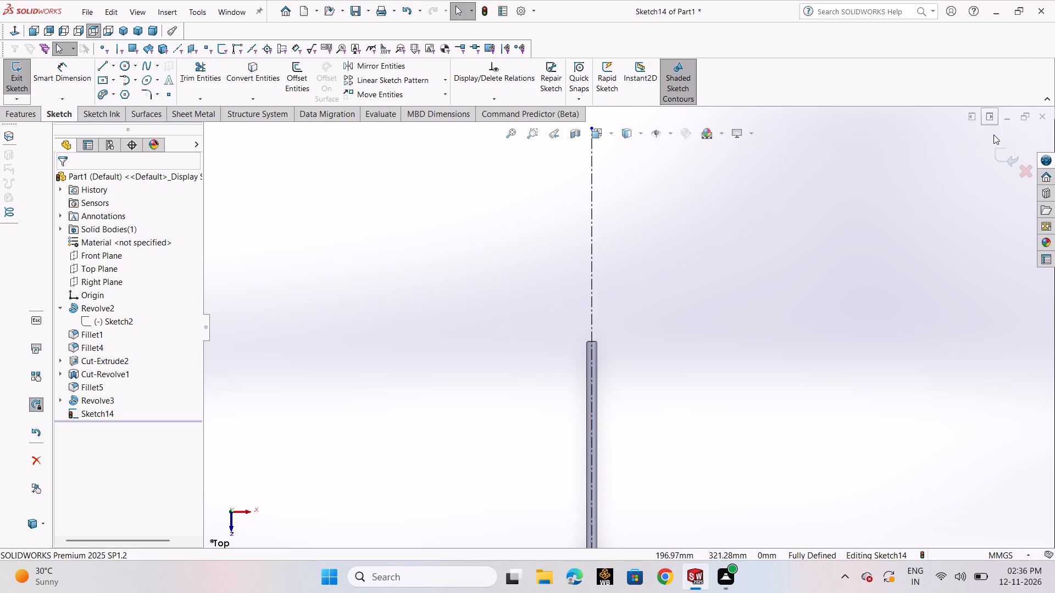
{"action": "left_click", "coordinate": [998, 155]}
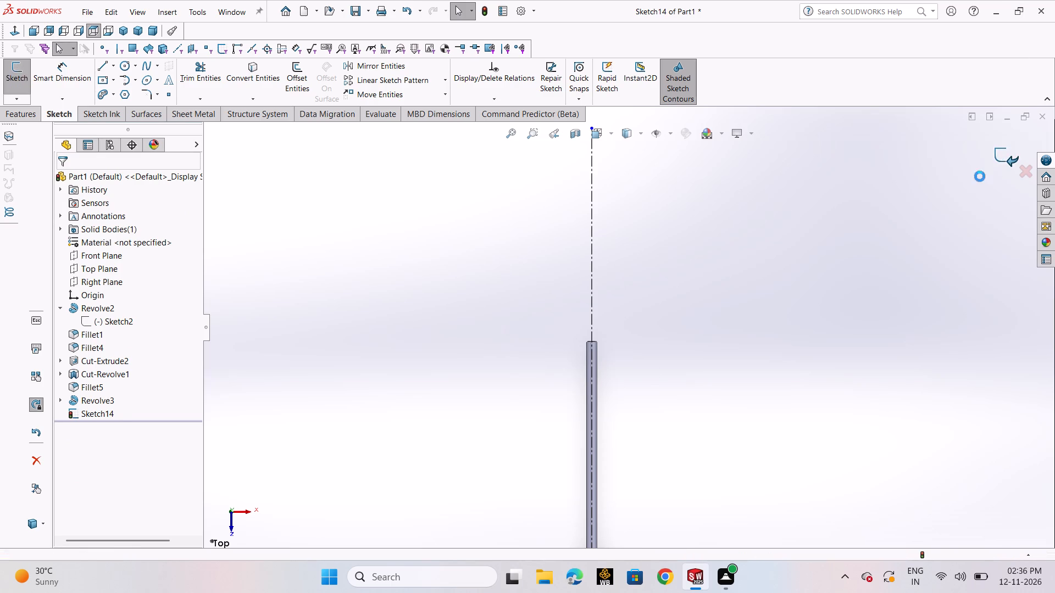
Sketch a circle about 7.6 mm in diameter on the shaft's free end face, centred on the origin.
{"action": "scroll", "coordinate": [766, 245], "scroll_direction": "up", "scroll_amount": 3}
{"action": "middle_click_drag", "start_coordinate": [749, 268], "coordinate": [746, 384]}
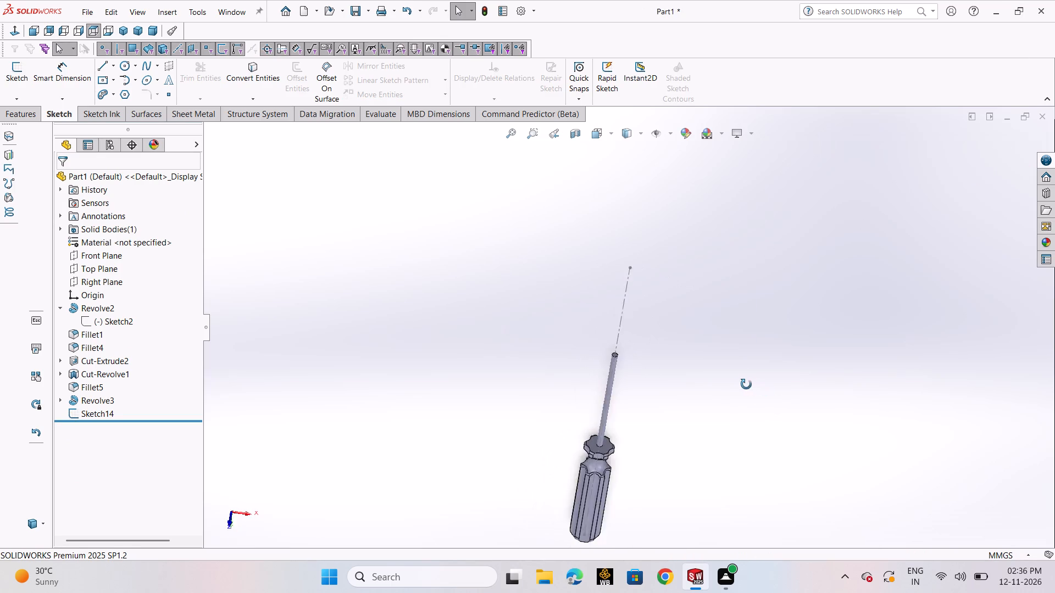
{"action": "middle_click_drag", "start_coordinate": [746, 384], "coordinate": [753, 370]}
{"action": "scroll", "coordinate": [666, 349], "scroll_direction": "down", "scroll_amount": 4}
{"action": "scroll", "coordinate": [556, 356], "scroll_direction": "down", "scroll_amount": 4}
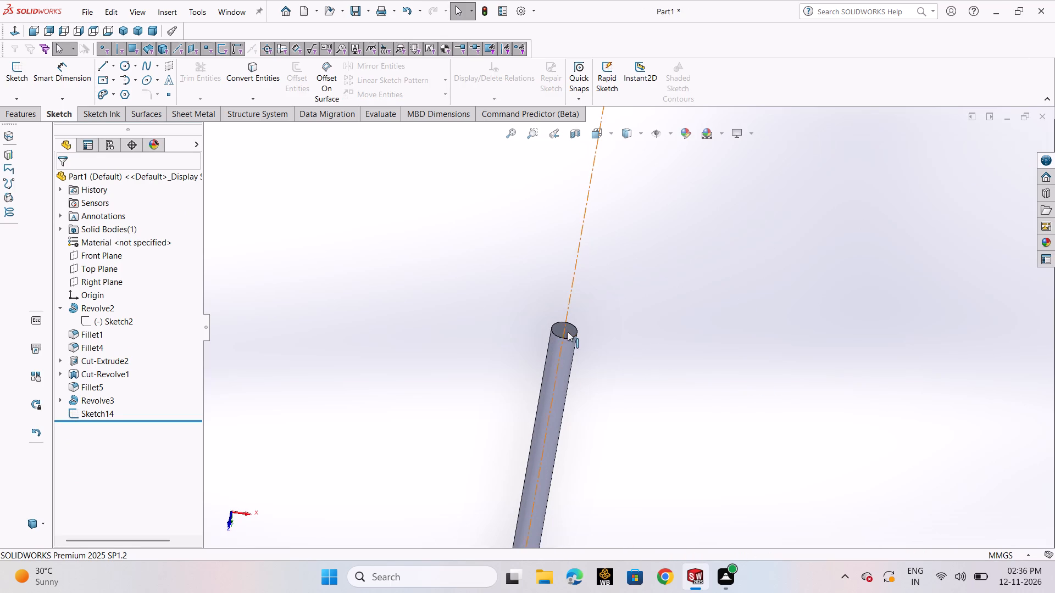
{"action": "left_click", "coordinate": [571, 329]}
{"action": "left_click", "coordinate": [629, 294]}
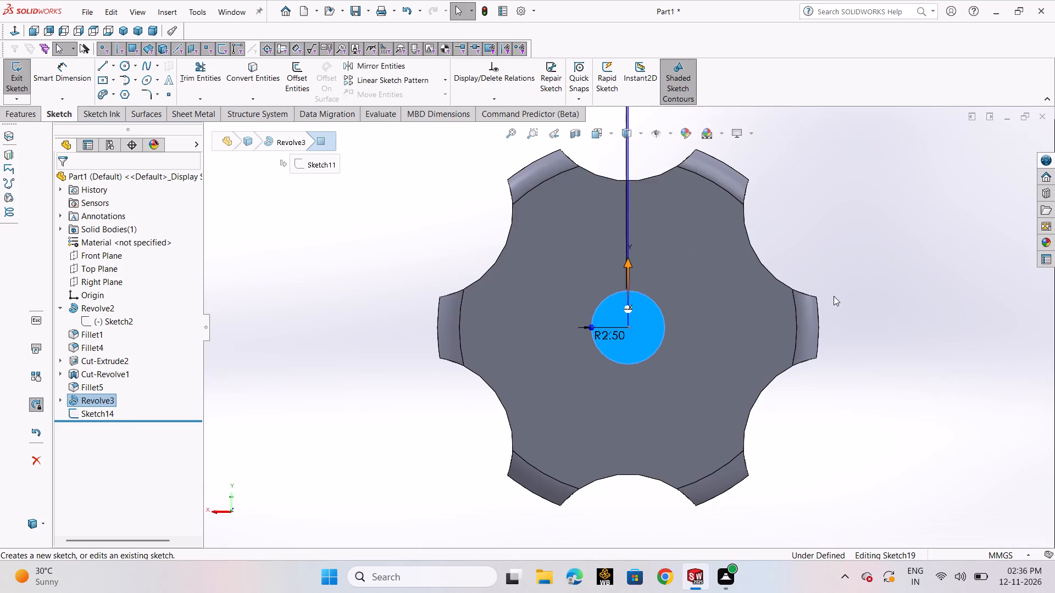
{"action": "left_click", "coordinate": [124, 68]}
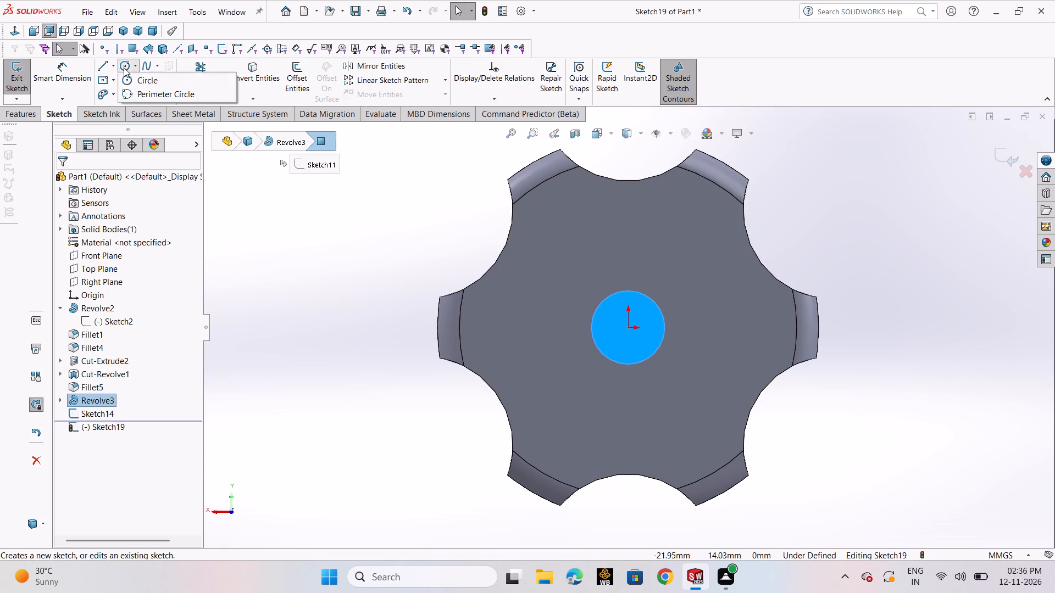
{"action": "left_click", "coordinate": [141, 83]}
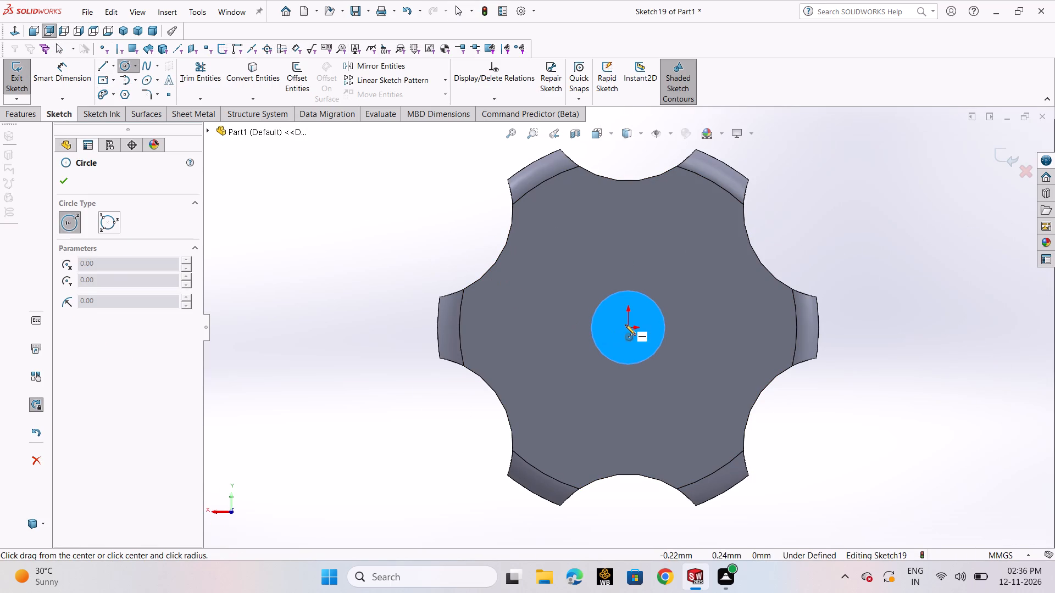
{"action": "left_click", "coordinate": [629, 329]}
{"action": "left_click", "coordinate": [680, 308]}
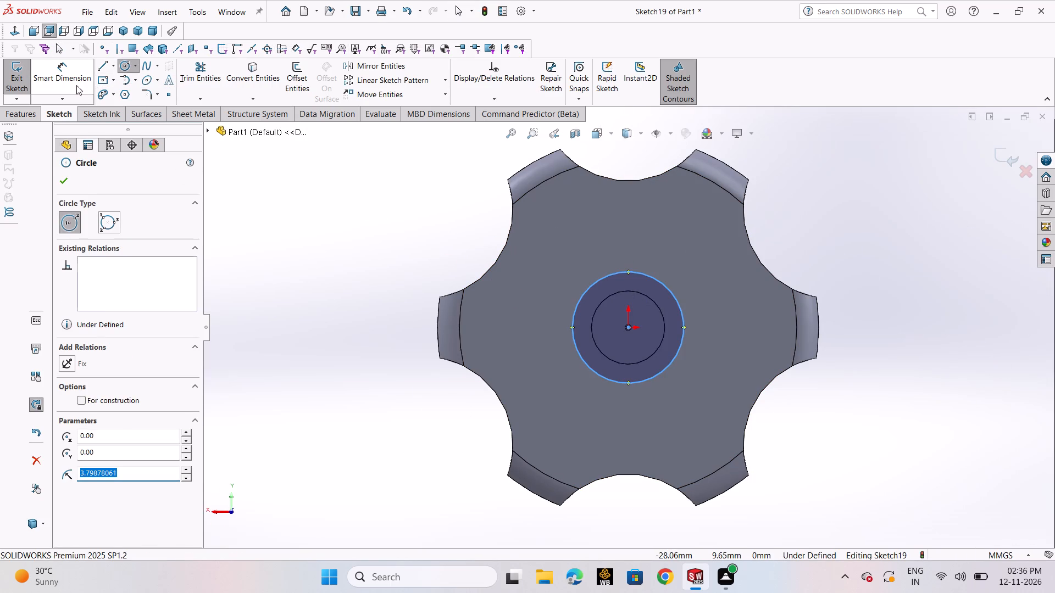
Set the circle's diameter to 7 mm and exit the sketch.
{"action": "left_click", "coordinate": [76, 85]}
{"action": "left_click", "coordinate": [605, 378]}
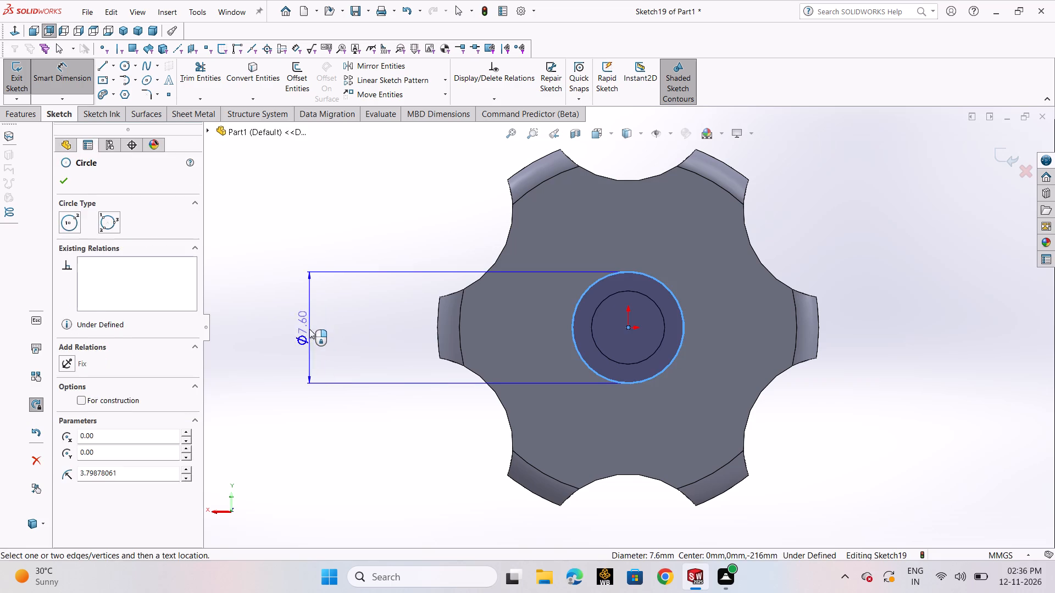
{"action": "left_click", "coordinate": [309, 329]}
{"action": "key", "text": "7"}
{"action": "key", "text": "Return"}
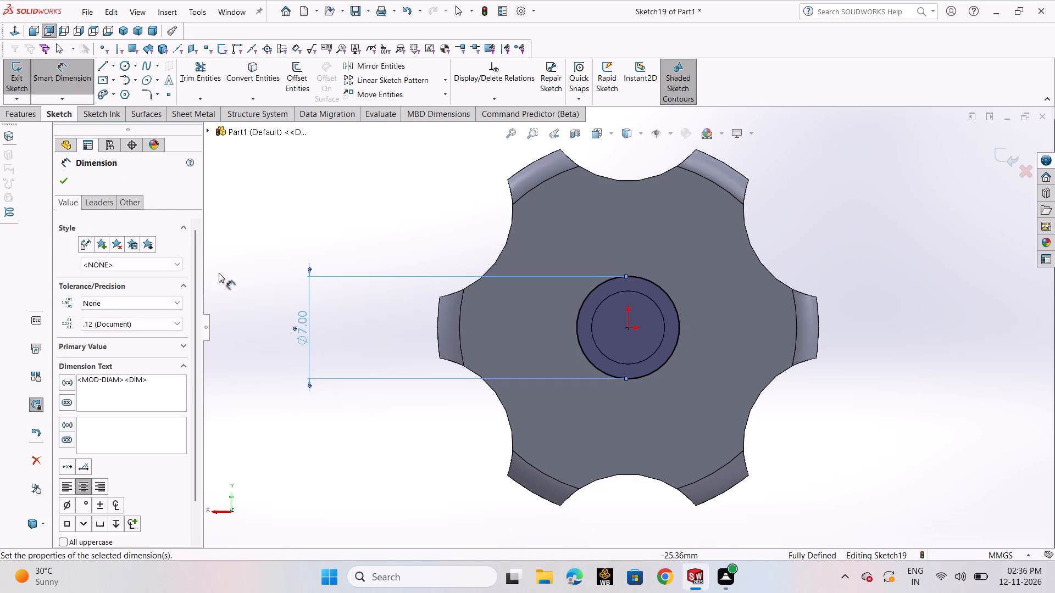
{"action": "left_click", "coordinate": [62, 184]}
{"action": "left_click", "coordinate": [11, 73]}
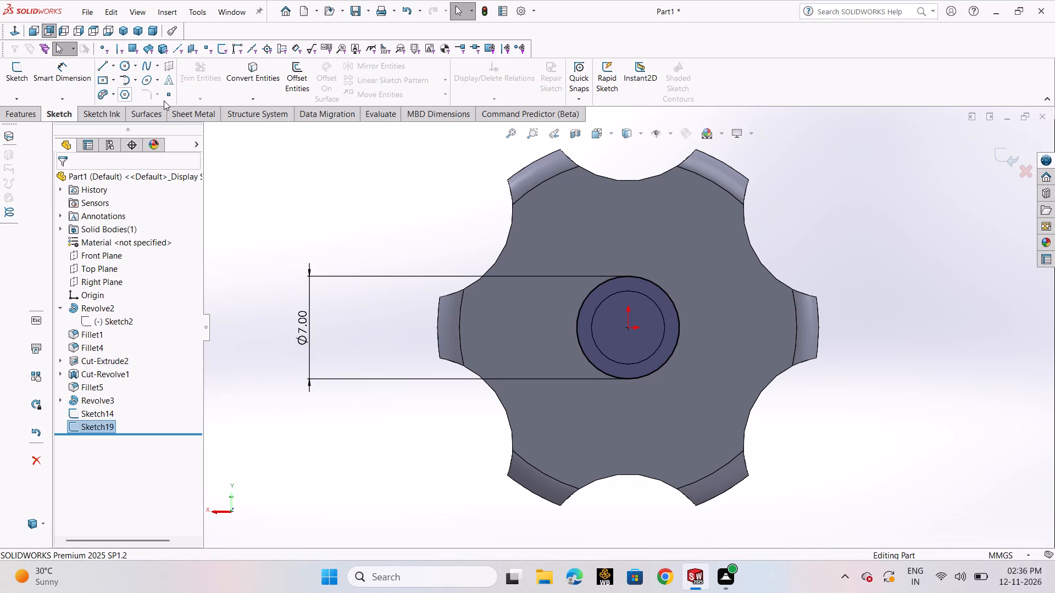
Extrude the 7 mm circle 32 mm in the reversed direction, back along the shaft towards the handle, merging the result.
{"action": "left_click", "coordinate": [38, 111]}
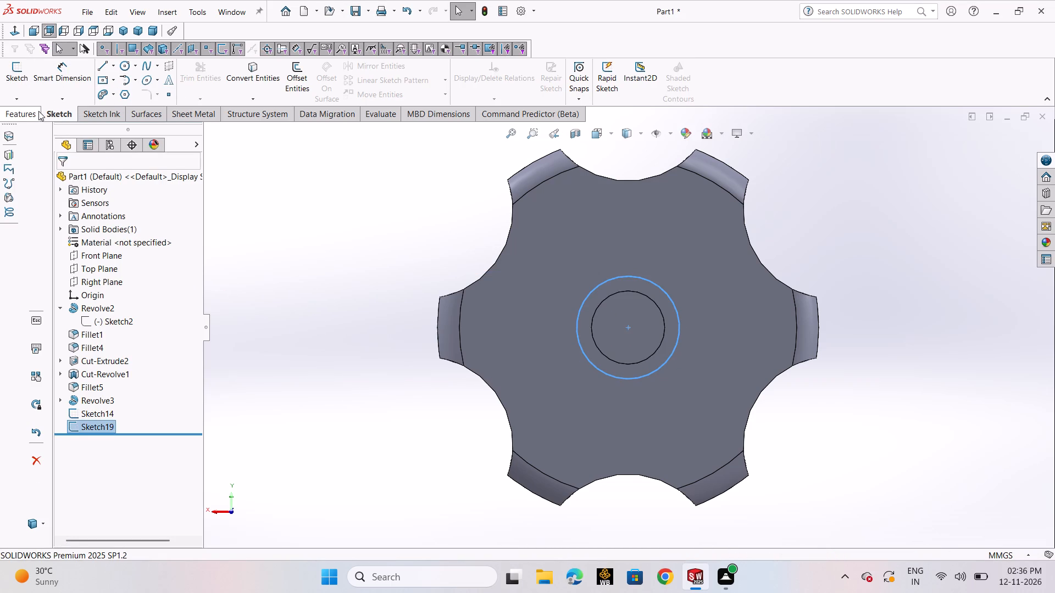
{"action": "left_click", "coordinate": [25, 82]}
{"action": "middle_click_drag", "start_coordinate": [832, 306], "coordinate": [883, 228]}
{"action": "scroll", "coordinate": [878, 250], "scroll_direction": "up", "scroll_amount": 6}
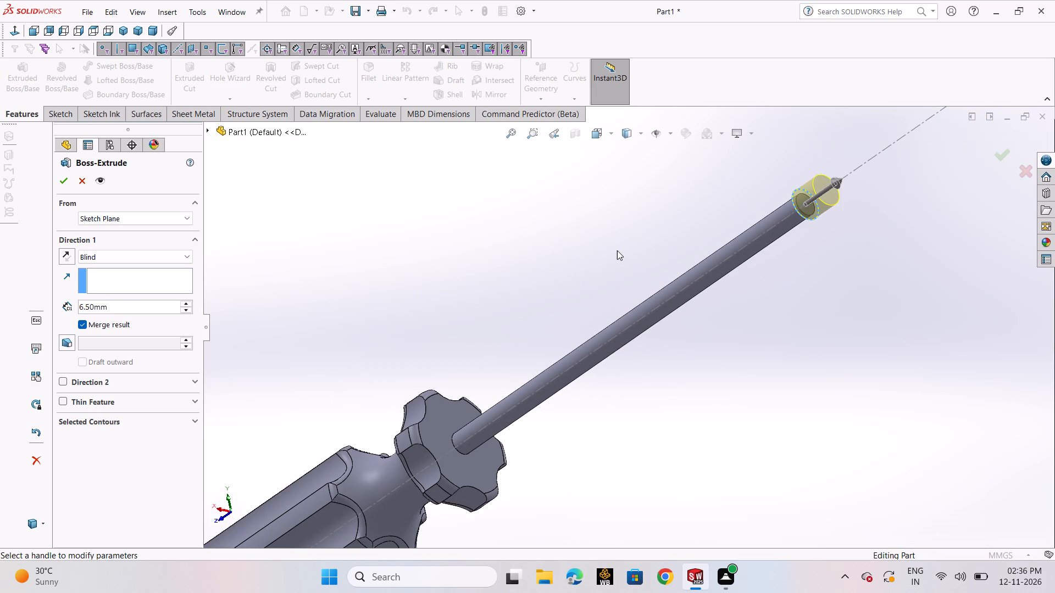
{"action": "left_click", "coordinate": [68, 253]}
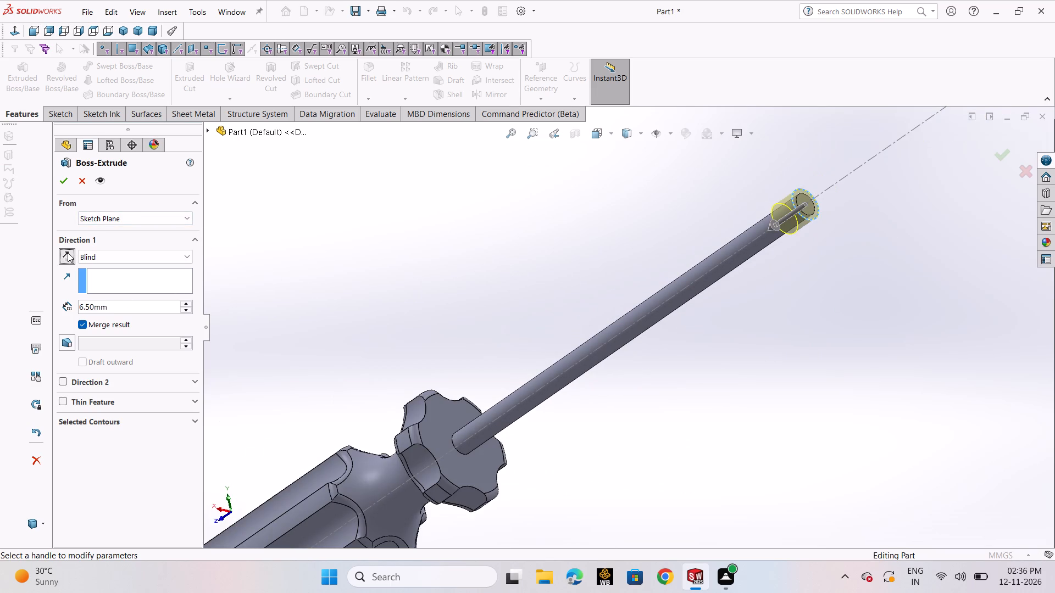
{"action": "double_click", "coordinate": [111, 305]}
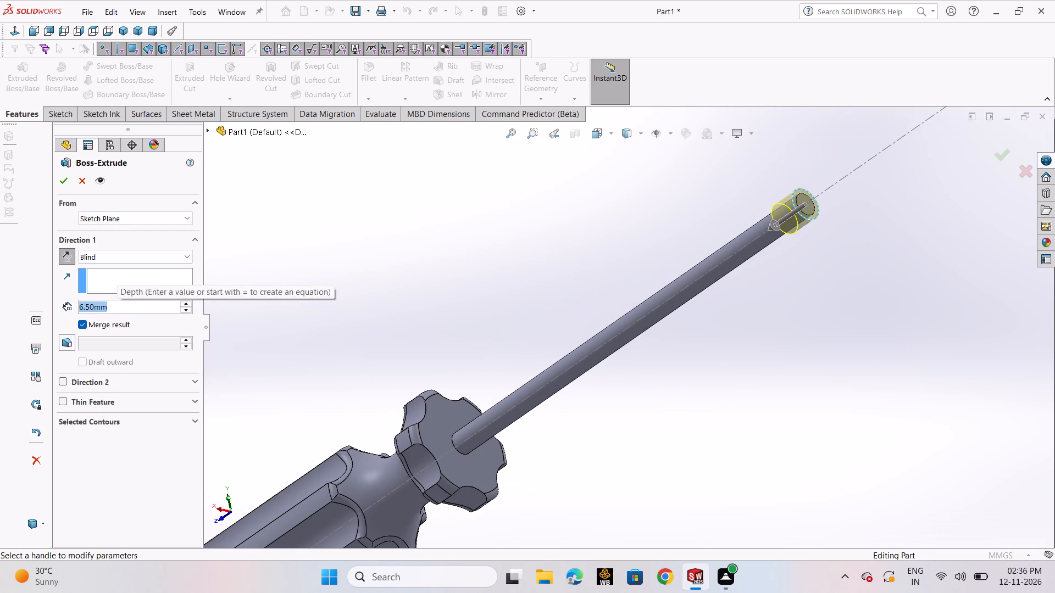
{"action": "type", "text": "32"}
{"action": "key", "text": "Return"}
{"action": "left_click", "coordinate": [62, 187]}
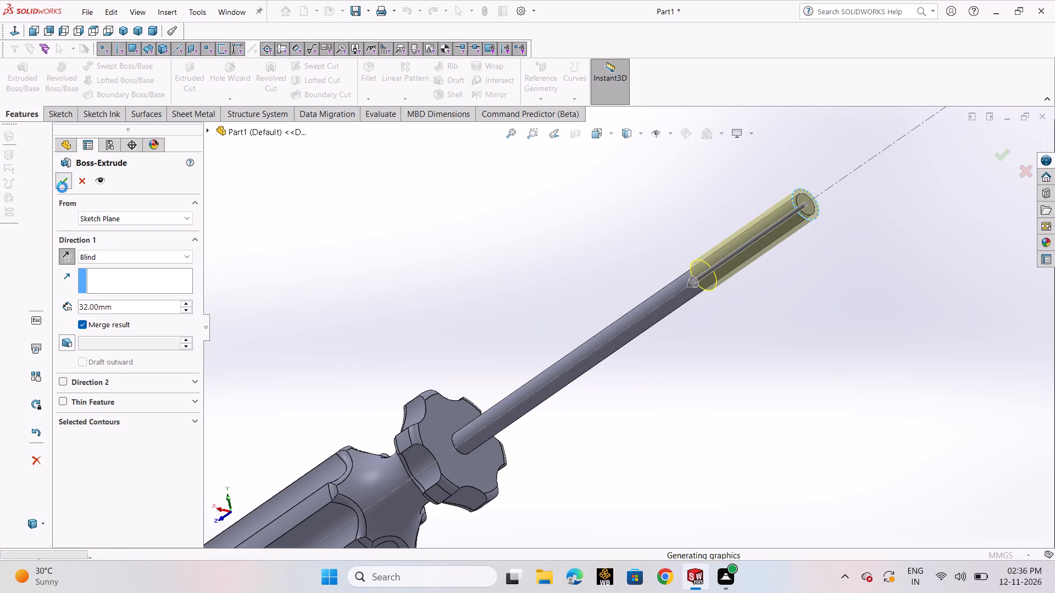
{"action": "left_click", "coordinate": [797, 359]}
On the Top Plane, sketch an axial line about 32 mm long from the boss's free end to its shoulder and make it construction geometry.
{"action": "scroll", "coordinate": [779, 309], "scroll_direction": "down", "scroll_amount": 3}
{"action": "scroll", "coordinate": [756, 306], "scroll_direction": "up", "scroll_amount": 4}
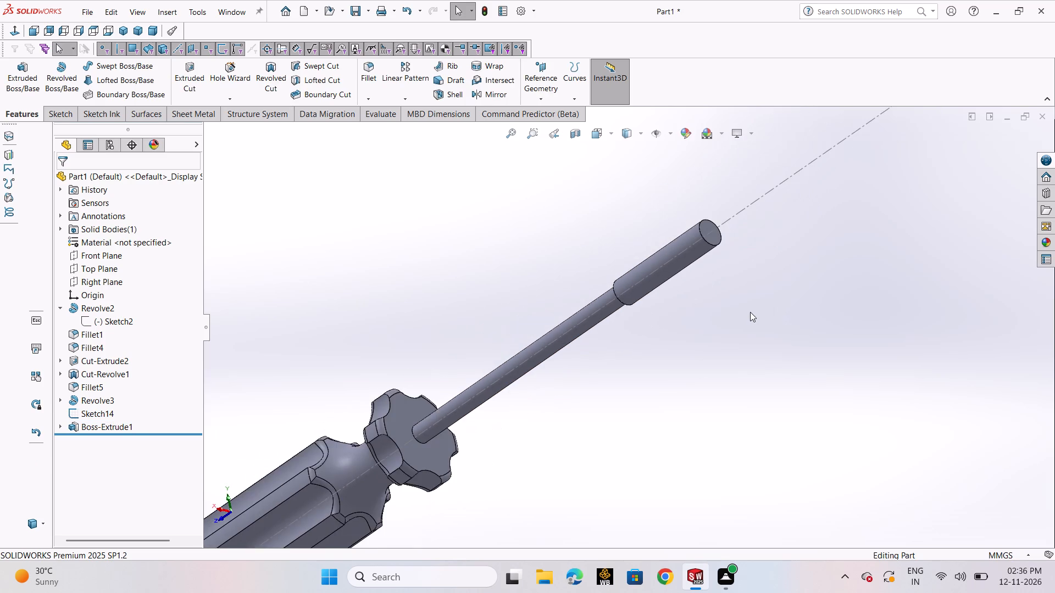
{"action": "middle_click_drag", "start_coordinate": [746, 315], "coordinate": [720, 274]}
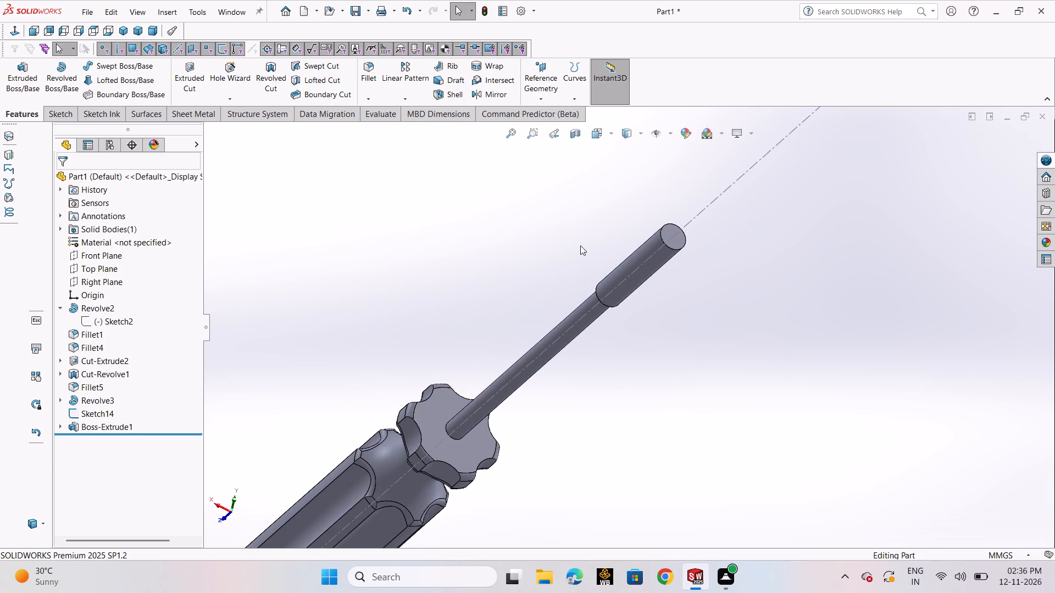
{"action": "left_click", "coordinate": [114, 268]}
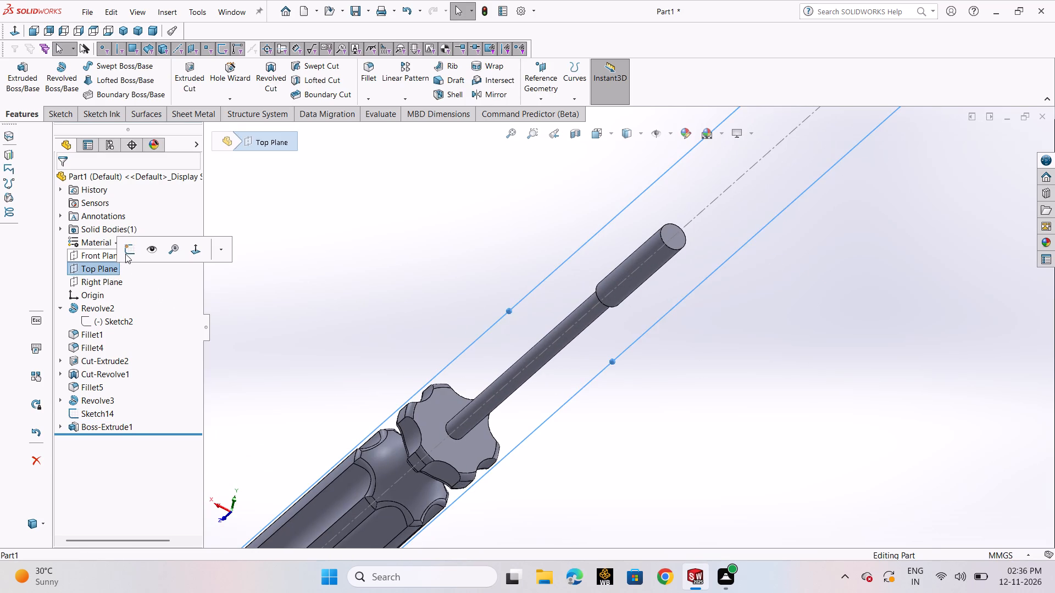
{"action": "left_click", "coordinate": [126, 253]}
{"action": "scroll", "coordinate": [617, 259], "scroll_direction": "down", "scroll_amount": 7}
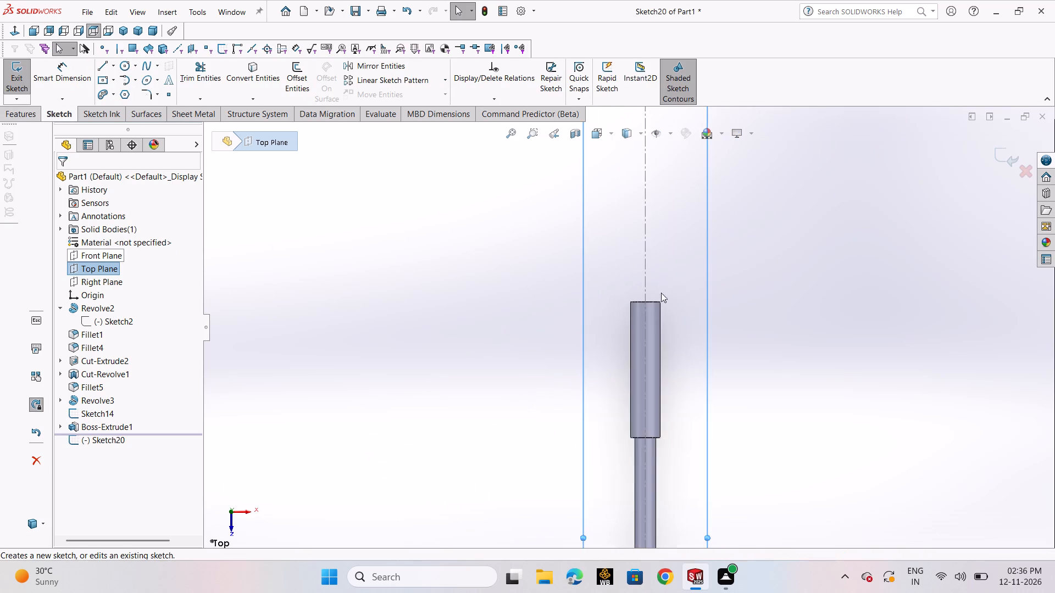
{"action": "scroll", "coordinate": [664, 304], "scroll_direction": "down", "scroll_amount": 3}
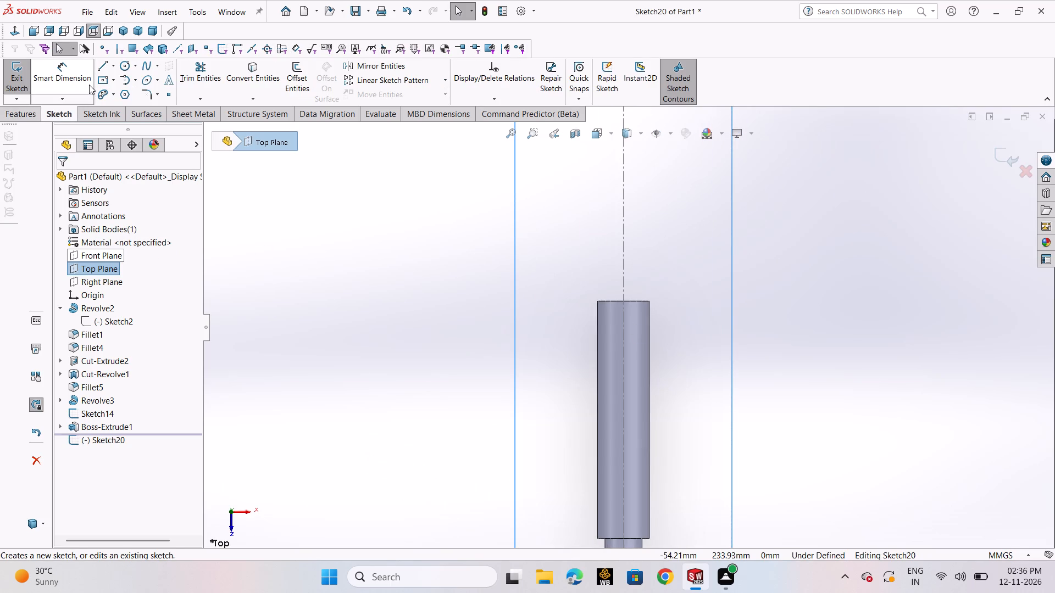
{"action": "left_click", "coordinate": [113, 66]}
{"action": "left_click", "coordinate": [122, 83]}
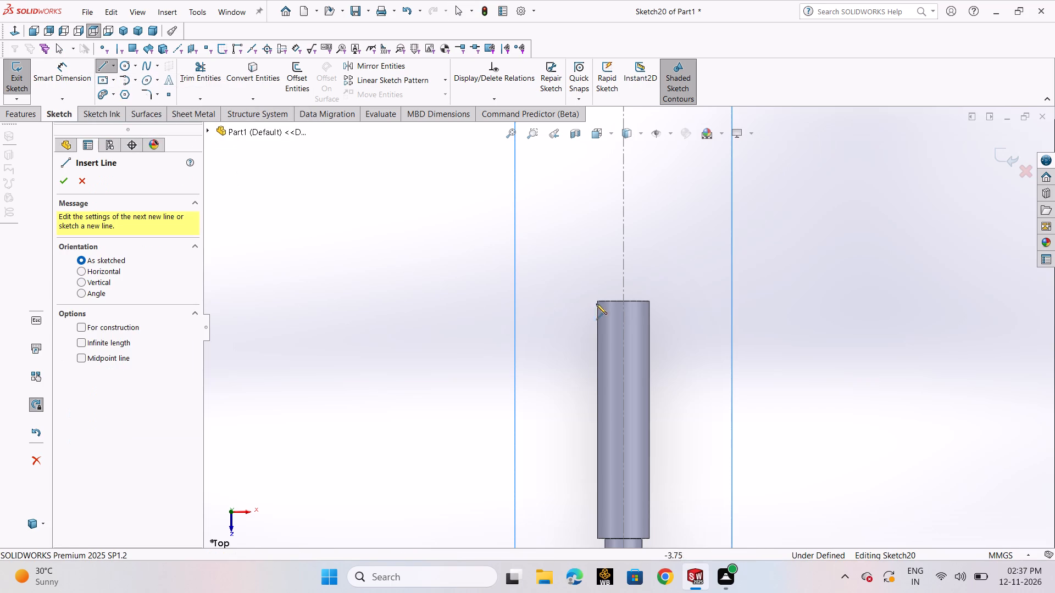
{"action": "left_click", "coordinate": [622, 300]}
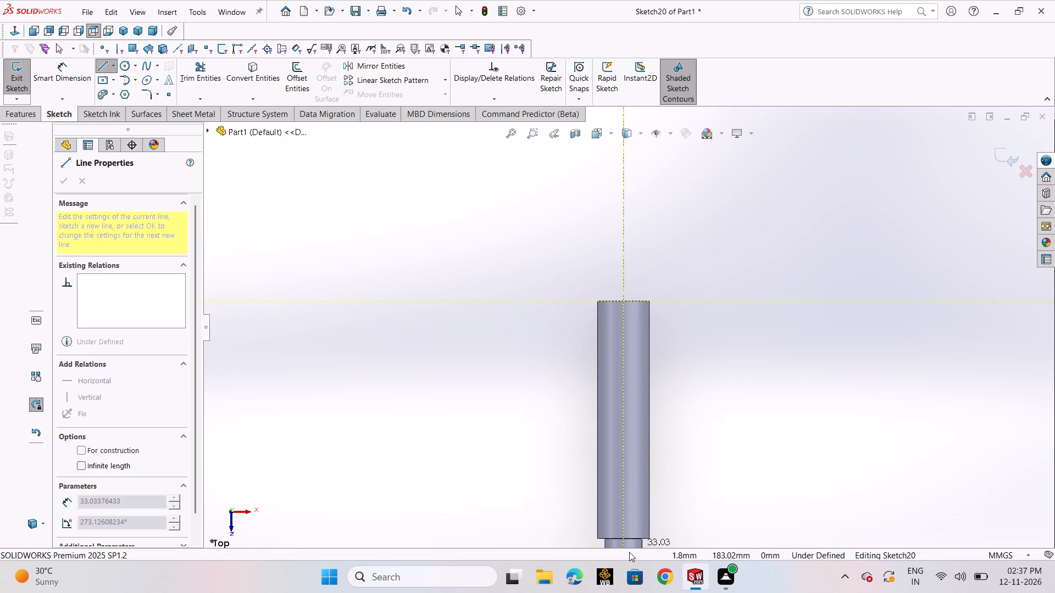
{"action": "left_click", "coordinate": [622, 538]}
{"action": "right_click", "coordinate": [622, 538]}
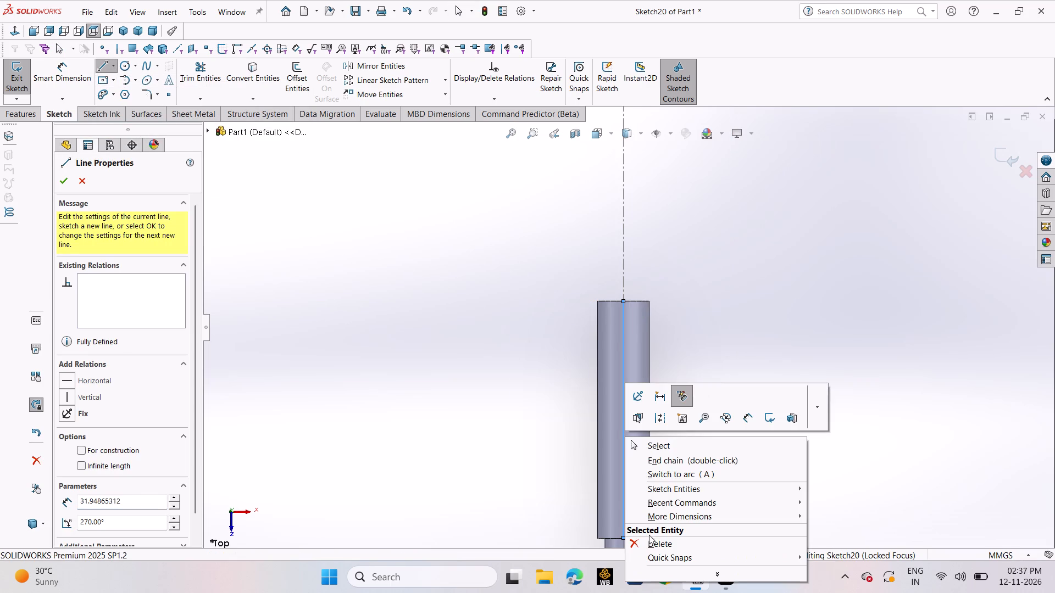
{"action": "left_click", "coordinate": [660, 446]}
{"action": "left_click", "coordinate": [758, 373]}
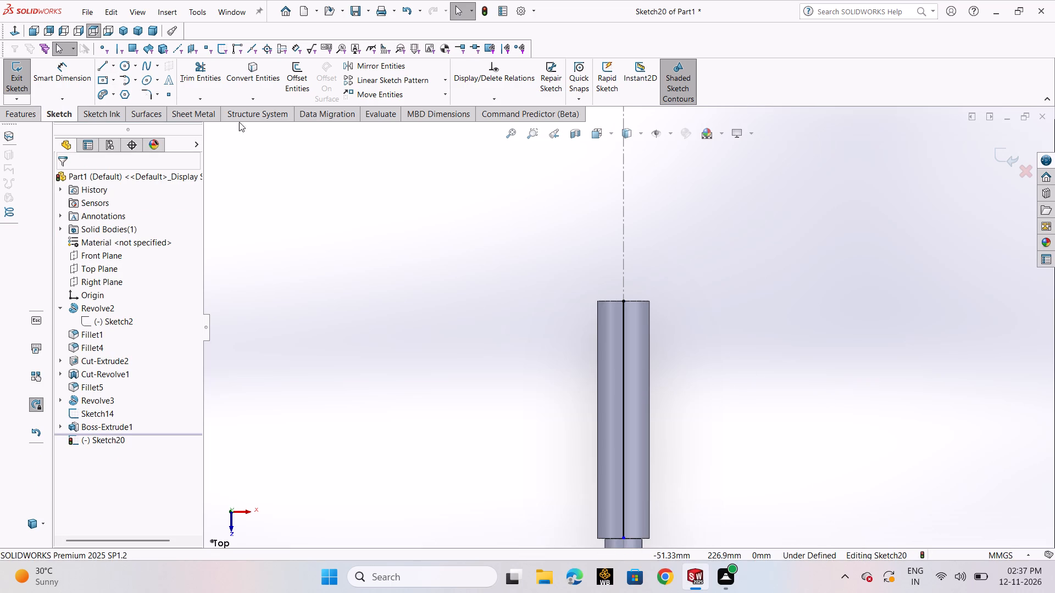
{"action": "left_click", "coordinate": [625, 343]}
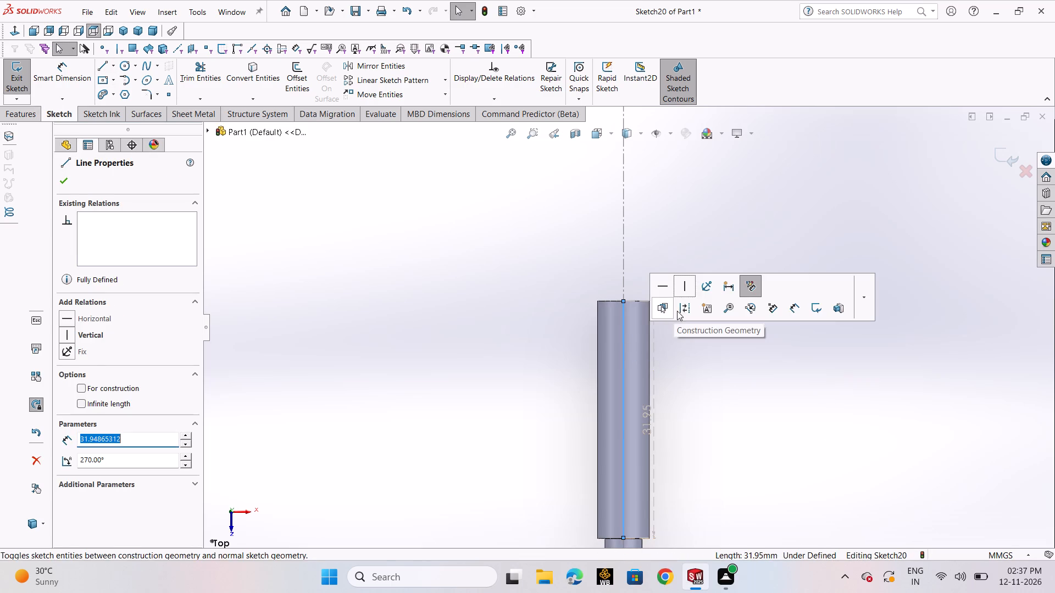
{"action": "left_click", "coordinate": [681, 310]}
{"action": "left_click", "coordinate": [713, 385]}
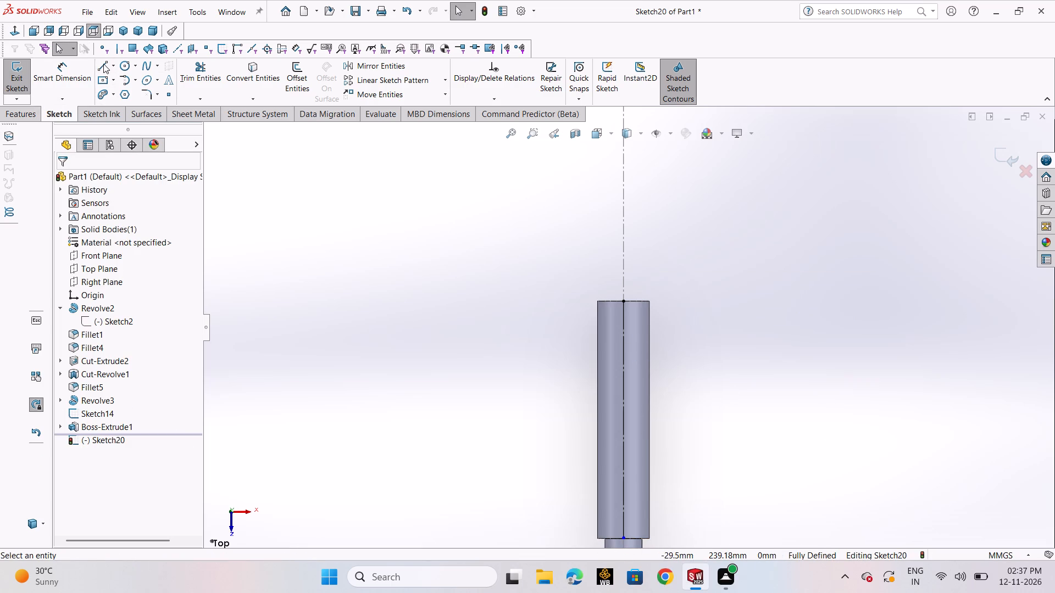
Sketch a three-line outline on the negative X side of the construction line, about 1.9 mm wide and 32 mm long, closing at both line ends.
{"action": "left_click", "coordinate": [103, 64]}
{"action": "left_click", "coordinate": [116, 80]}
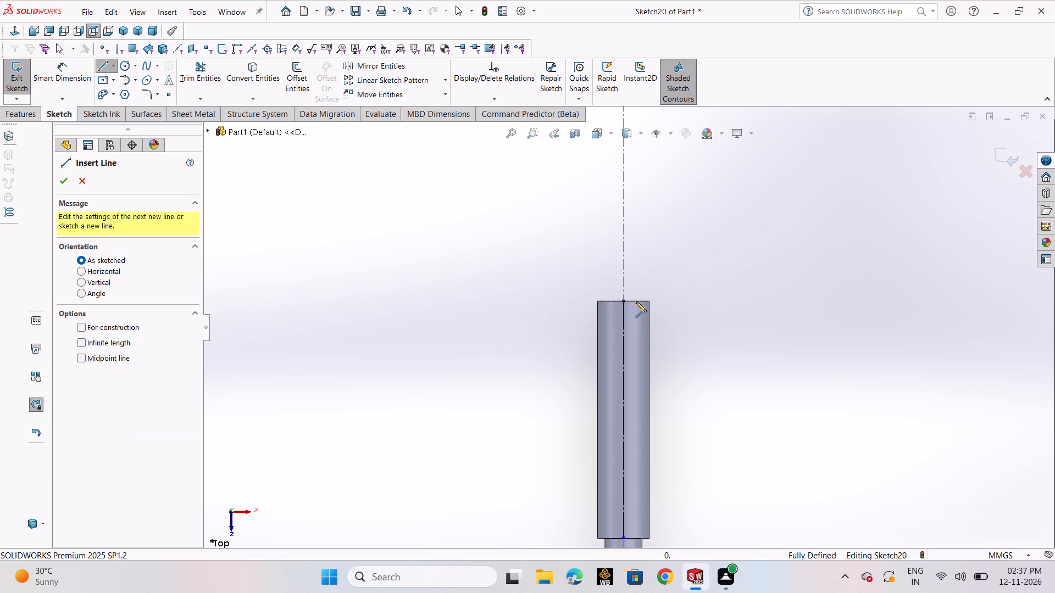
{"action": "left_click", "coordinate": [624, 303]}
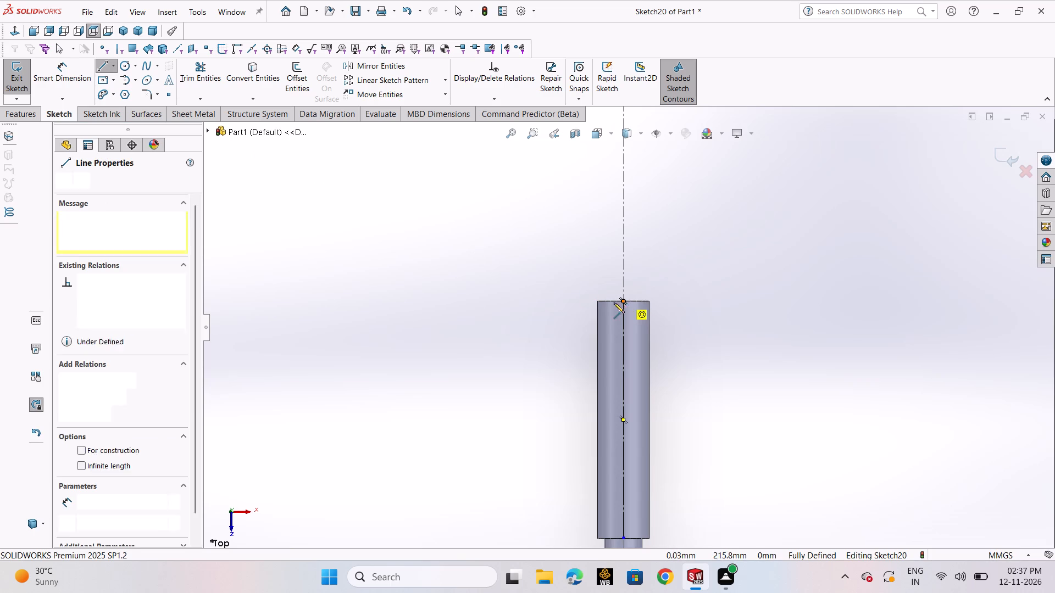
{"action": "left_click", "coordinate": [609, 301]}
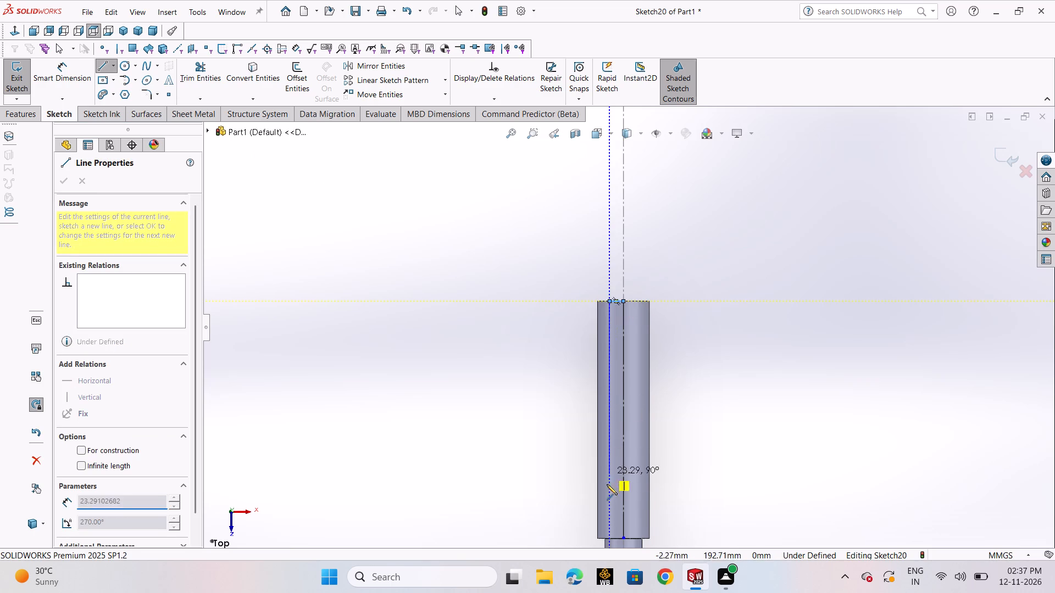
{"action": "left_click", "coordinate": [610, 536]}
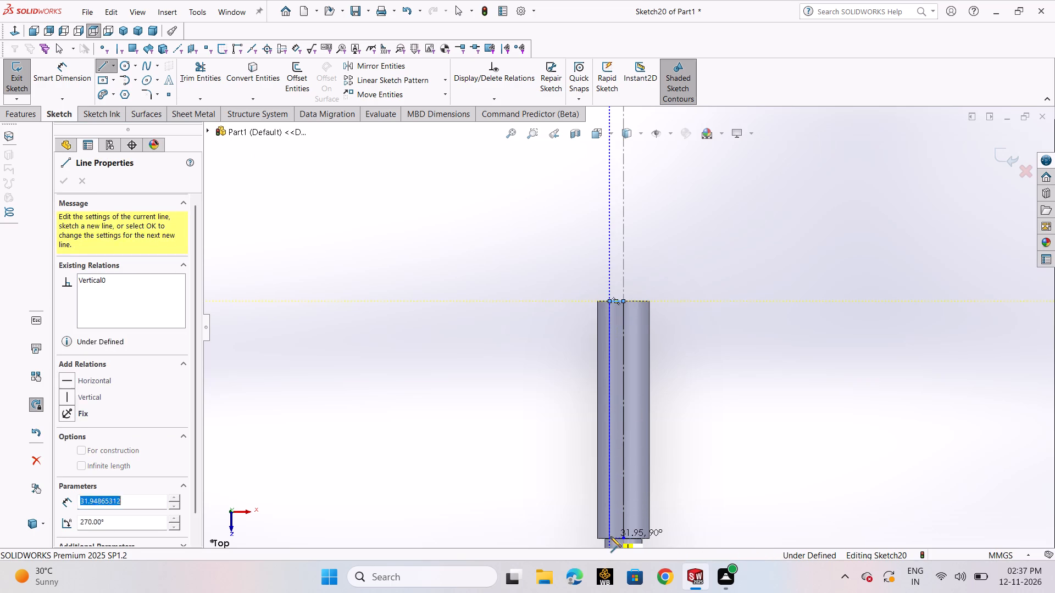
{"action": "left_click", "coordinate": [620, 538]}
{"action": "right_click", "coordinate": [620, 538]}
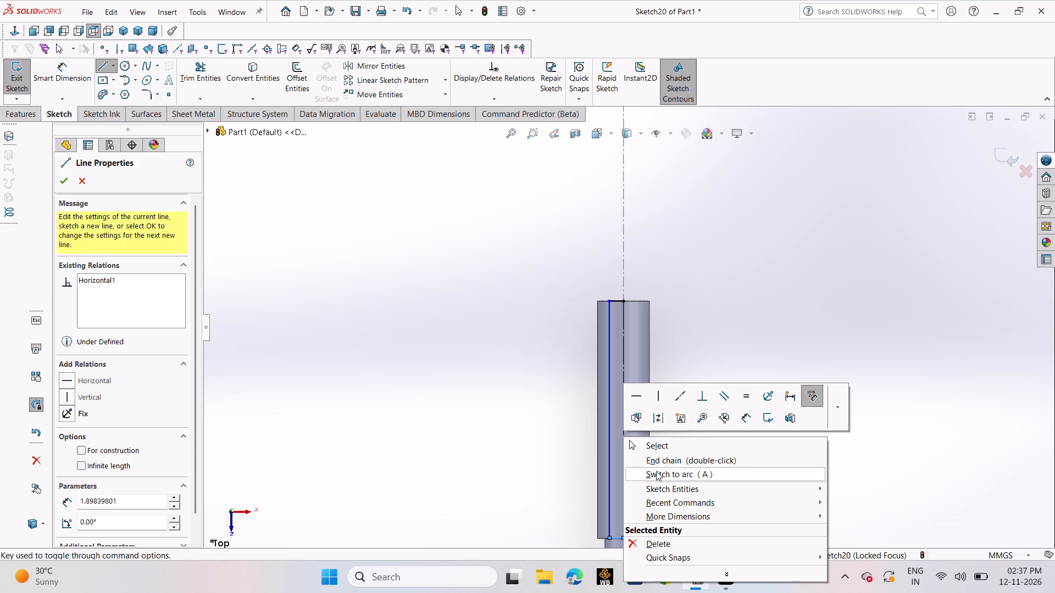
{"action": "left_click", "coordinate": [658, 449]}
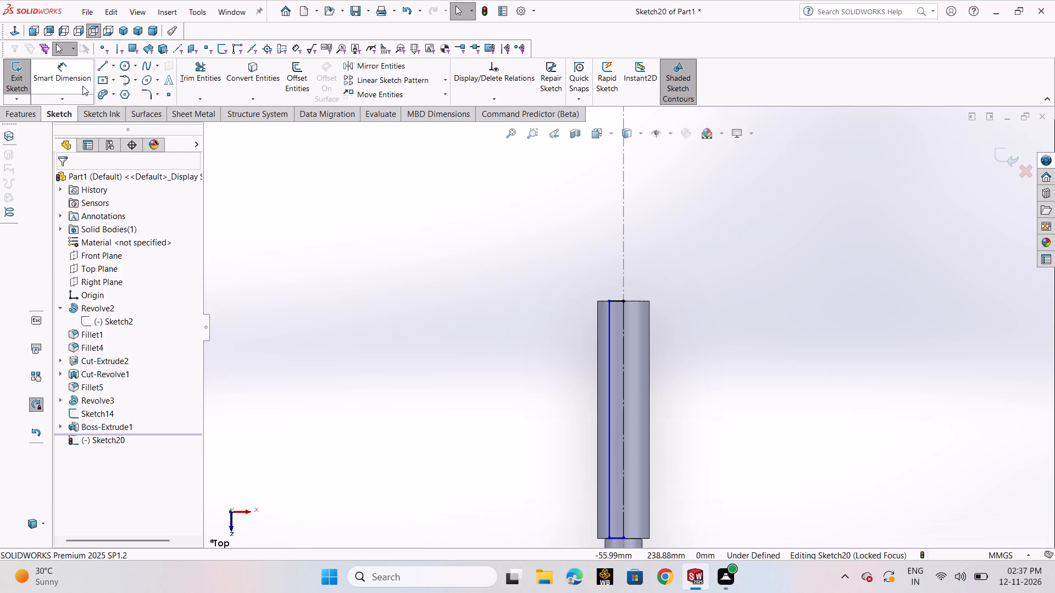
Dimension the short line at the boss's free end to 1 mm.
{"action": "left_click", "coordinate": [82, 86]}
{"action": "scroll", "coordinate": [580, 296], "scroll_direction": "down", "scroll_amount": 2}
{"action": "left_click", "coordinate": [642, 307]}
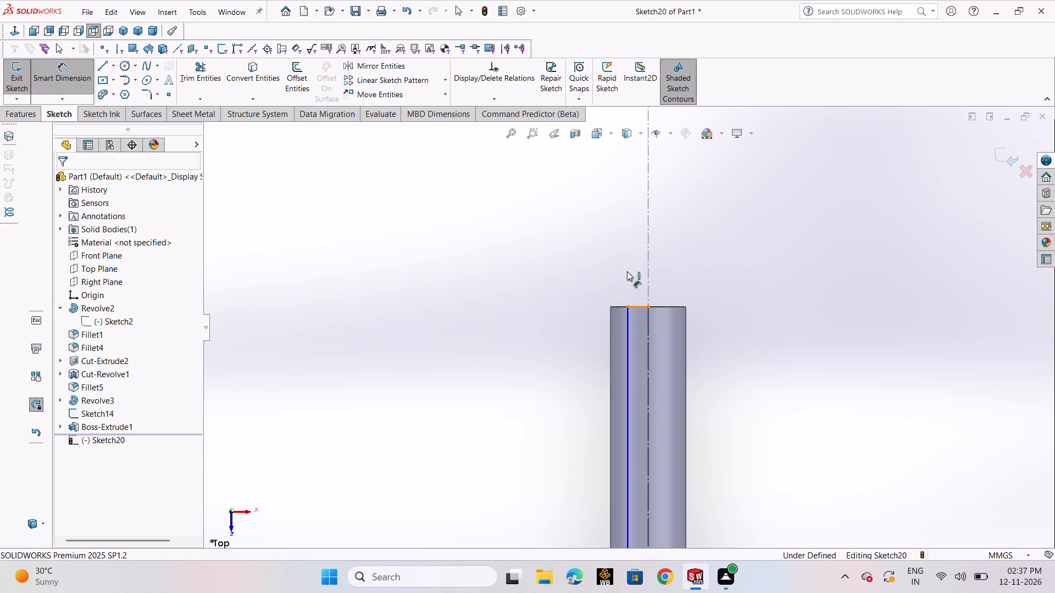
{"action": "left_click", "coordinate": [625, 264]}
{"action": "key", "text": "1"}
{"action": "key", "text": "Return"}
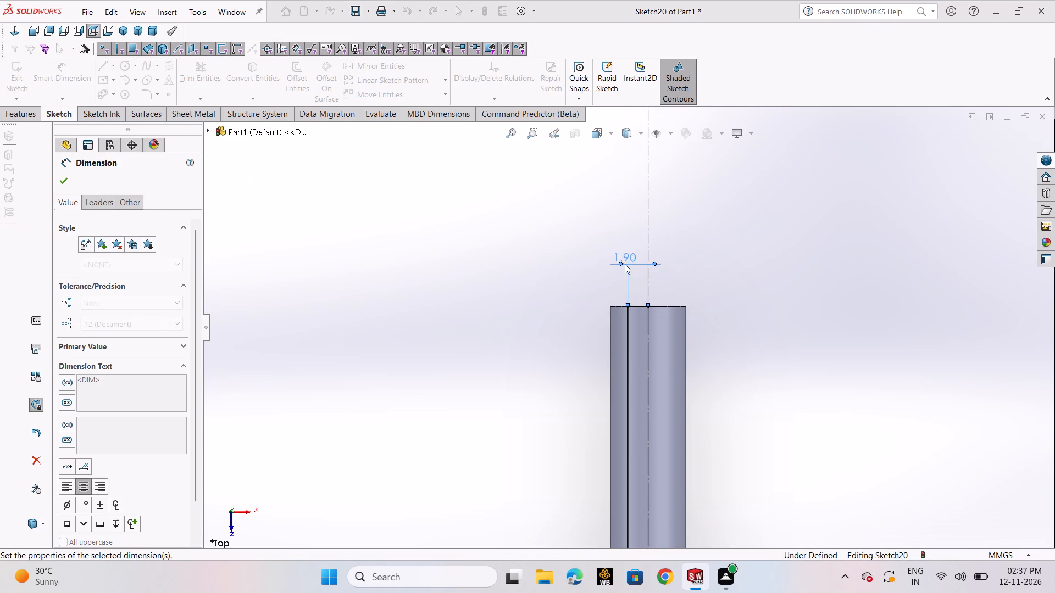
{"action": "left_click", "coordinate": [68, 183]}
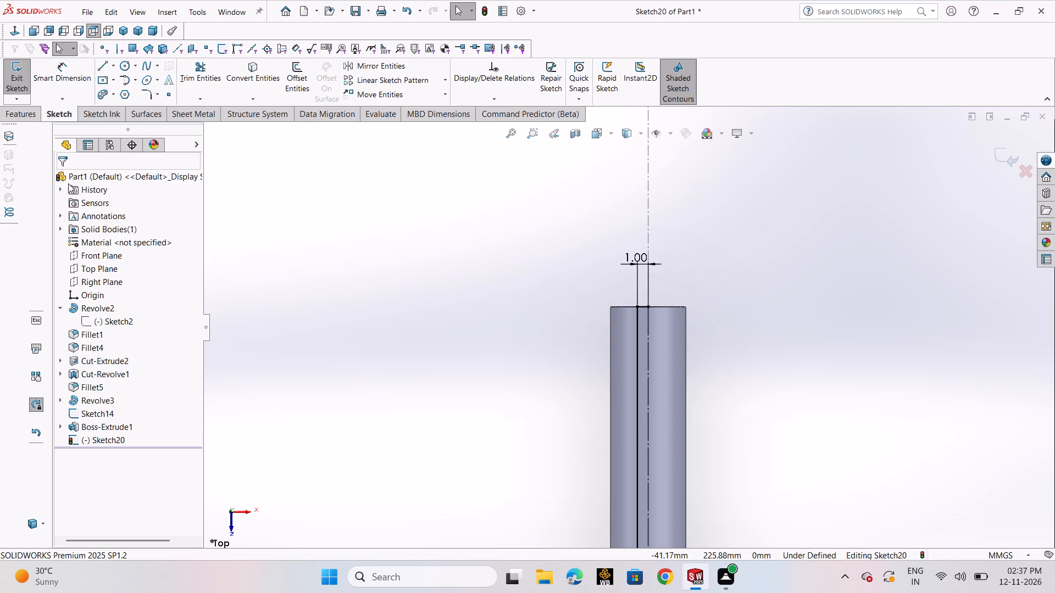
{"action": "left_click", "coordinate": [761, 284]}
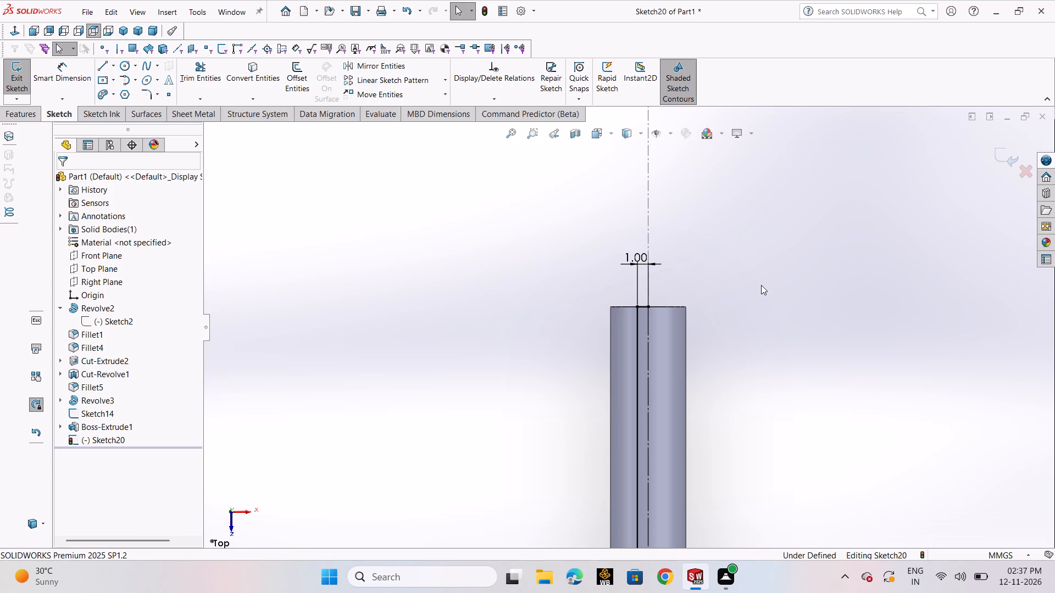
Sketch a horizontal centerline across the boss, about 14.5 mm from its free end and extending past both sides.
{"action": "scroll", "coordinate": [729, 329], "scroll_direction": "up", "scroll_amount": 1}
{"action": "scroll", "coordinate": [134, 87], "scroll_direction": "up", "scroll_amount": 2}
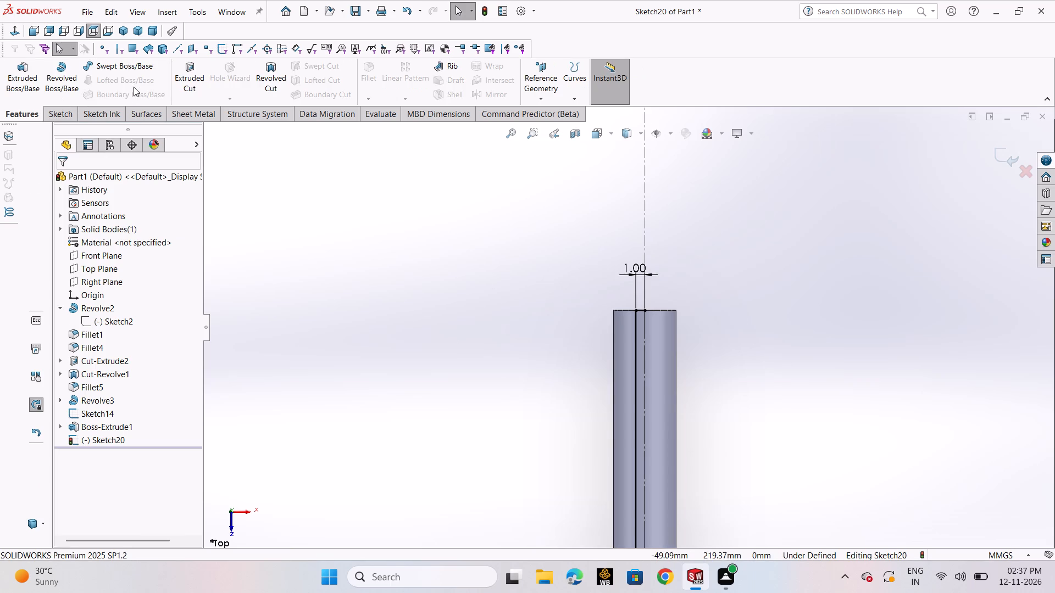
{"action": "scroll", "coordinate": [62, 120], "scroll_direction": "down", "scroll_amount": 2}
{"action": "left_click", "coordinate": [53, 115]}
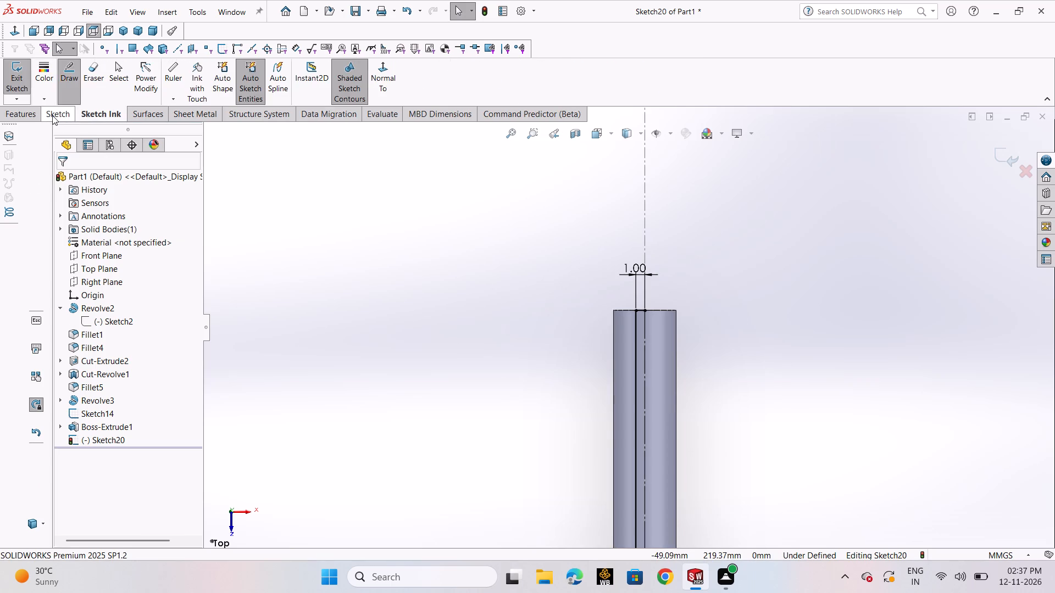
{"action": "left_click", "coordinate": [111, 67]}
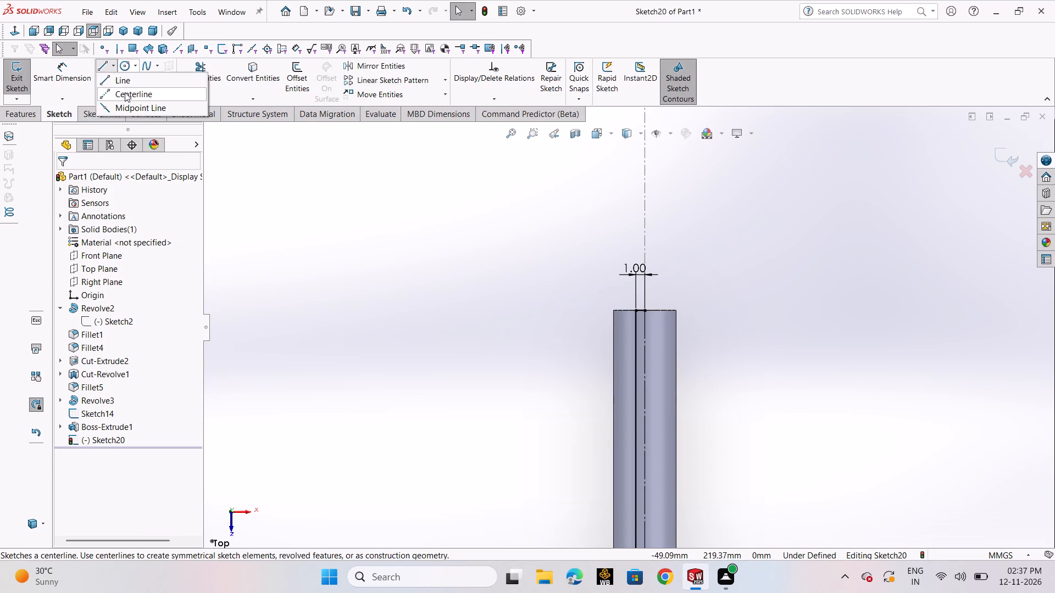
{"action": "left_click", "coordinate": [125, 92]}
{"action": "left_click_drag", "start_coordinate": [524, 440], "coordinate": [777, 441]}
{"action": "left_click", "coordinate": [777, 441]}
{"action": "right_click", "coordinate": [777, 441]}
{"action": "left_click", "coordinate": [803, 451]}
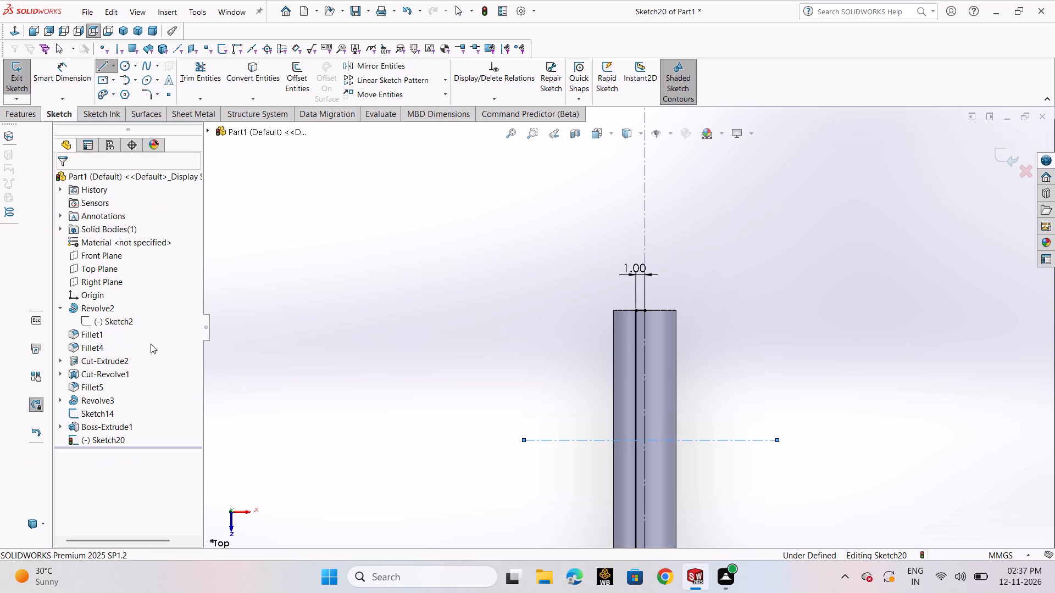
Dimension the horizontal centerline 12 mm from the short line at the boss's free end.
{"action": "left_click", "coordinate": [56, 85]}
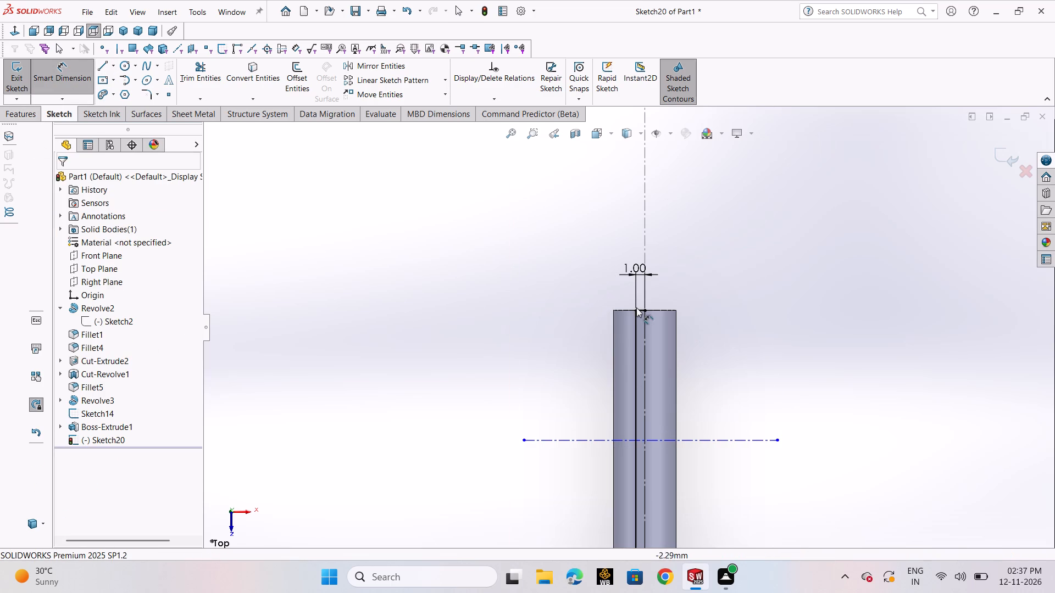
{"action": "left_click", "coordinate": [641, 309]}
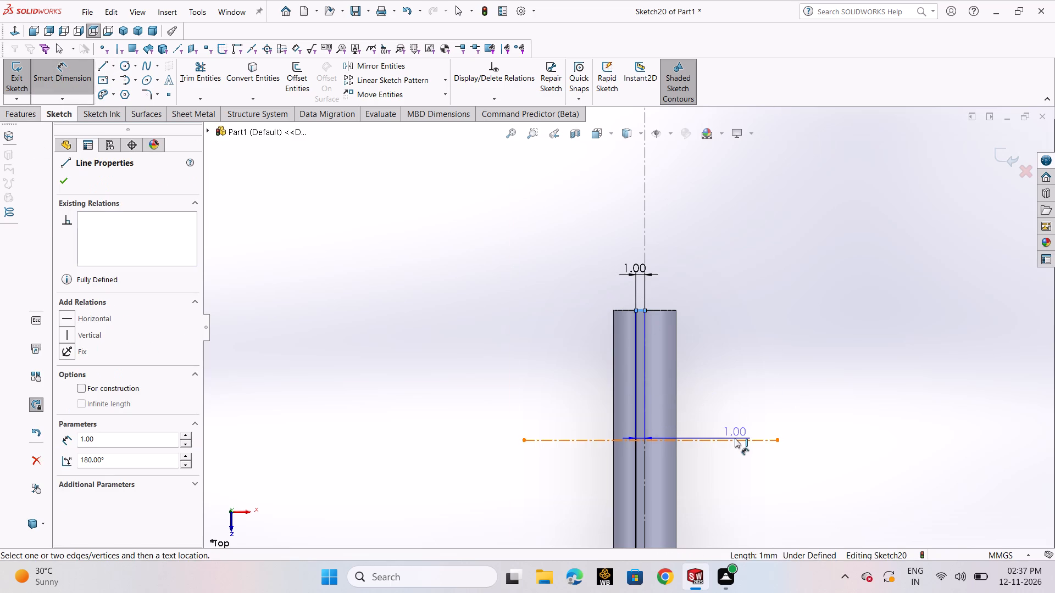
{"action": "left_click", "coordinate": [735, 438]}
{"action": "left_click", "coordinate": [831, 360]}
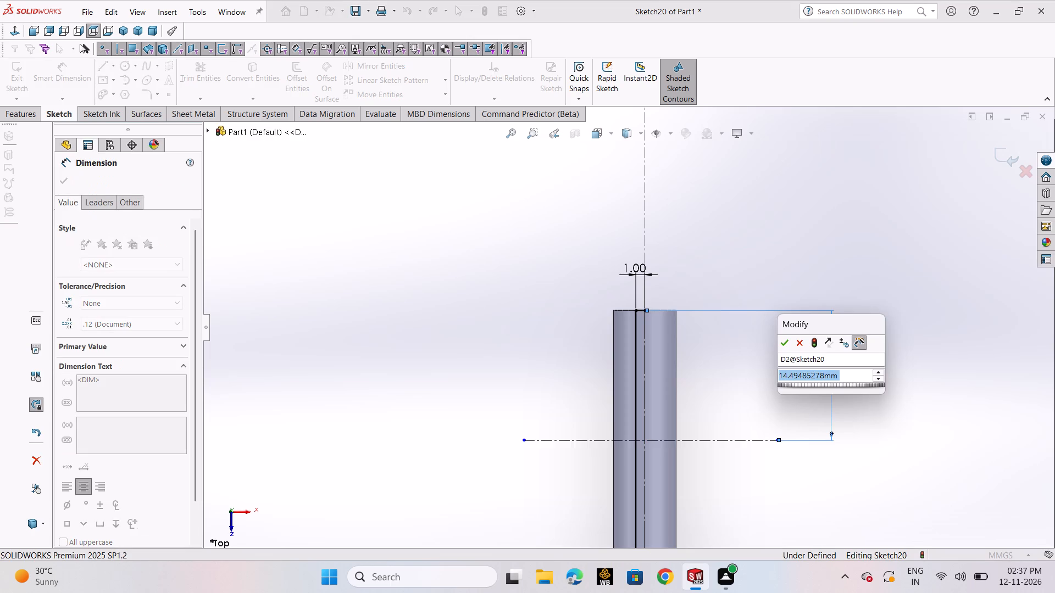
{"action": "type", "text": "32"}
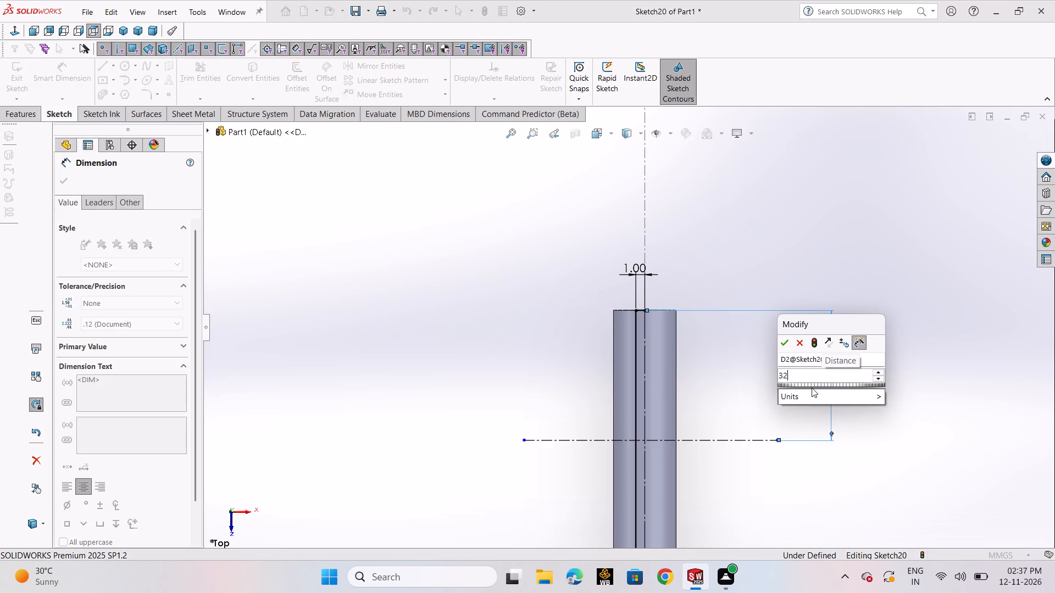
{"action": "key", "text": "BackSpace"}
{"action": "key", "text": "BackSpace"}
{"action": "type", "text": "12"}
{"action": "key", "text": "Return"}
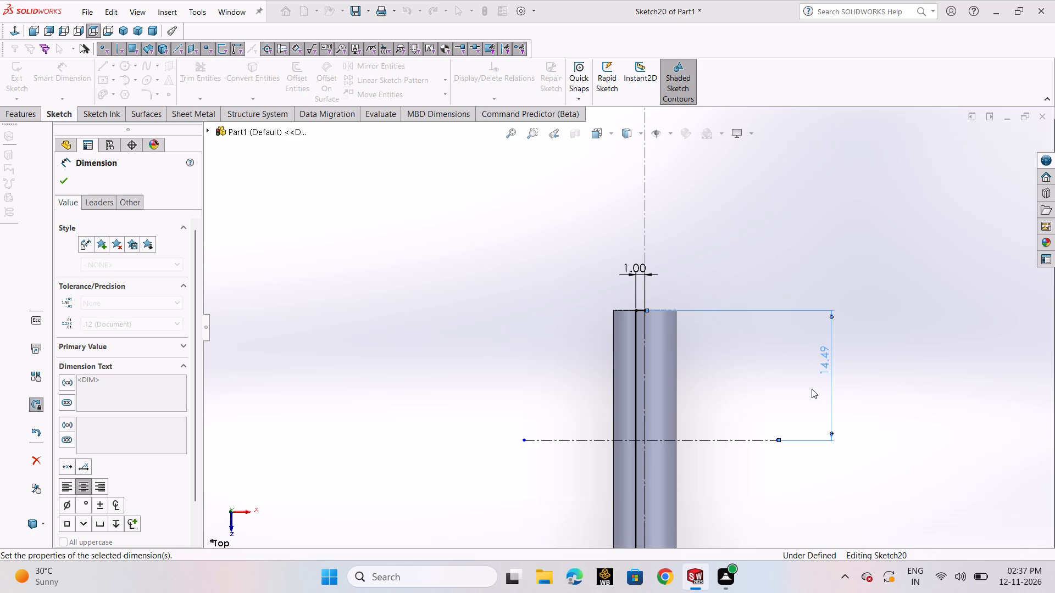
Sketch a slanted line from the 1 mm line's outer end to where the horizontal centerline meets the boss edge, closing a triangle along that edge and the free end.
{"action": "left_click", "coordinate": [71, 187]}
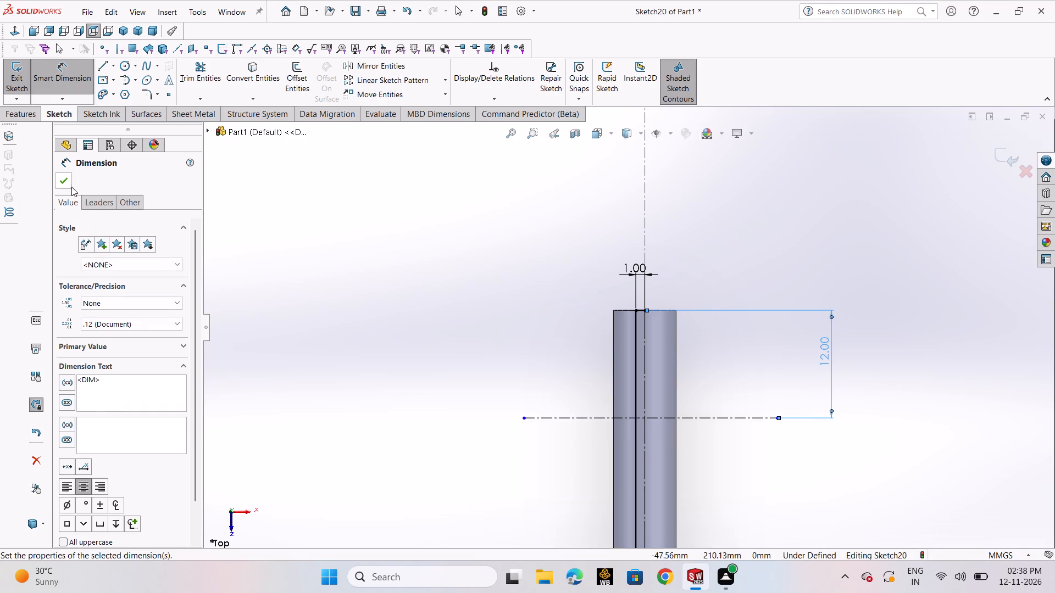
{"action": "left_click", "coordinate": [112, 65]}
{"action": "left_click", "coordinate": [115, 79]}
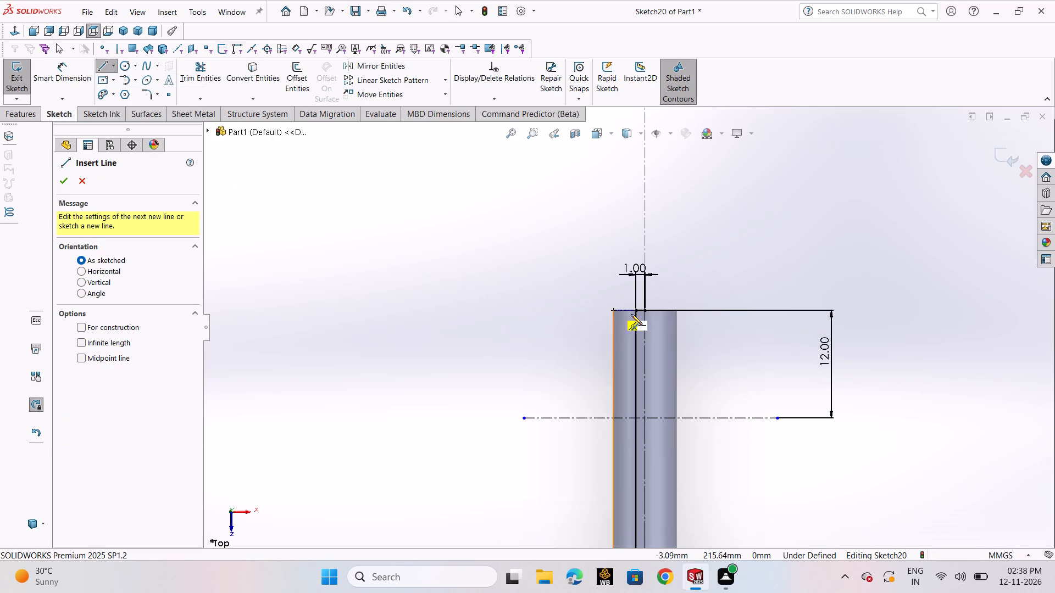
{"action": "left_click", "coordinate": [636, 312]}
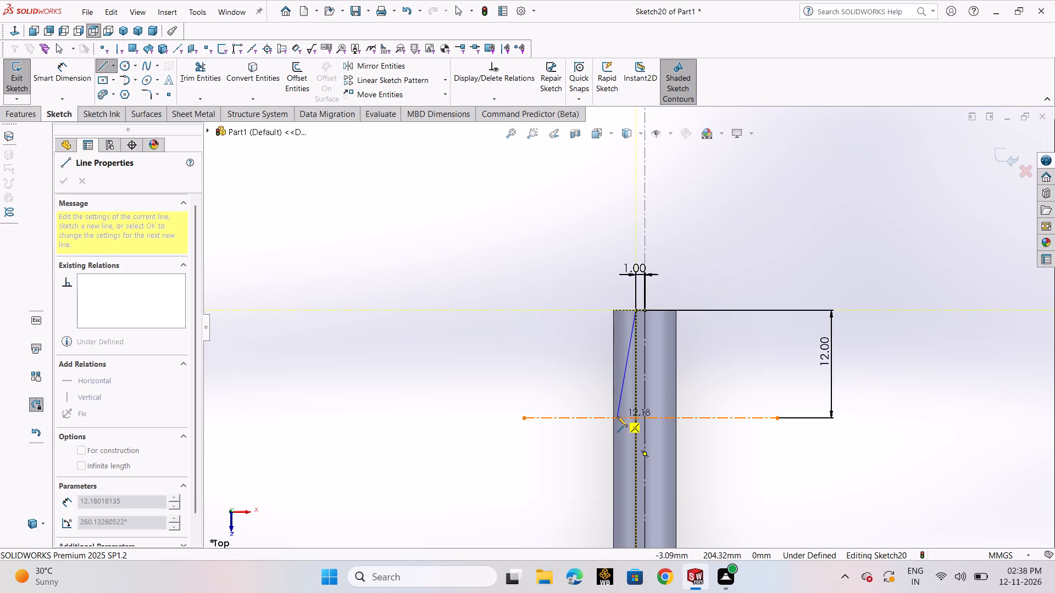
{"action": "left_click", "coordinate": [616, 418]}
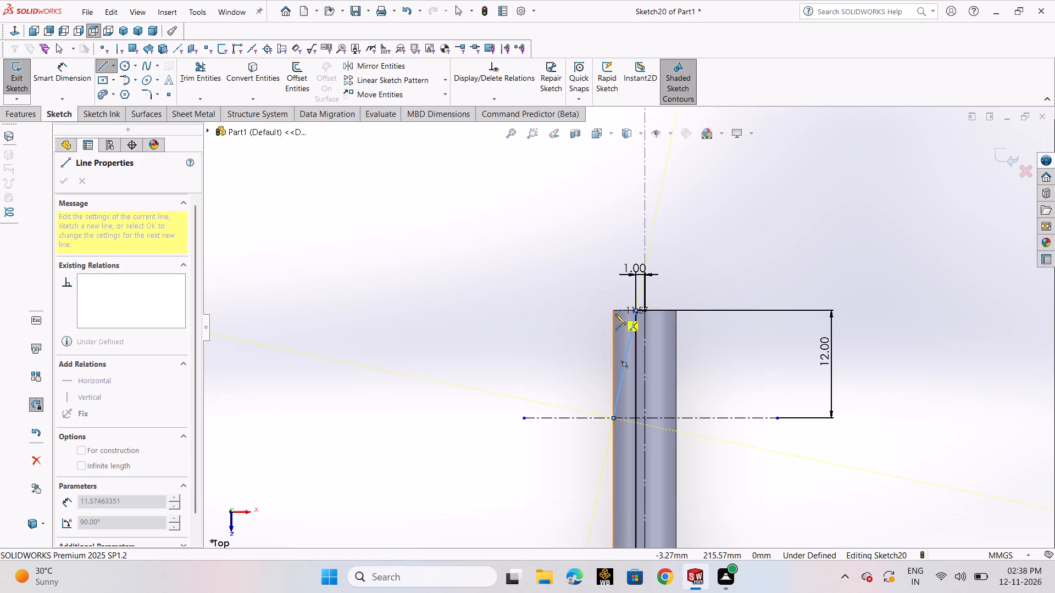
{"action": "left_click", "coordinate": [614, 311]}
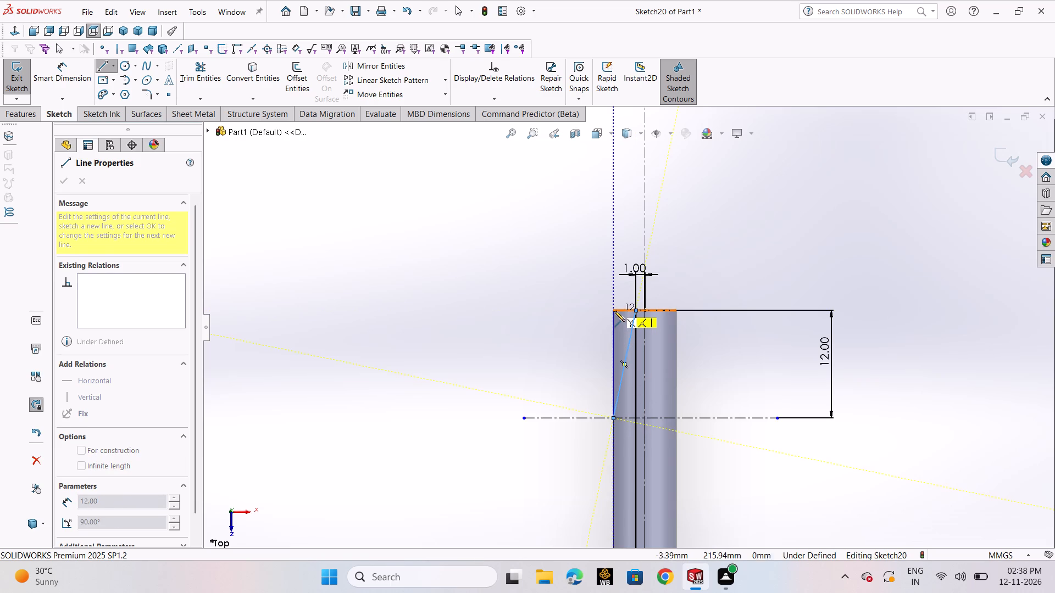
{"action": "left_click", "coordinate": [636, 310]}
{"action": "right_click", "coordinate": [635, 311]}
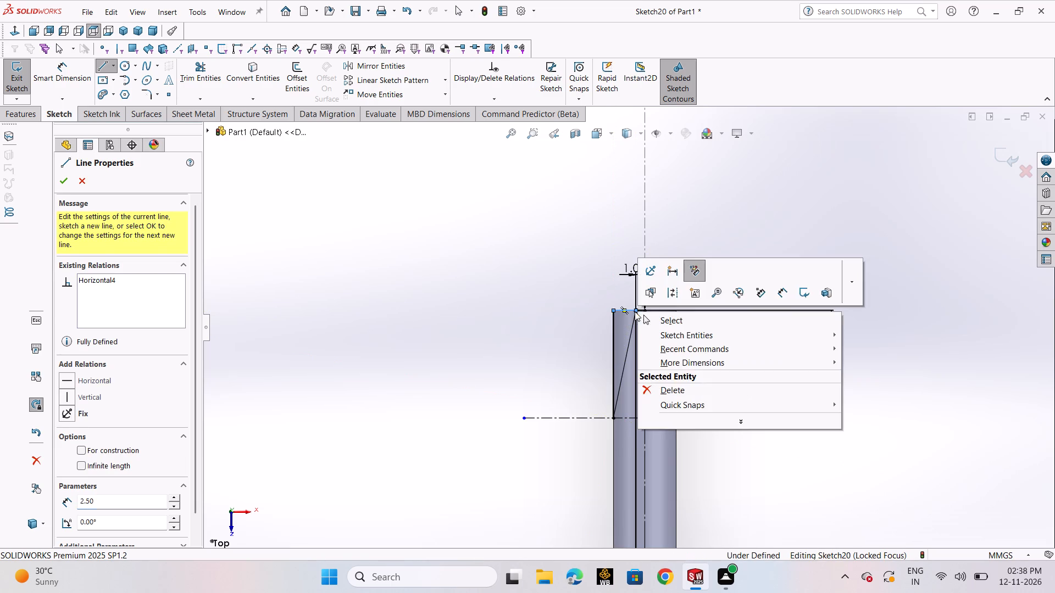
{"action": "left_click", "coordinate": [656, 316]}
{"action": "scroll", "coordinate": [643, 298], "scroll_direction": "down", "scroll_amount": 1}
{"action": "scroll", "coordinate": [677, 295], "scroll_direction": "up", "scroll_amount": 2}
{"action": "scroll", "coordinate": [677, 295], "scroll_direction": "down", "scroll_amount": 1}
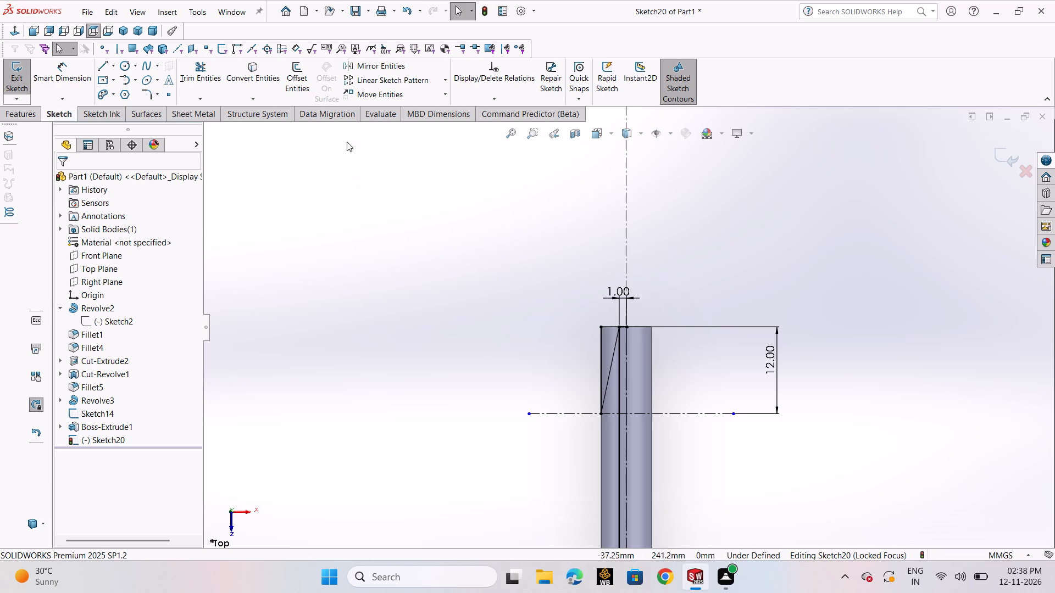
Trim away the 1 mm line at the boss's free end and the vertical line's portion between the free end and the horizontal centerline.
{"action": "left_click", "coordinate": [202, 71]}
{"action": "scroll", "coordinate": [601, 303], "scroll_direction": "down", "scroll_amount": 4}
{"action": "scroll", "coordinate": [648, 327], "scroll_direction": "down", "scroll_amount": 4}
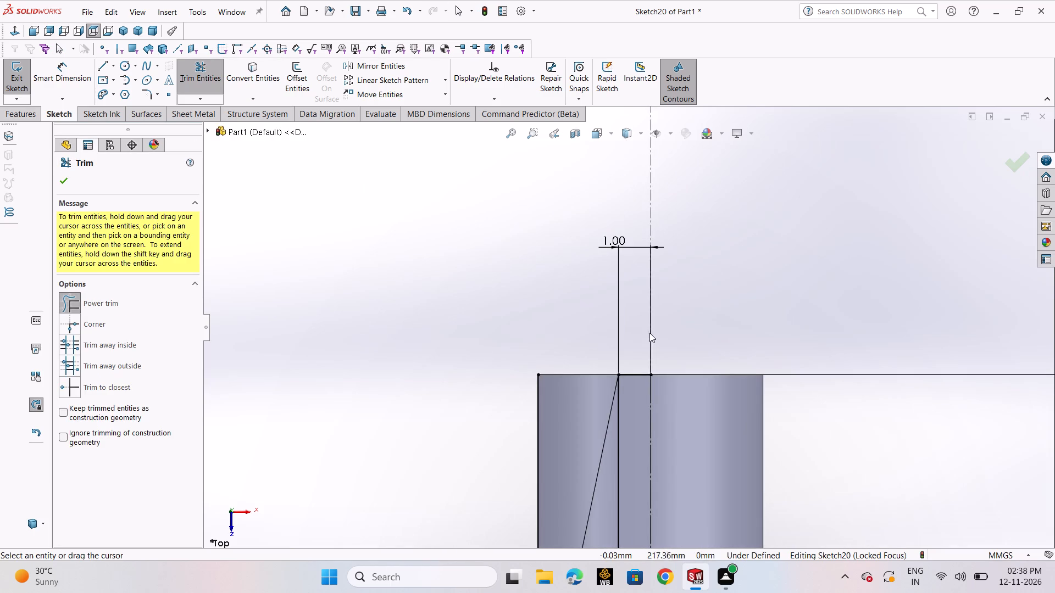
{"action": "left_click_drag", "start_coordinate": [645, 346], "coordinate": [614, 460]}
{"action": "scroll", "coordinate": [708, 332], "scroll_direction": "up", "scroll_amount": 3}
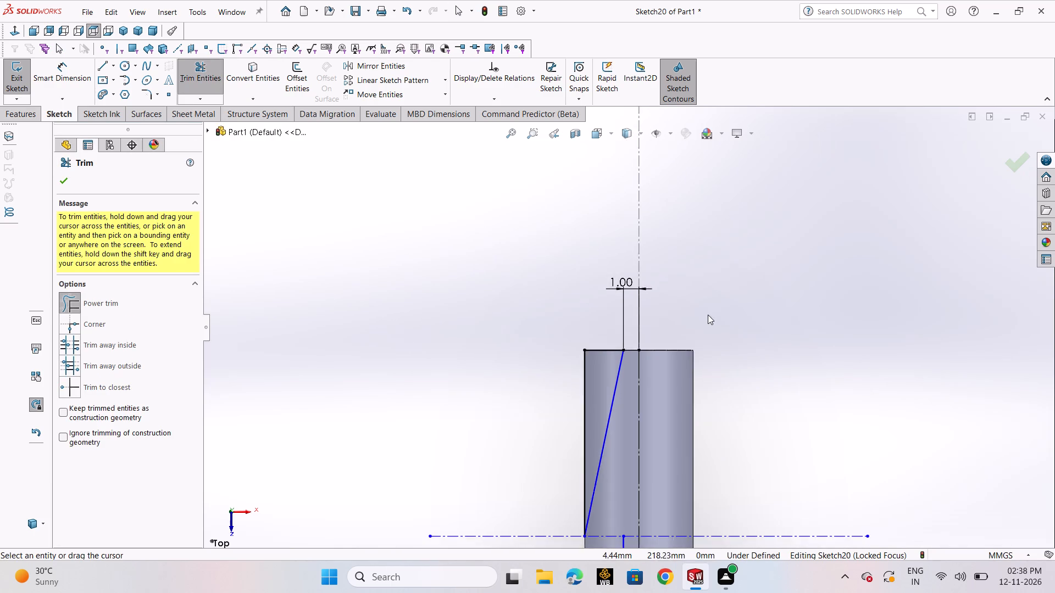
{"action": "scroll", "coordinate": [708, 315], "scroll_direction": "up", "scroll_amount": 8}
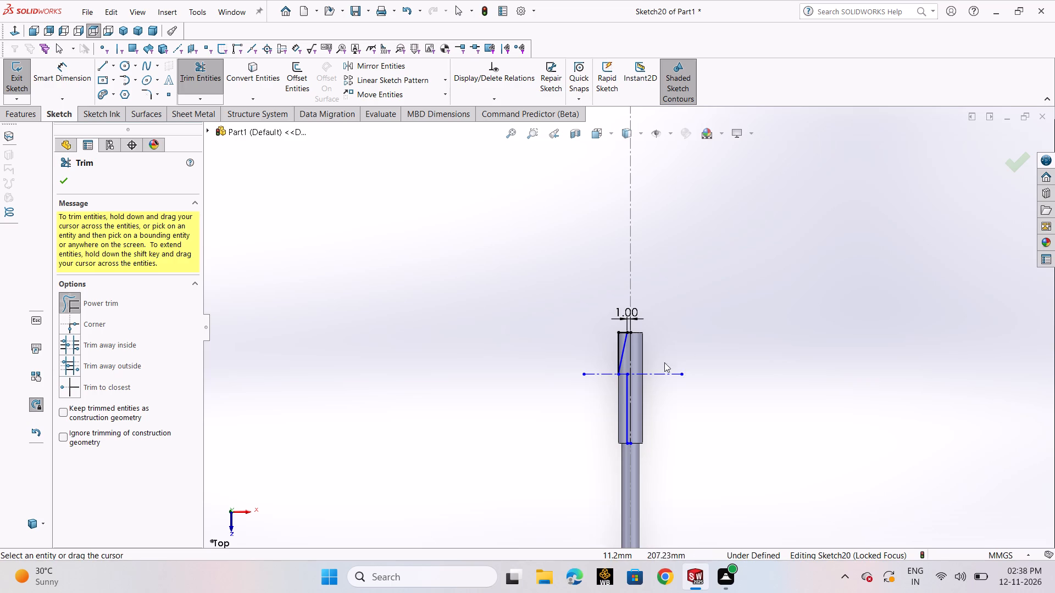
{"action": "scroll", "coordinate": [659, 360], "scroll_direction": "down", "scroll_amount": 3}
{"action": "scroll", "coordinate": [606, 346], "scroll_direction": "down", "scroll_amount": 6}
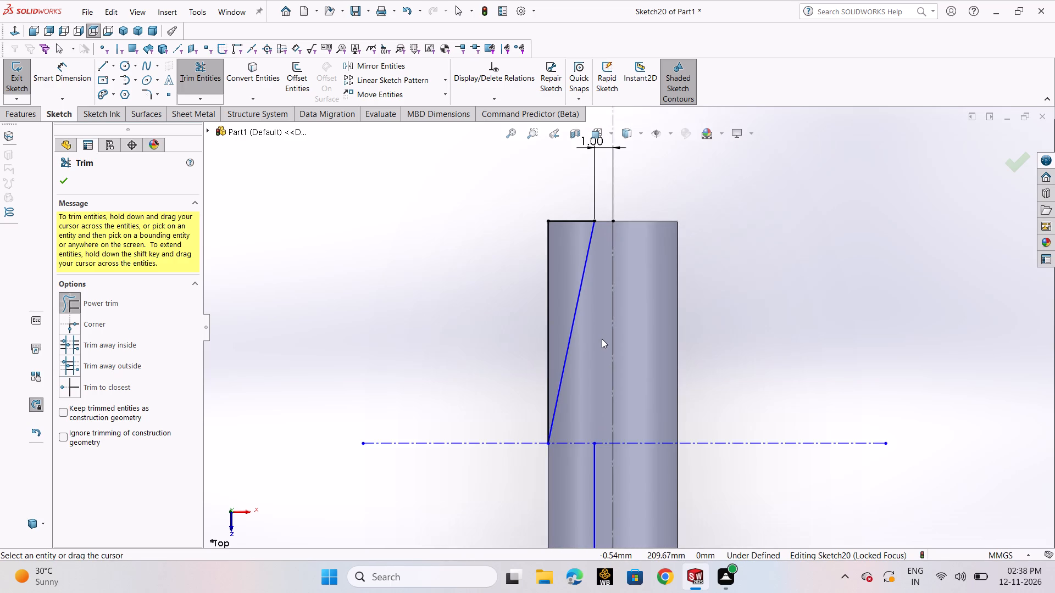
{"action": "scroll", "coordinate": [608, 342], "scroll_direction": "down", "scroll_amount": 2}
{"action": "left_click", "coordinate": [63, 183]}
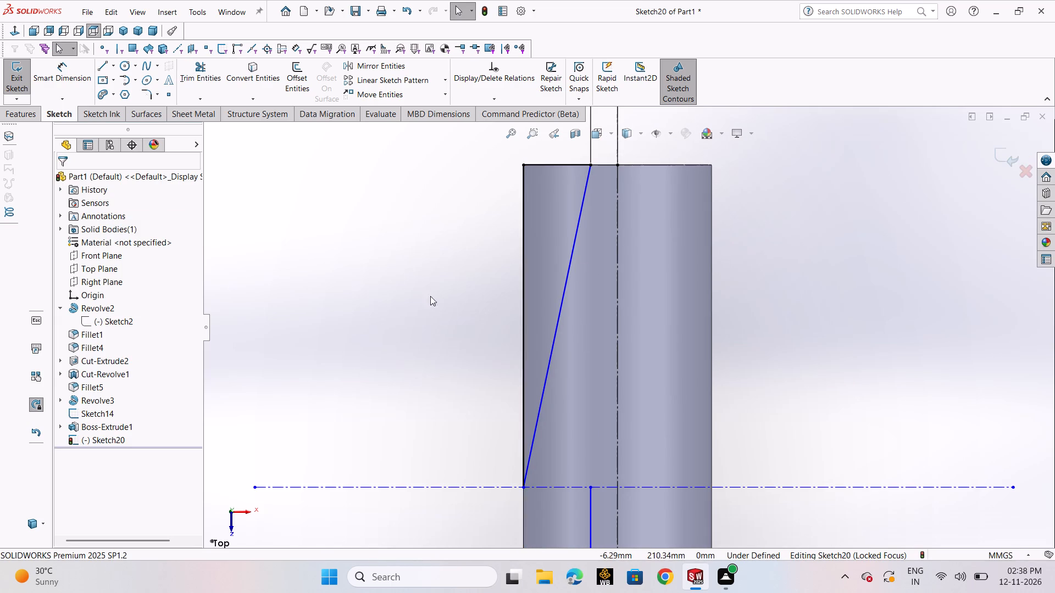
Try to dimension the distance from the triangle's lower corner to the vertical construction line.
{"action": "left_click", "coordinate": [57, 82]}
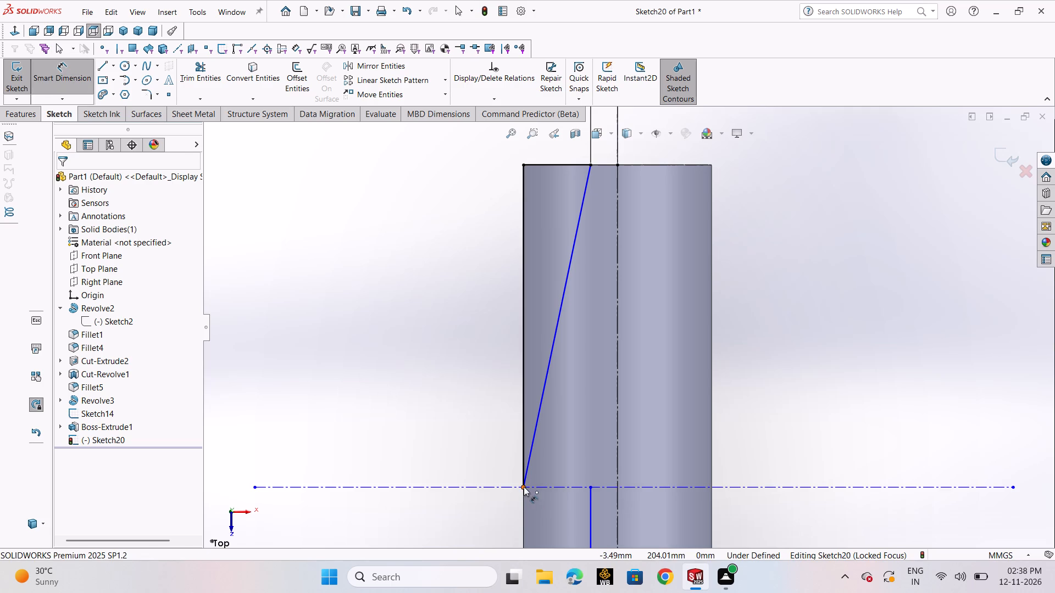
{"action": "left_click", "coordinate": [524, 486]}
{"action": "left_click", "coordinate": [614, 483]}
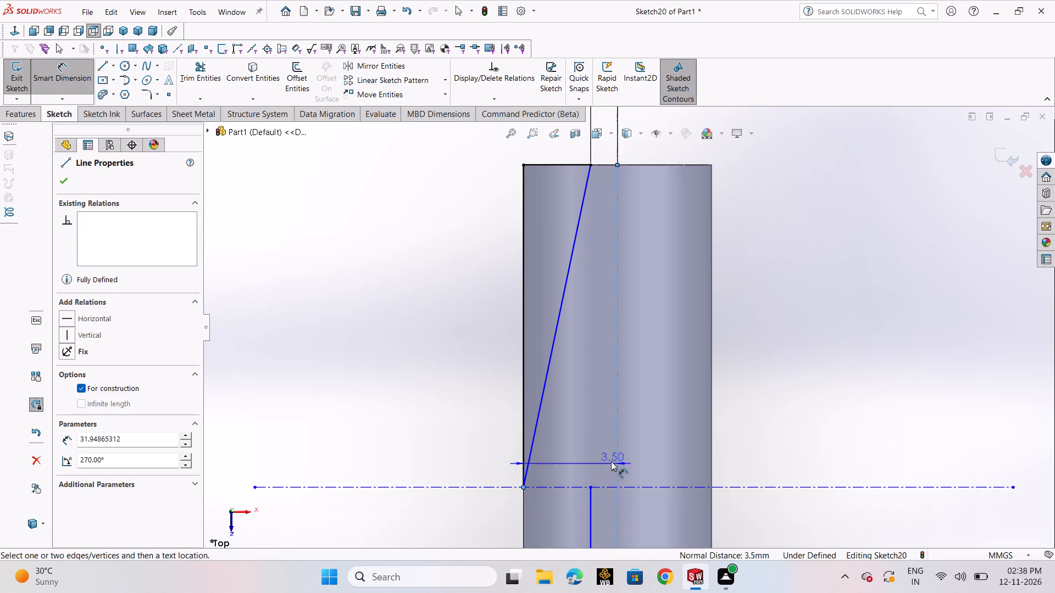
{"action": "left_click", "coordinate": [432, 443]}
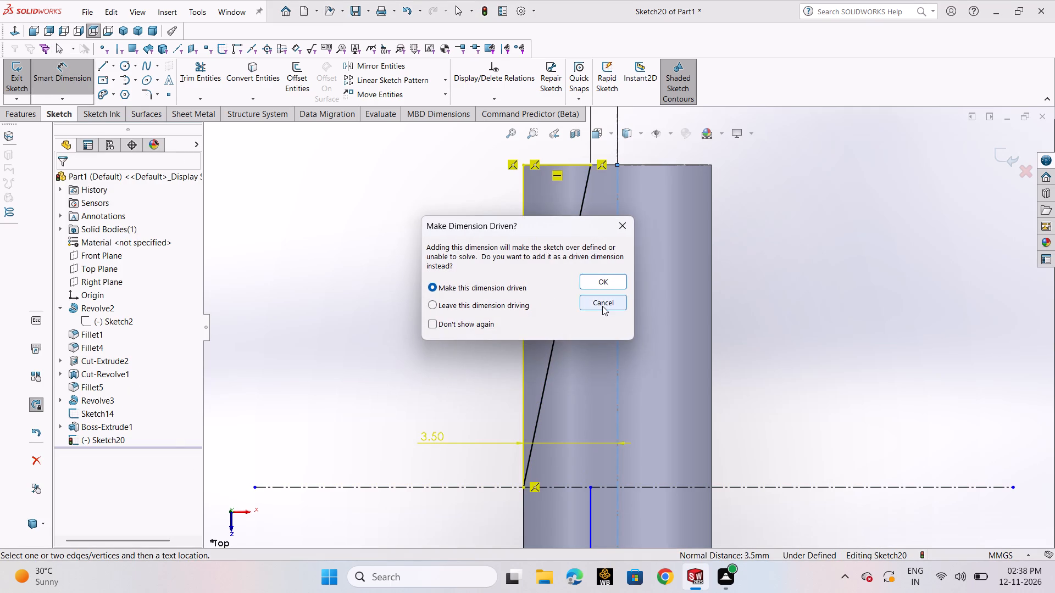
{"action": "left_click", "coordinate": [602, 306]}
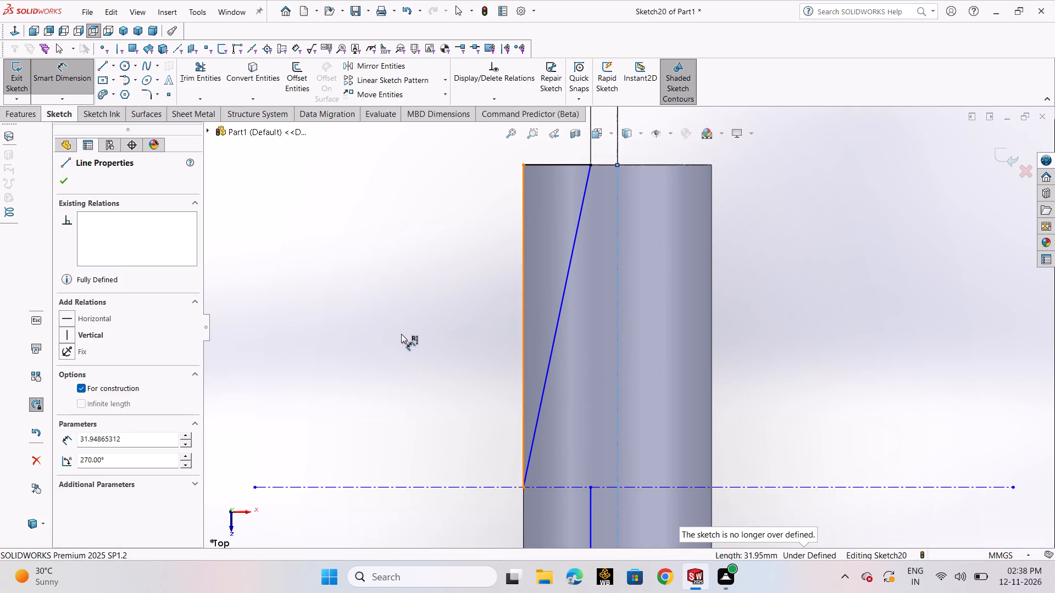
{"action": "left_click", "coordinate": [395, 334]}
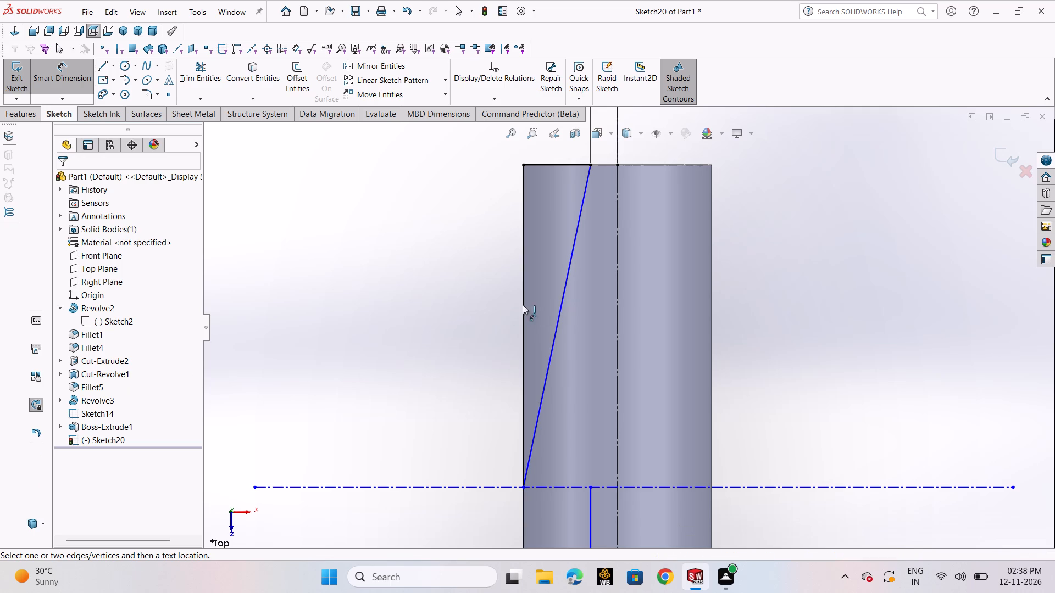
Dimension the angle between the triangle's slanted line and the horizontal centerline.
{"action": "left_click", "coordinate": [558, 307]}
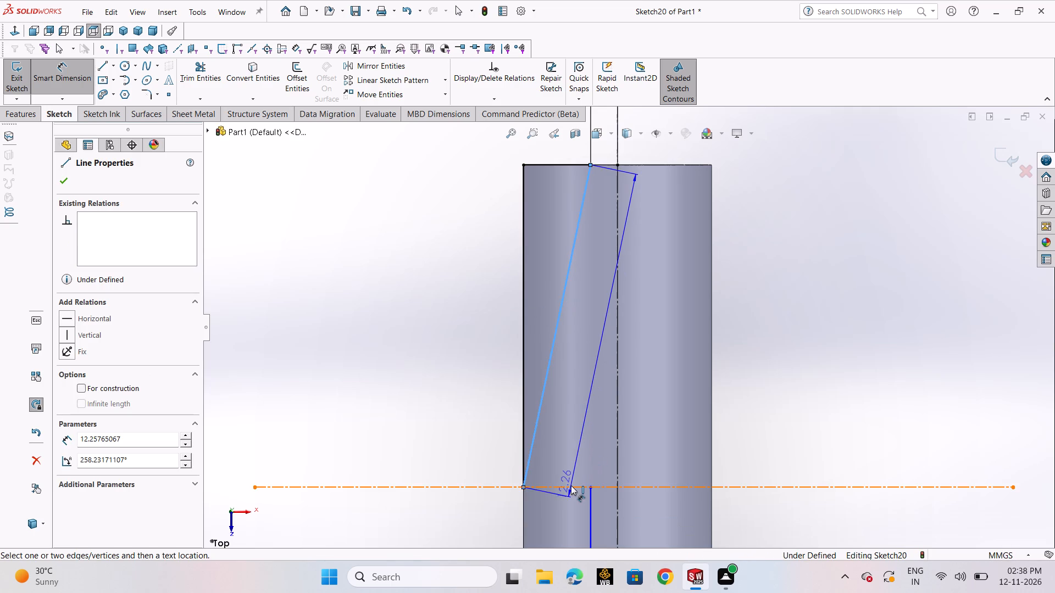
{"action": "left_click", "coordinate": [571, 485]}
{"action": "left_click", "coordinate": [575, 445]}
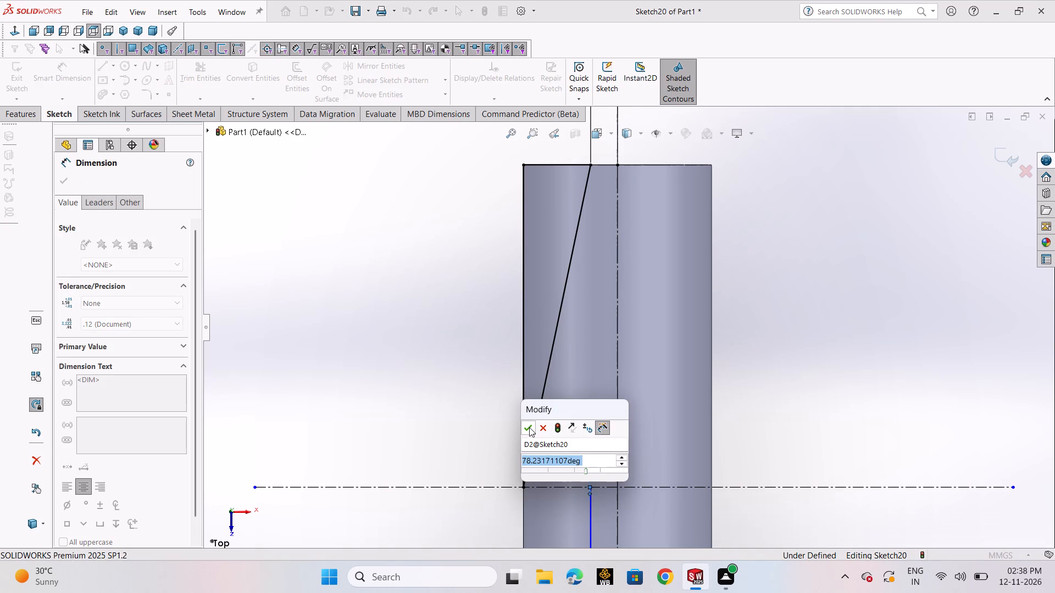
{"action": "left_click", "coordinate": [529, 427]}
{"action": "left_click", "coordinate": [457, 423]}
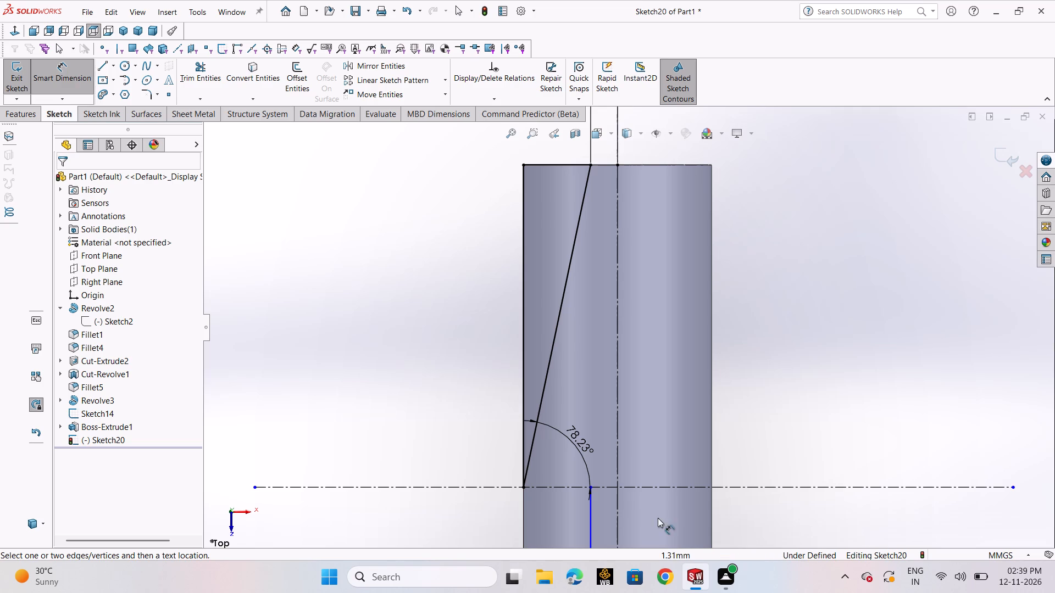
Convert the remaining vertical line below the horizontal centerline to construction geometry and exit the sketch.
{"action": "scroll", "coordinate": [597, 477], "scroll_direction": "up", "scroll_amount": 3}
{"action": "left_click", "coordinate": [604, 474]}
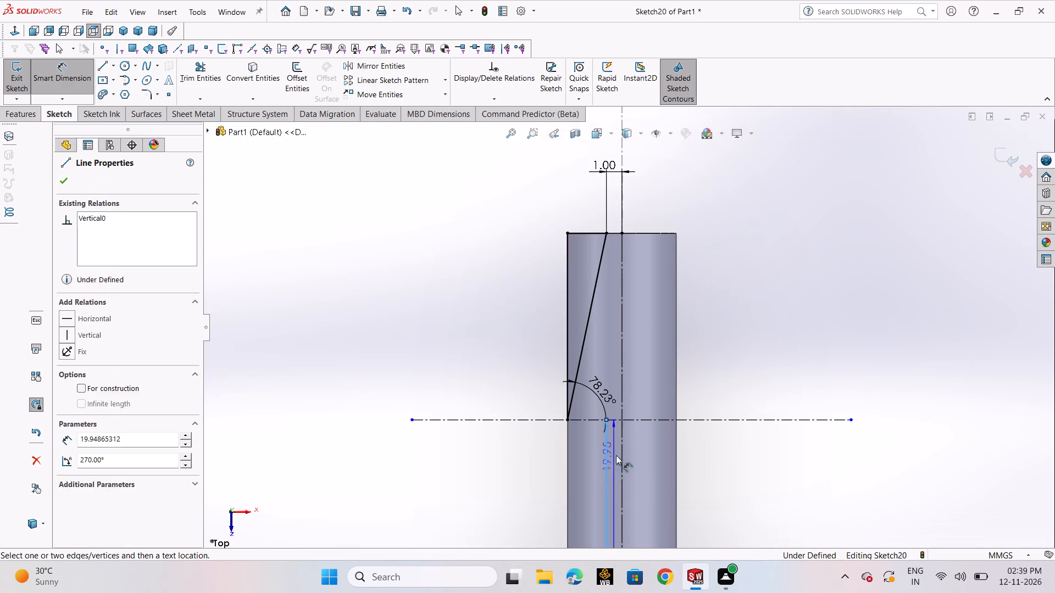
{"action": "key", "text": "Escape"}
{"action": "key", "text": "Escape"}
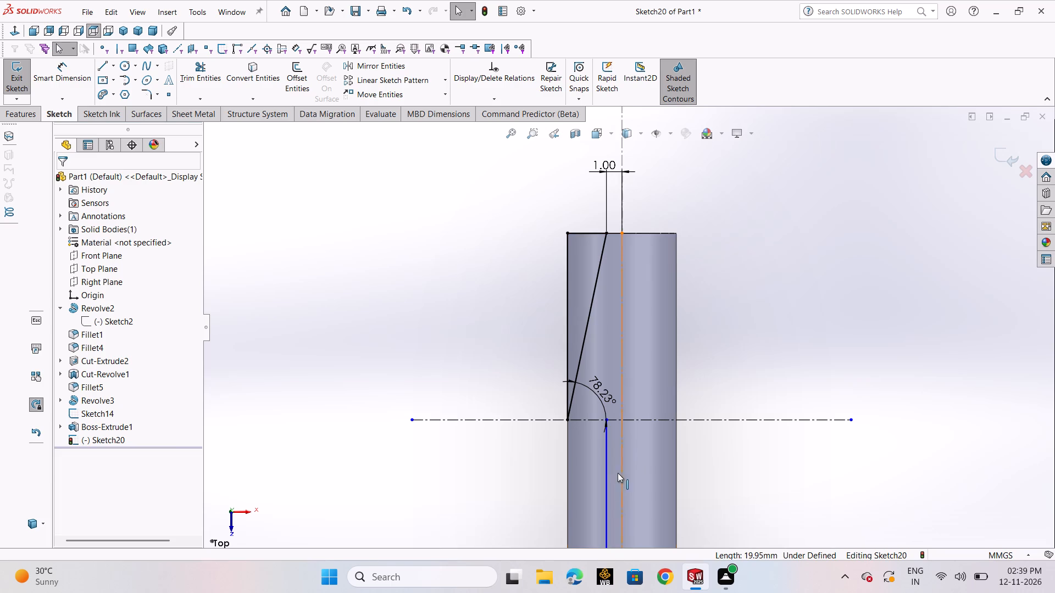
{"action": "left_click", "coordinate": [604, 467]}
{"action": "left_click", "coordinate": [660, 435]}
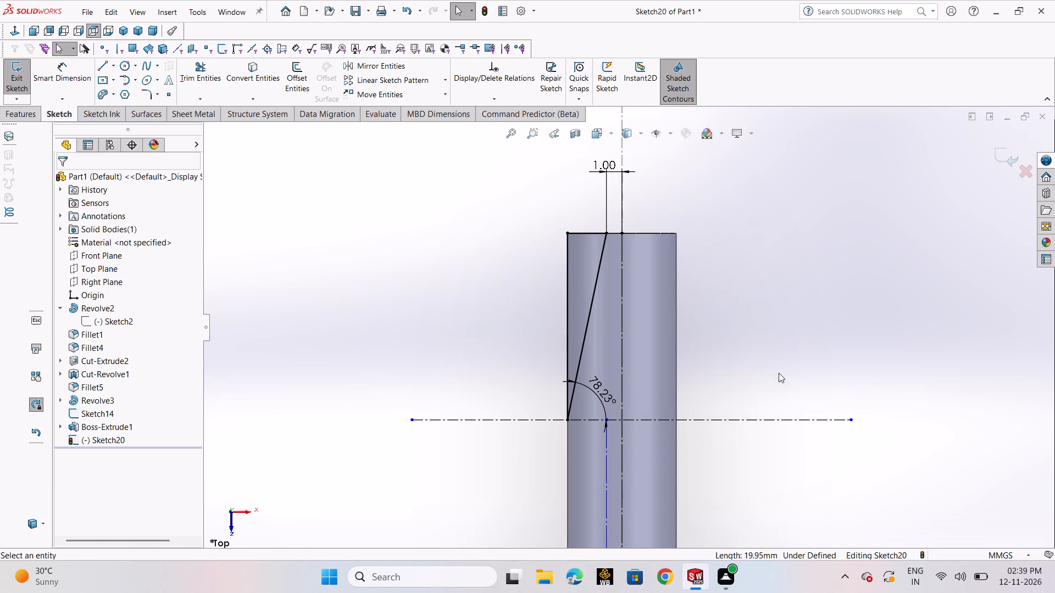
{"action": "left_click", "coordinate": [789, 367]}
{"action": "left_click", "coordinate": [1003, 158]}
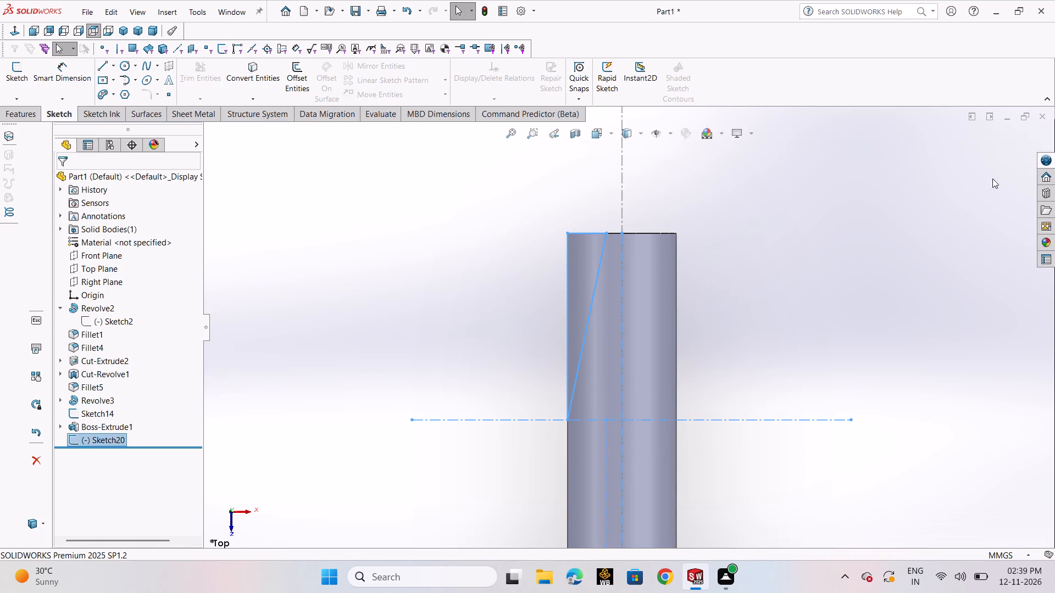
Extrude-cut the triangular contour through the boss with a Mid Plane depth of 32 mm to bevel one side of the tip.
{"action": "left_click", "coordinate": [16, 116]}
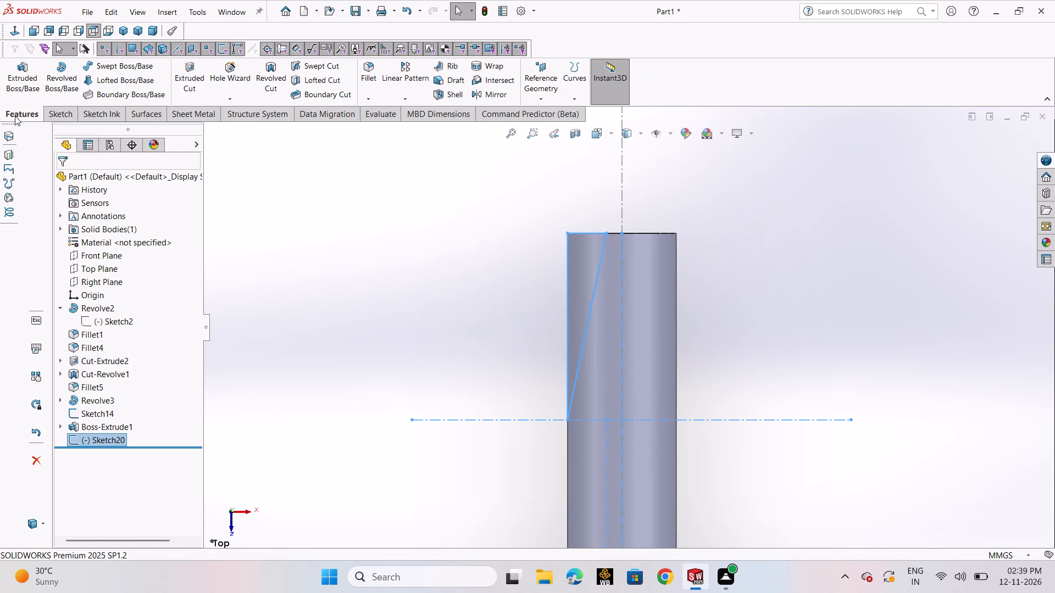
{"action": "left_click", "coordinate": [190, 83]}
{"action": "middle_click_drag", "start_coordinate": [421, 261], "coordinate": [480, 283]}
{"action": "left_click", "coordinate": [640, 305]}
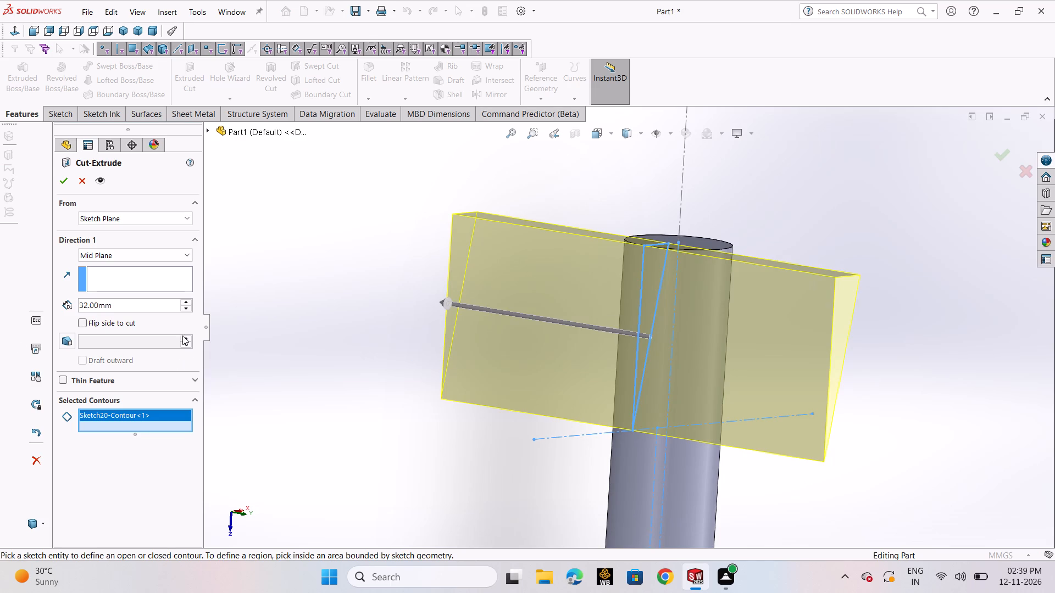
{"action": "left_click", "coordinate": [61, 187]}
{"action": "left_click", "coordinate": [337, 315]}
{"action": "middle_click_drag", "start_coordinate": [830, 296], "coordinate": [790, 275]}
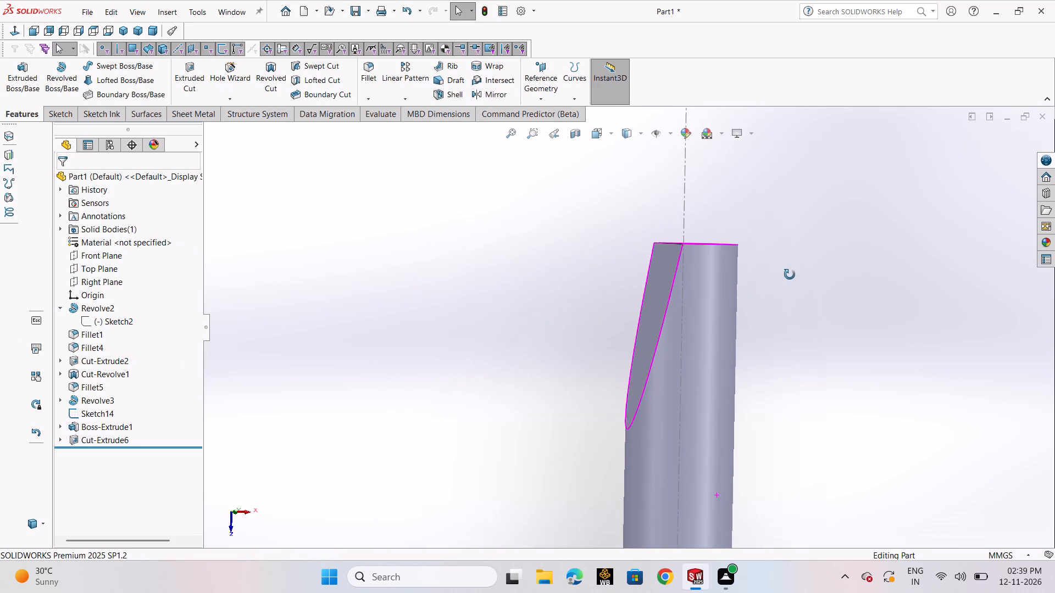
{"action": "middle_click_drag", "start_coordinate": [790, 275], "coordinate": [789, 275]}
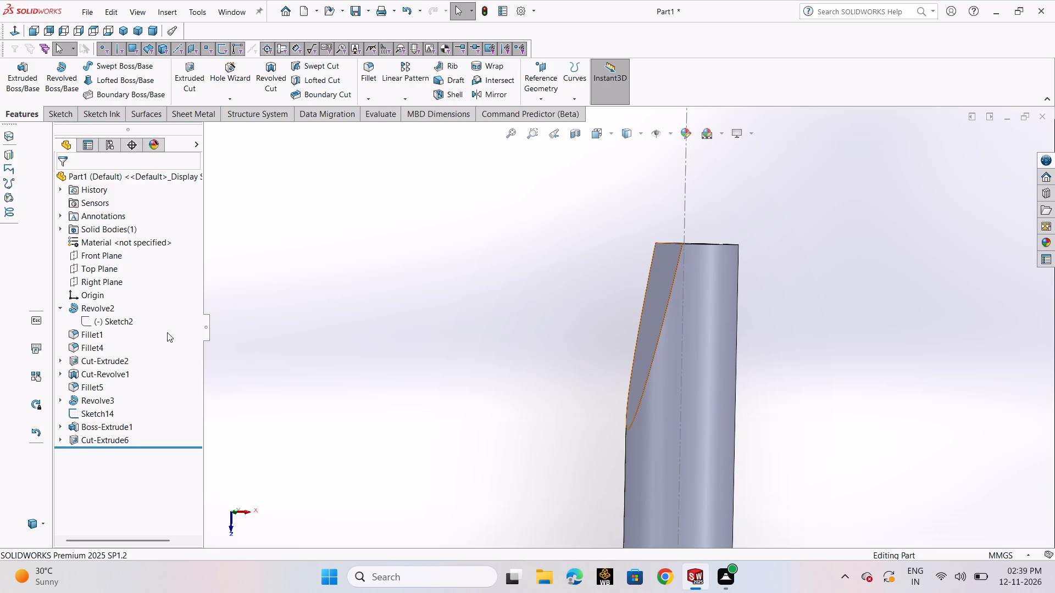
Start a sketch on the Top Plane and draw a horizontal centerline about 26 mm long across the boss near its shaft end.
{"action": "left_click", "coordinate": [105, 266]}
{"action": "left_click", "coordinate": [124, 251]}
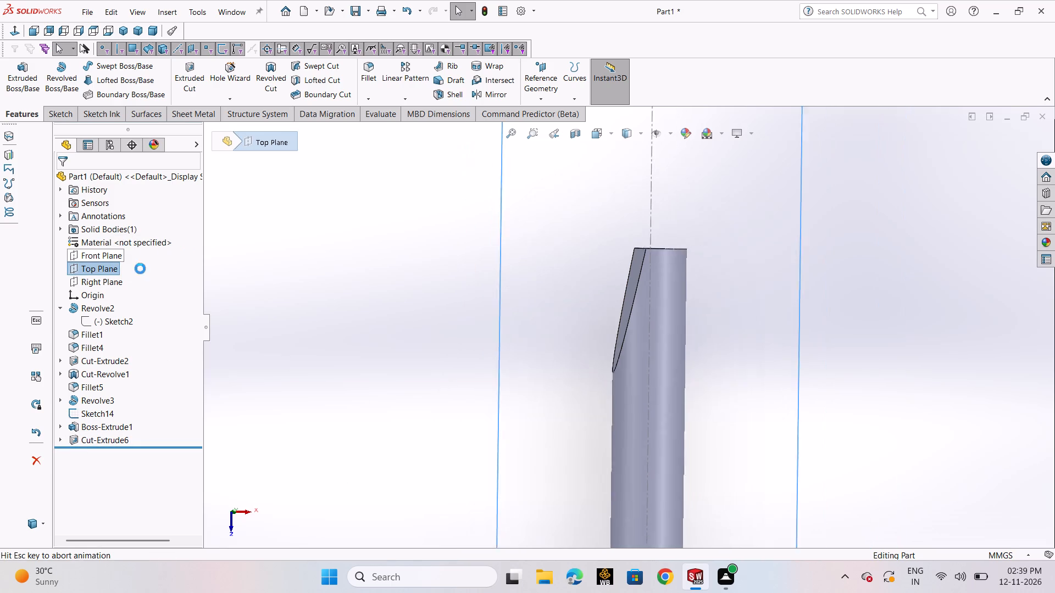
{"action": "scroll", "coordinate": [635, 277], "scroll_direction": "down", "scroll_amount": 7}
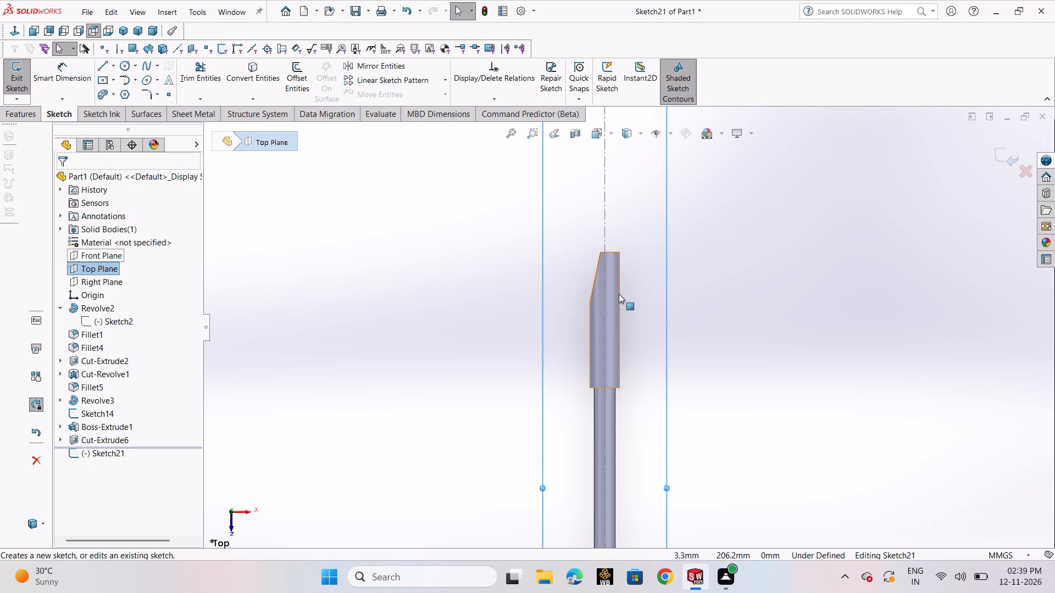
{"action": "scroll", "coordinate": [619, 294], "scroll_direction": "down", "scroll_amount": 4}
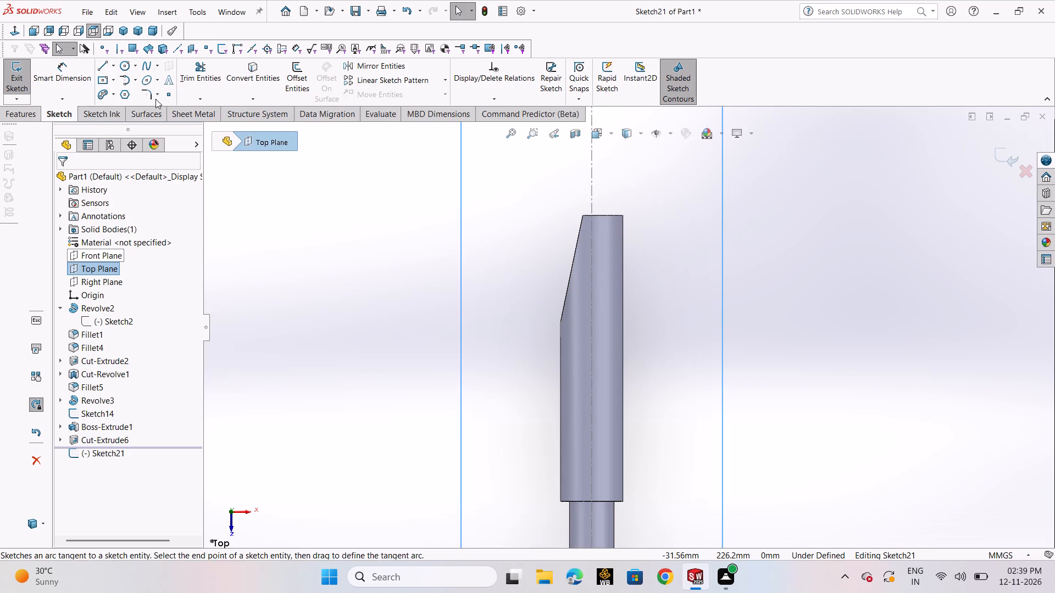
{"action": "left_click", "coordinate": [110, 66]}
{"action": "left_click", "coordinate": [126, 93]}
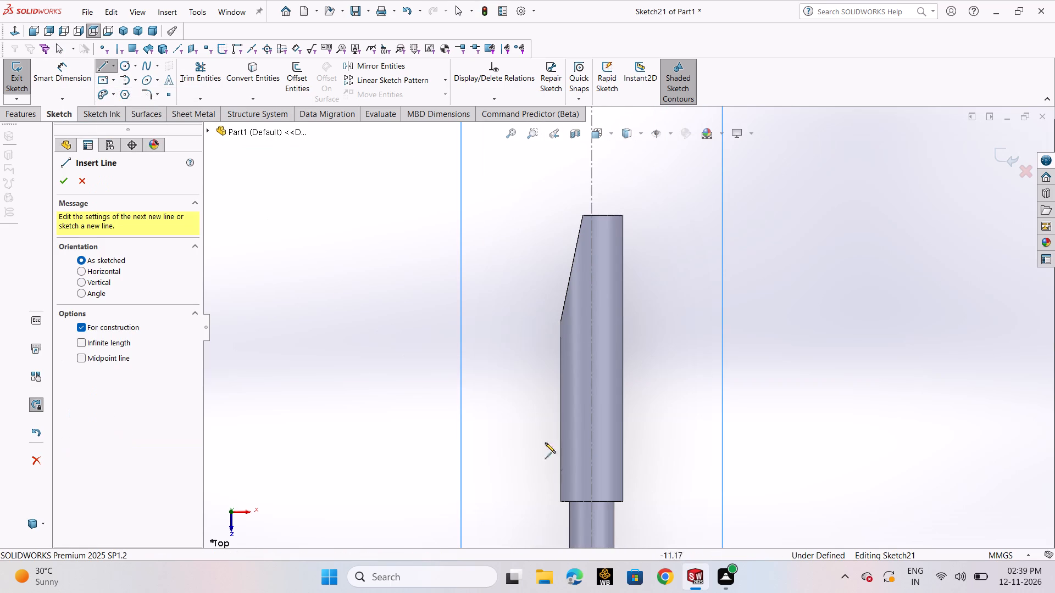
{"action": "left_click", "coordinate": [511, 454]}
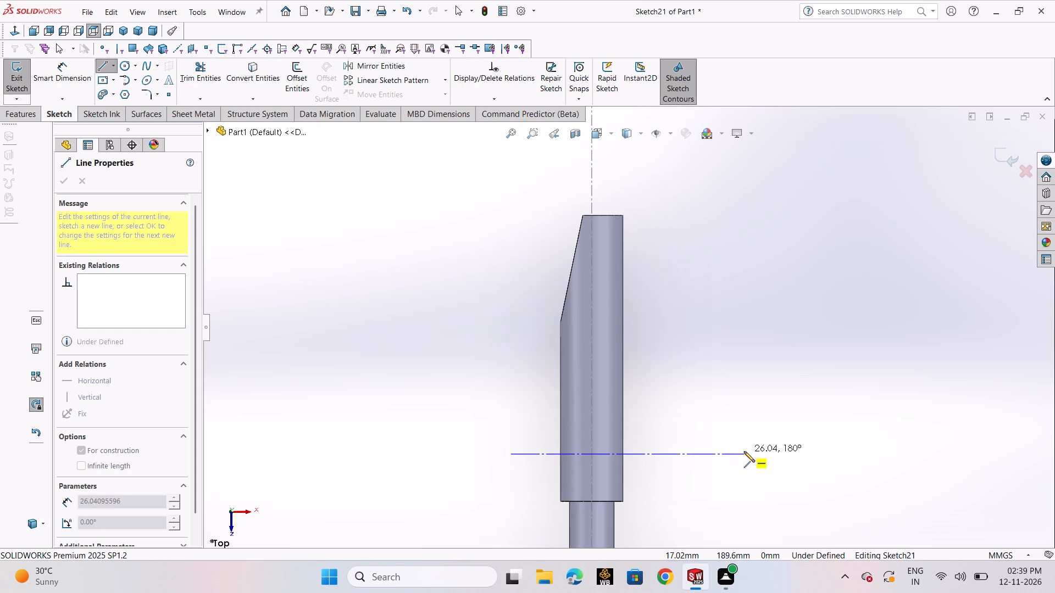
{"action": "left_click", "coordinate": [744, 451]}
{"action": "right_click", "coordinate": [745, 451]}
{"action": "left_click", "coordinate": [774, 457]}
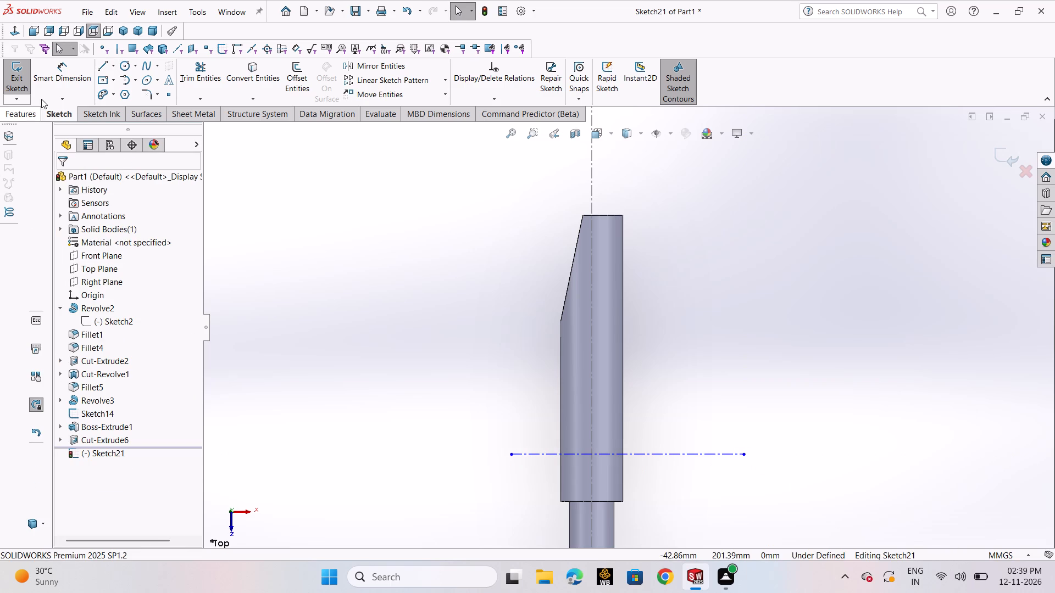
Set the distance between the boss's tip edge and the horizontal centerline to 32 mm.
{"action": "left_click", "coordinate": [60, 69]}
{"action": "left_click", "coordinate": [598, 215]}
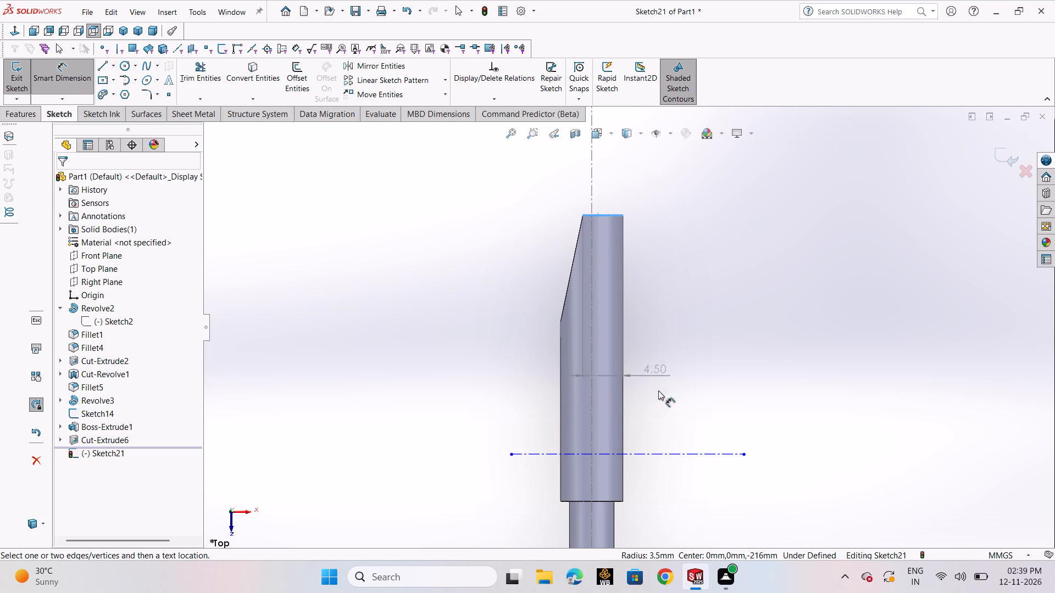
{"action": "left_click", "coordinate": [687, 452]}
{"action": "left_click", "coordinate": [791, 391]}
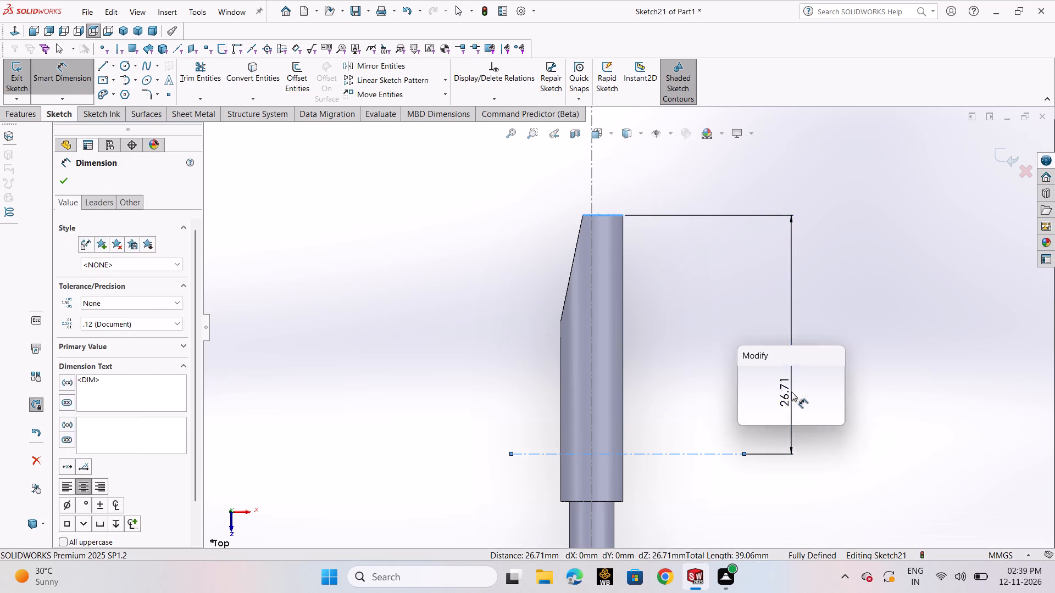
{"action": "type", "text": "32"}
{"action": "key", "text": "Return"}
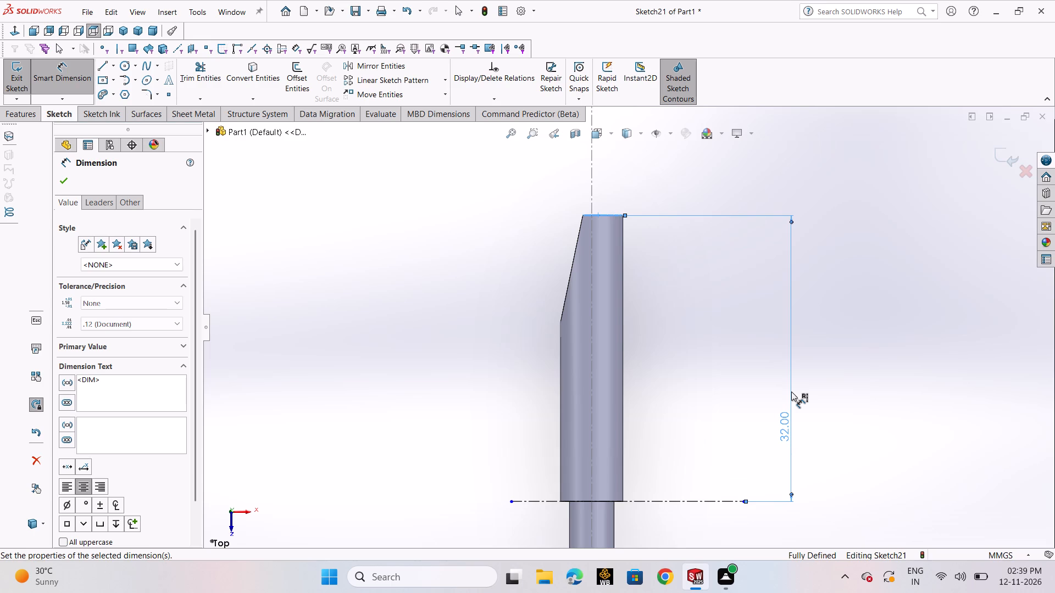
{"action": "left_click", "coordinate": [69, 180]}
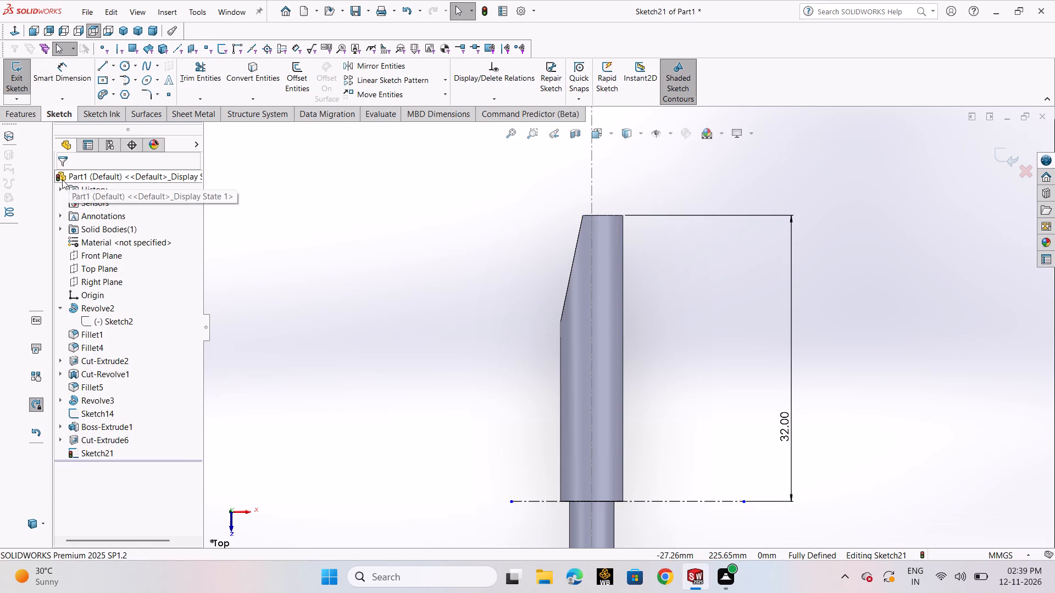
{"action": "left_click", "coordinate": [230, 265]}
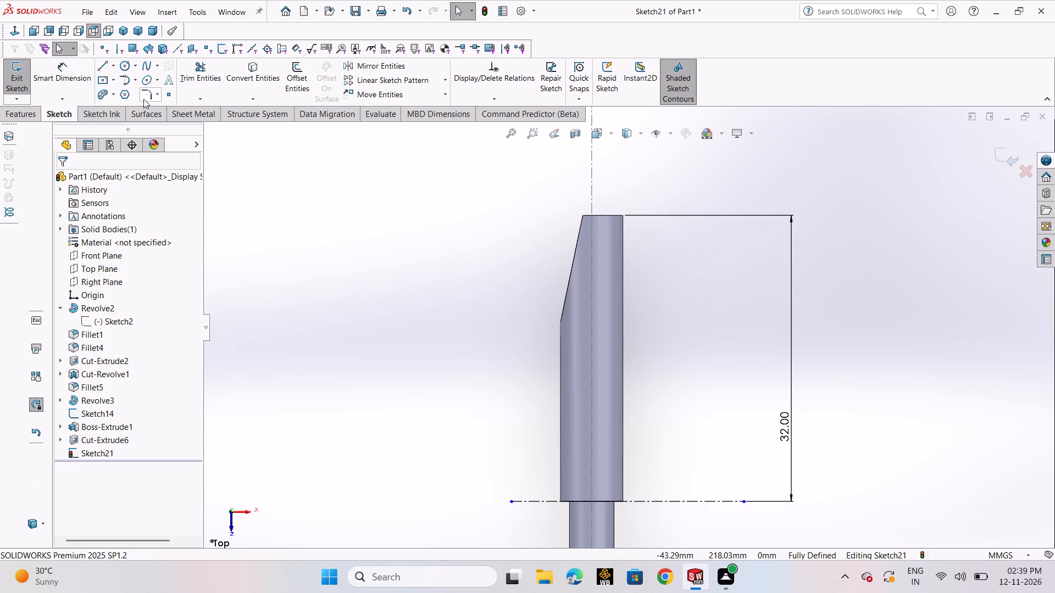
Draw a vertical line about 20 mm long on the boss's side edge, from the bevel's corner to the horizontal centerline.
{"action": "left_click", "coordinate": [107, 70]}
{"action": "left_click", "coordinate": [109, 81]}
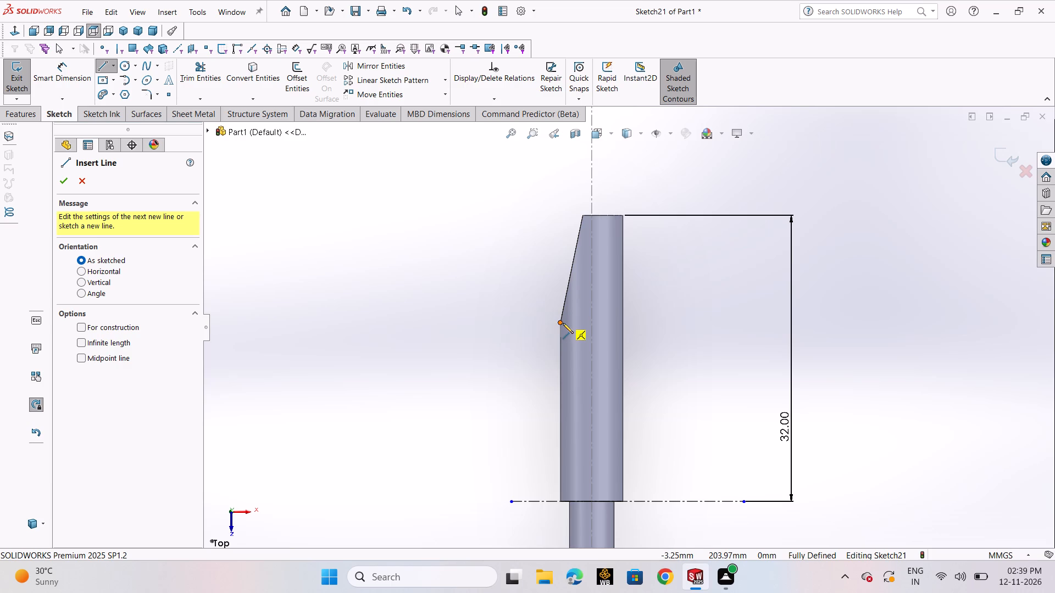
{"action": "left_click", "coordinate": [562, 323]}
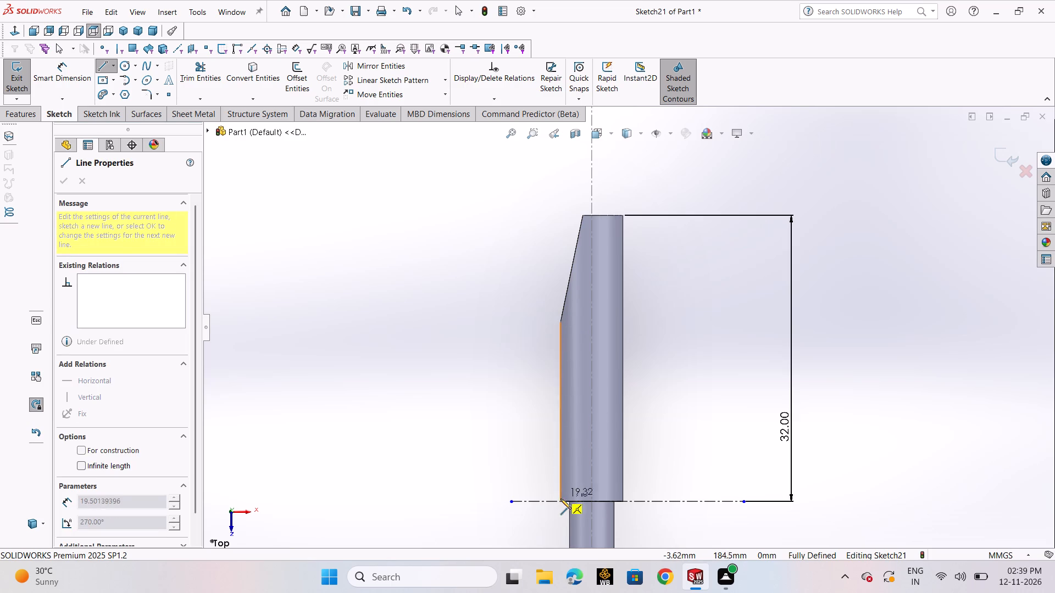
{"action": "left_click", "coordinate": [560, 501]}
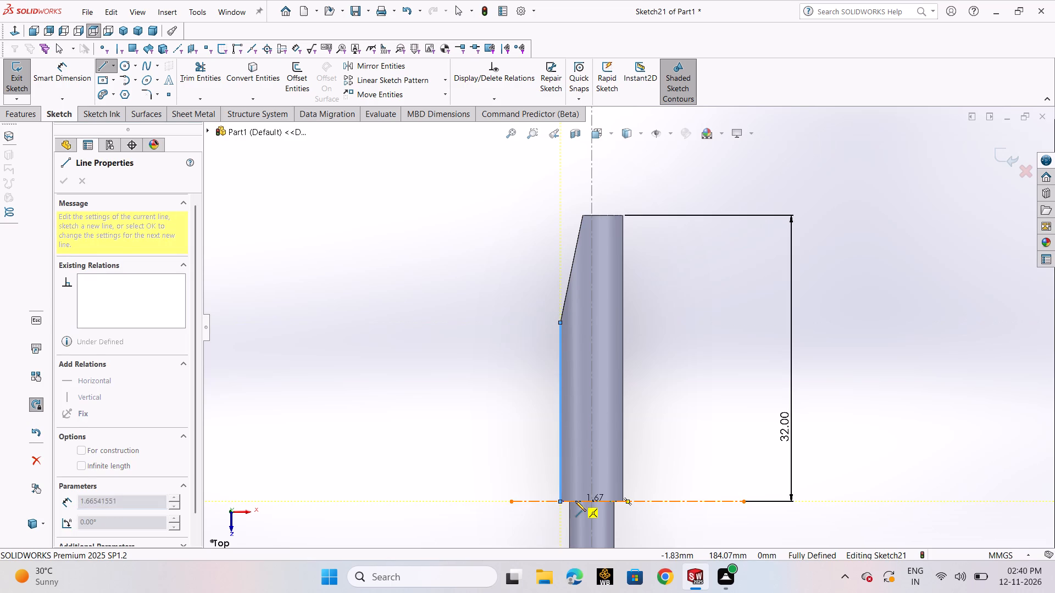
{"action": "key", "text": "Escape"}
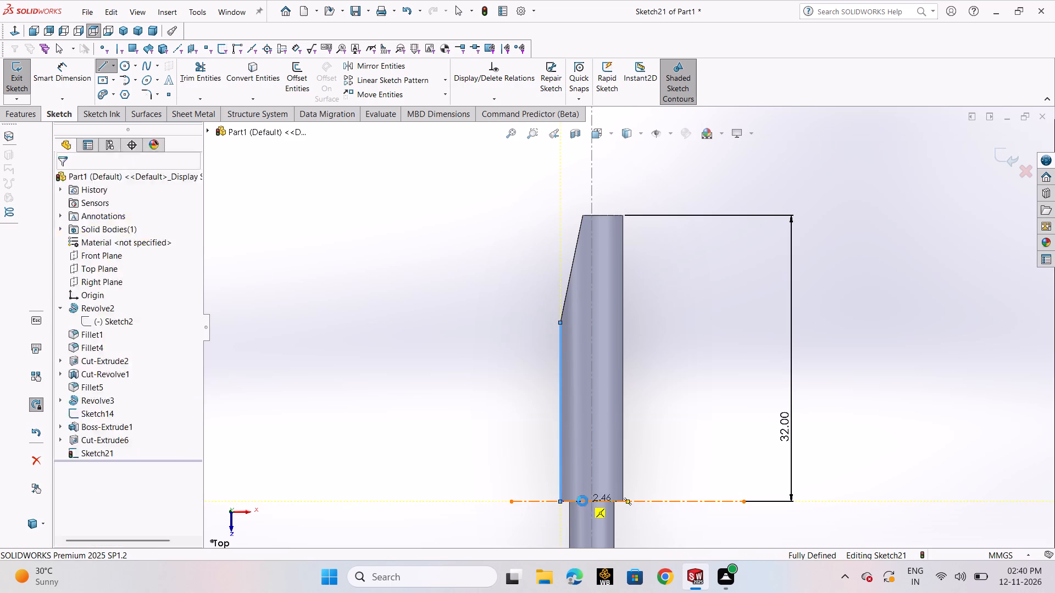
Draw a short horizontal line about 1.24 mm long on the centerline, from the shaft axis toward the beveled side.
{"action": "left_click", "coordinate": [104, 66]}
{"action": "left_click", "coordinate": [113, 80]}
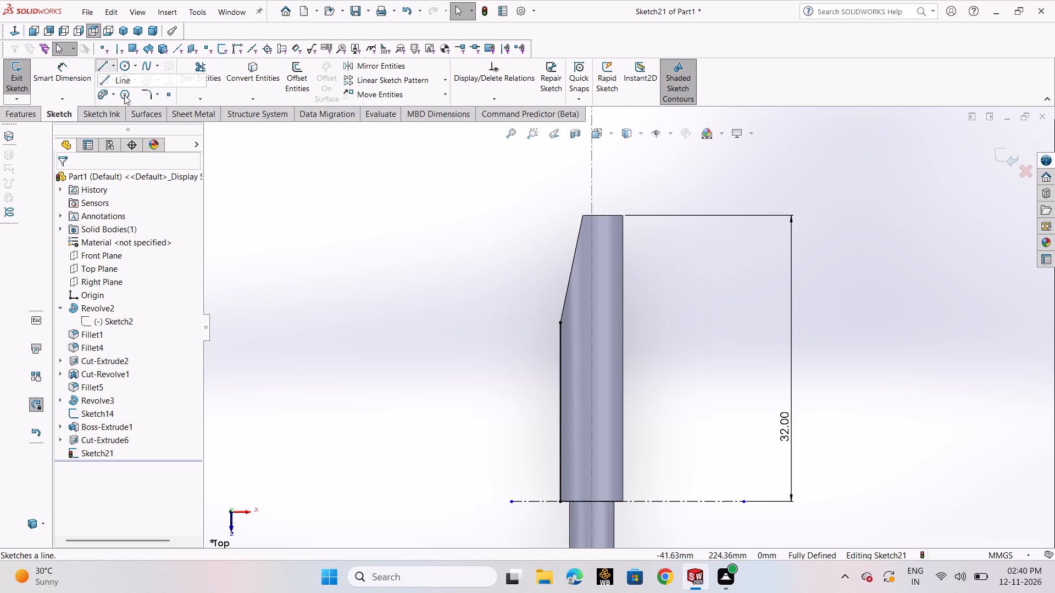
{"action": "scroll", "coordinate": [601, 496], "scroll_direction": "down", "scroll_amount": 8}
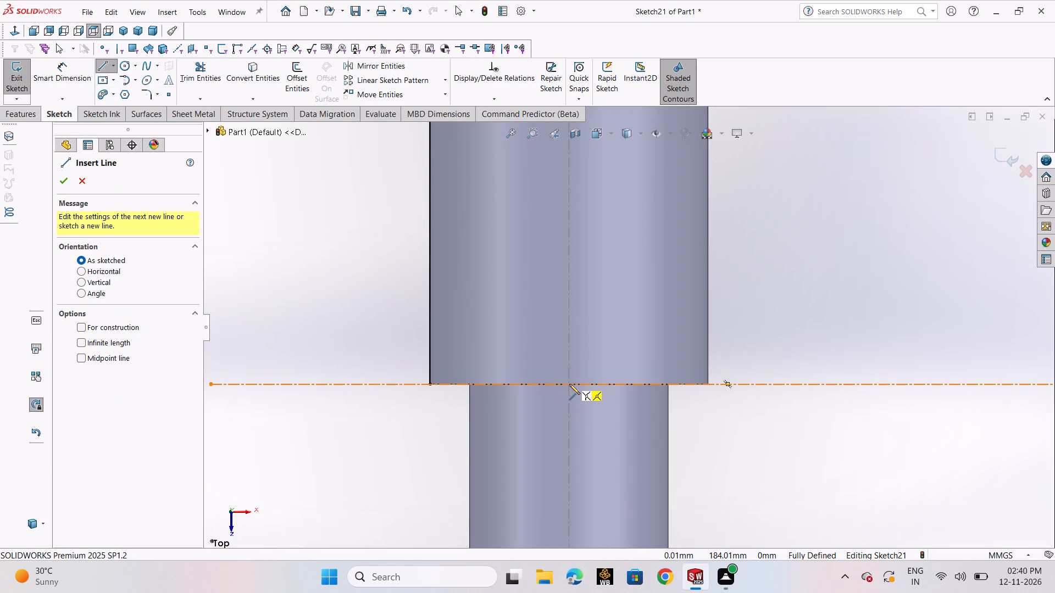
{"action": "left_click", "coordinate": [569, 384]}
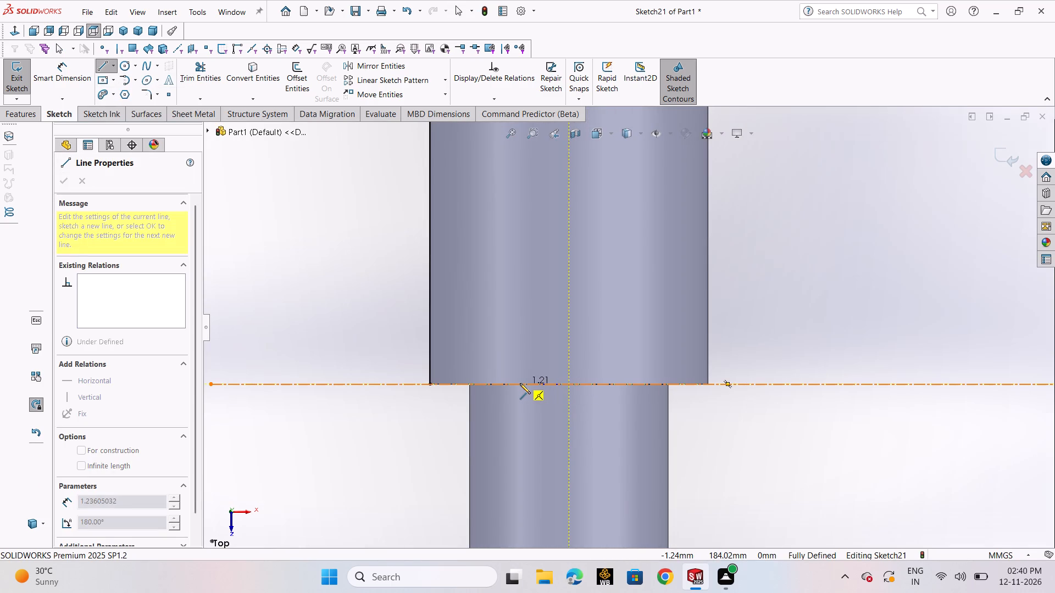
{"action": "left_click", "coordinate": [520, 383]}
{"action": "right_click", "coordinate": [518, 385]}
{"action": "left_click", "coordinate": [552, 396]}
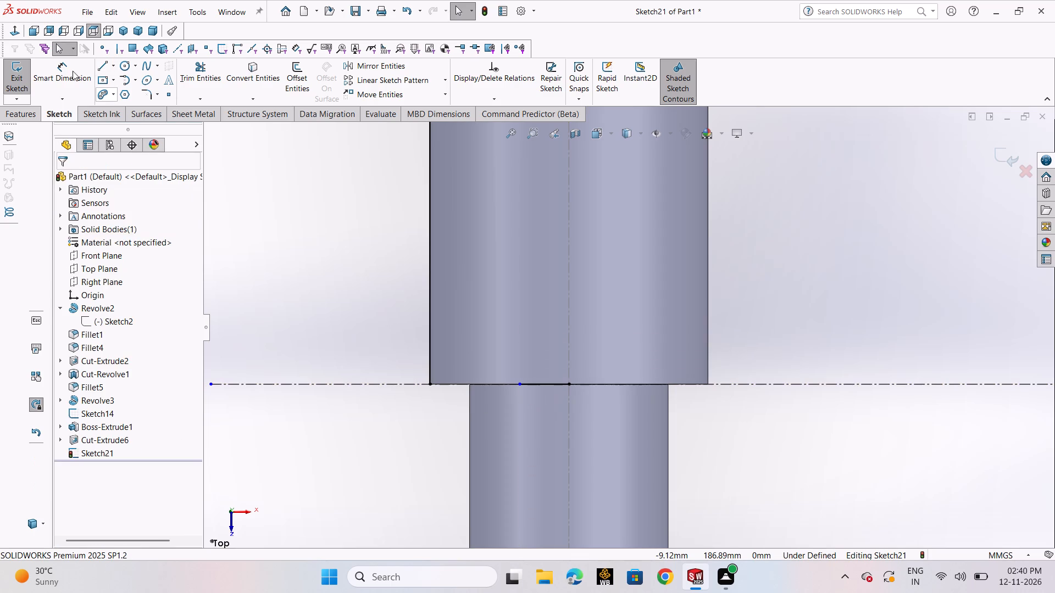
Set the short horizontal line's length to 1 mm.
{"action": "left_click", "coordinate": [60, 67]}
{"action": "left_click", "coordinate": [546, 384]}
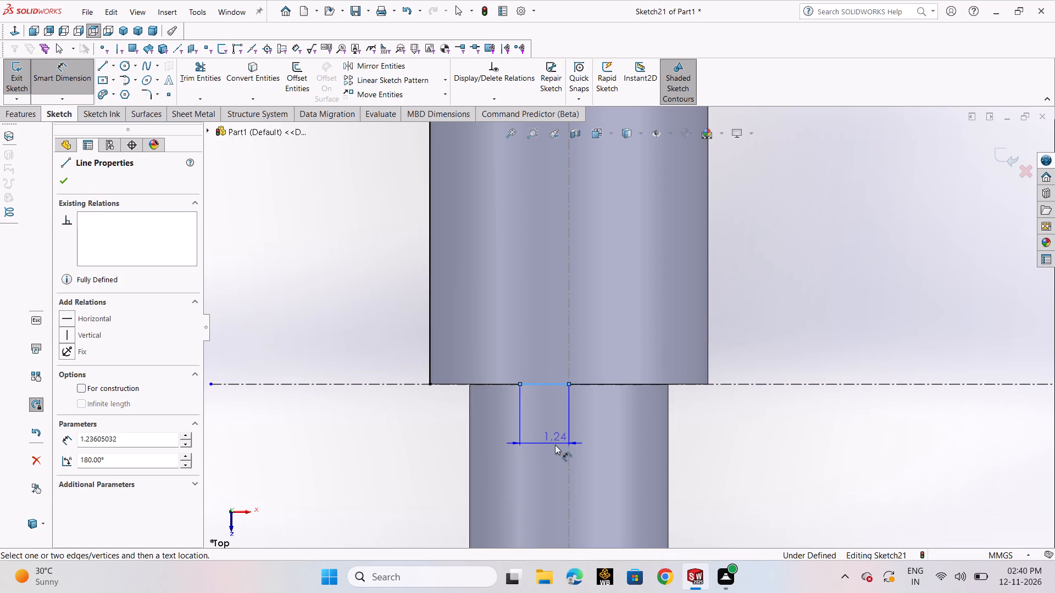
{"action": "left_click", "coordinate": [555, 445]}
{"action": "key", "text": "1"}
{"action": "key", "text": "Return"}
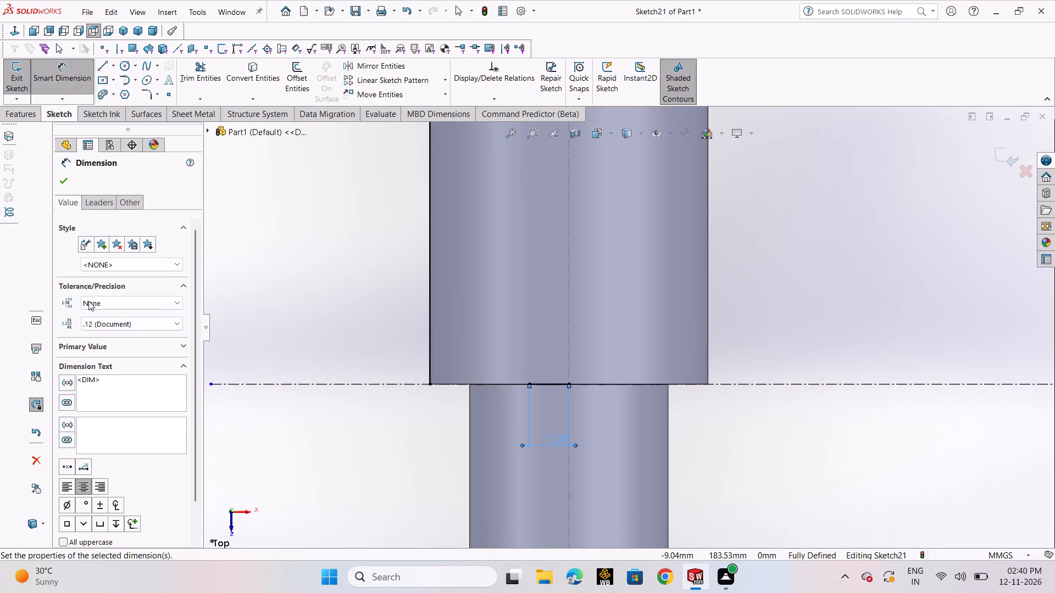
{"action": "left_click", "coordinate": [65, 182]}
Draw a slanted line about 20.16 mm long from the bevel's corner to the free end of the 1 mm horizontal line.
{"action": "scroll", "coordinate": [437, 243], "scroll_direction": "up", "scroll_amount": 1}
{"action": "scroll", "coordinate": [437, 243], "scroll_direction": "down", "scroll_amount": 3}
{"action": "scroll", "coordinate": [437, 243], "scroll_direction": "up", "scroll_amount": 1}
{"action": "scroll", "coordinate": [638, 253], "scroll_direction": "up", "scroll_amount": 3}
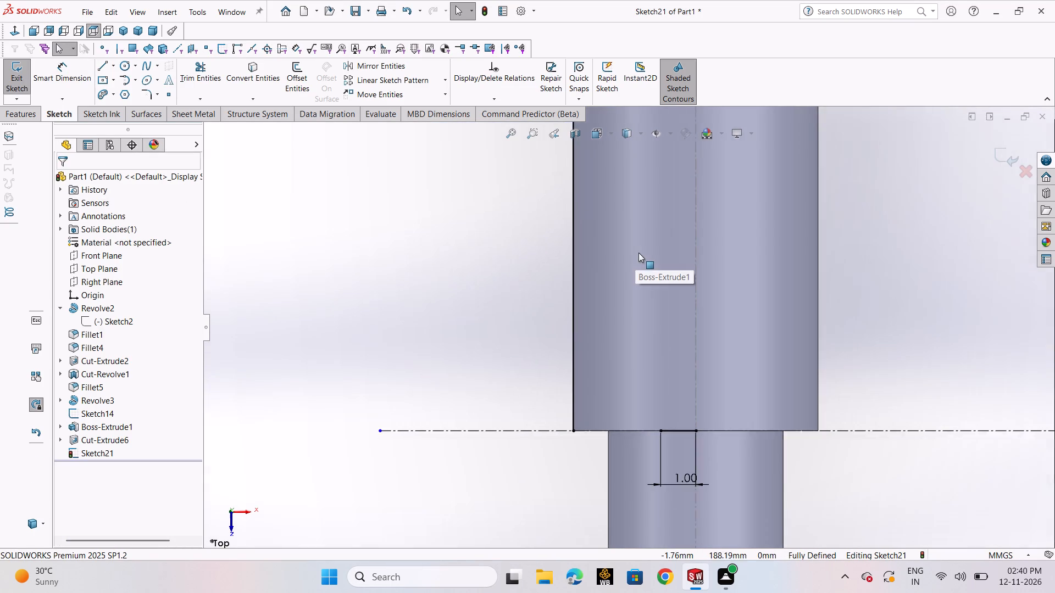
{"action": "scroll", "coordinate": [638, 253], "scroll_direction": "up", "scroll_amount": 11}
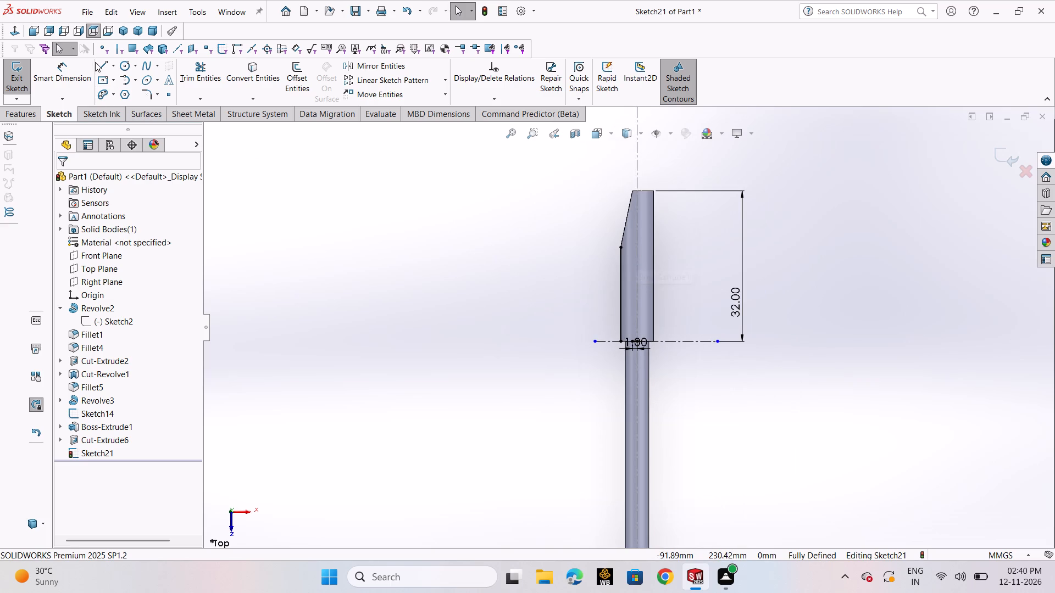
{"action": "left_click", "coordinate": [100, 64]}
{"action": "left_click", "coordinate": [113, 78]}
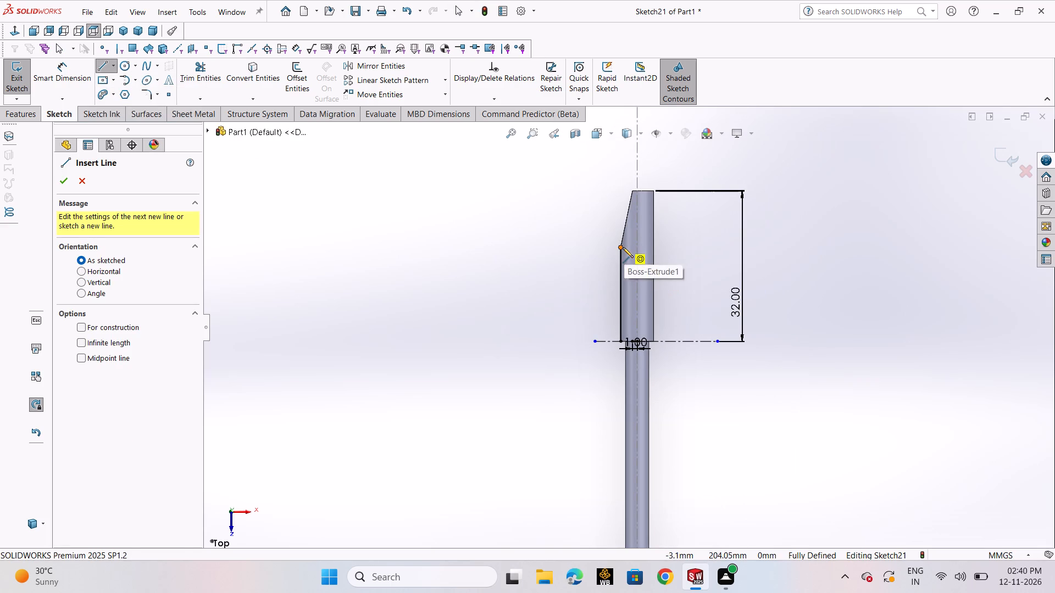
{"action": "left_click", "coordinate": [623, 247]}
{"action": "scroll", "coordinate": [645, 342], "scroll_direction": "down", "scroll_amount": 8}
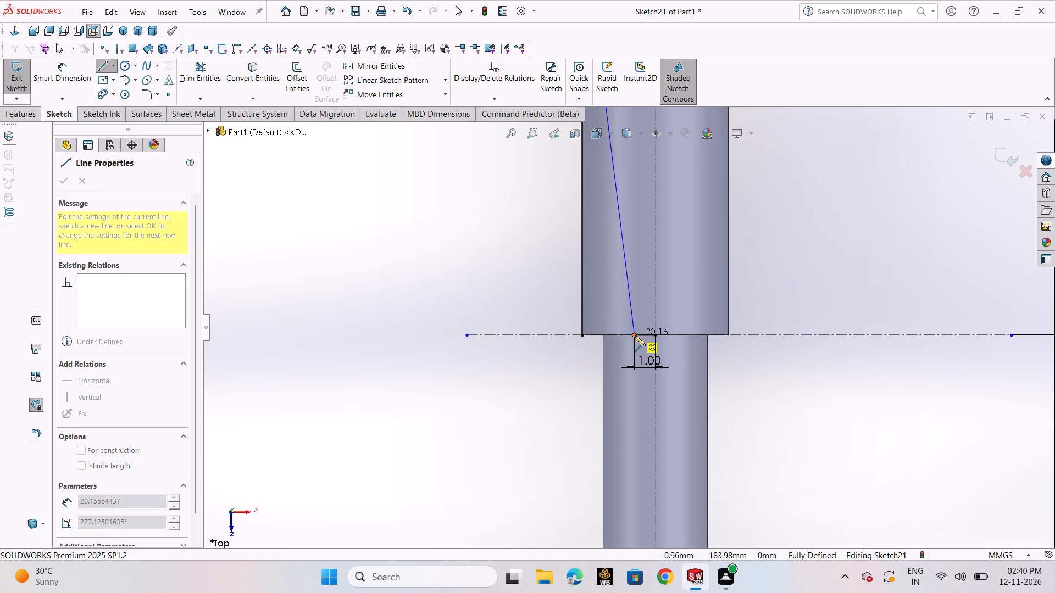
{"action": "left_click", "coordinate": [585, 335]}
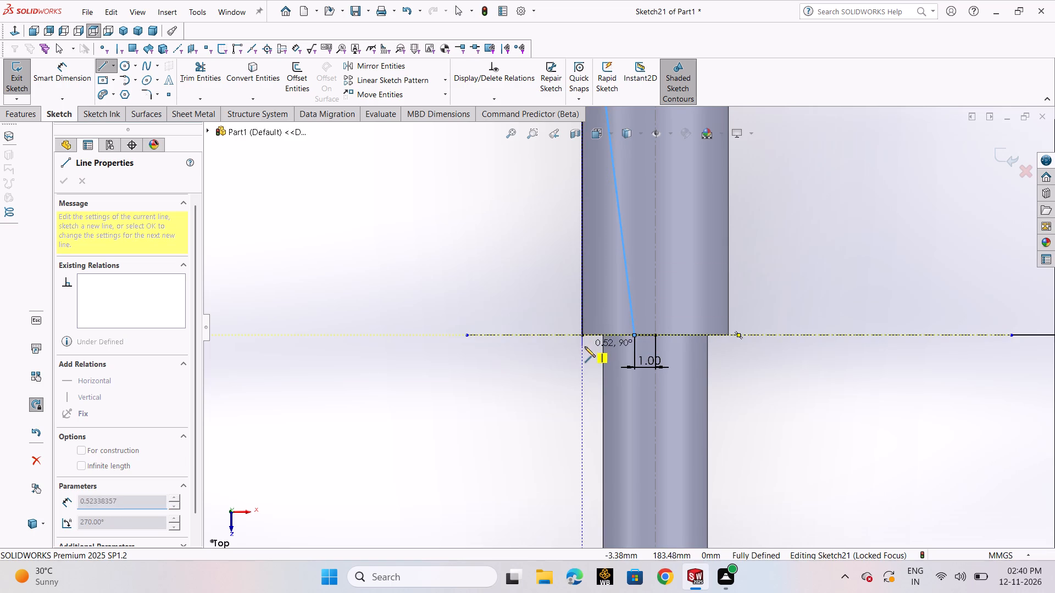
{"action": "left_click", "coordinate": [582, 338]}
{"action": "right_click", "coordinate": [582, 355]}
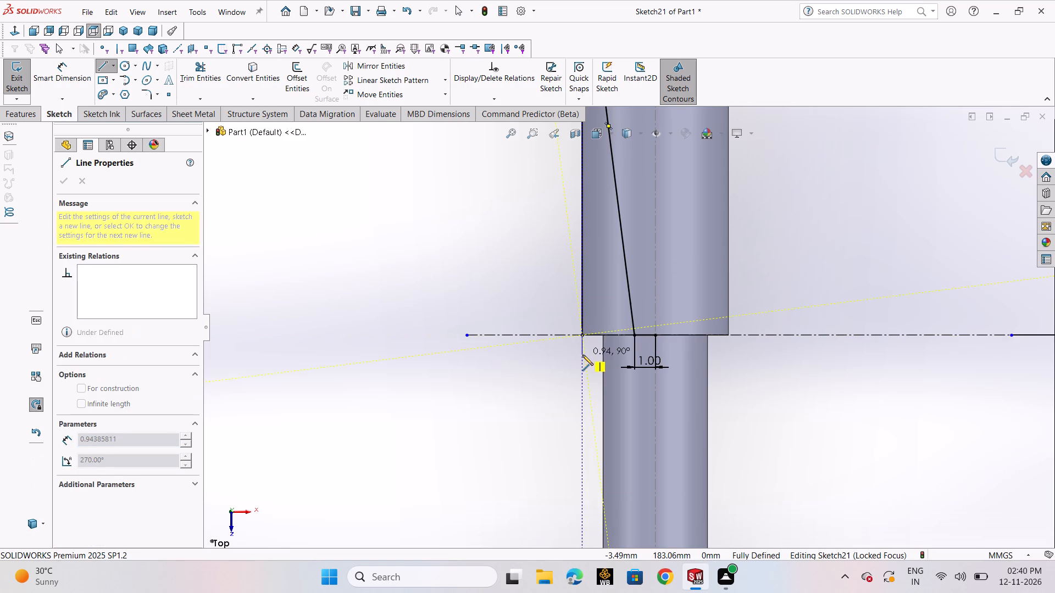
{"action": "left_click", "coordinate": [599, 359]}
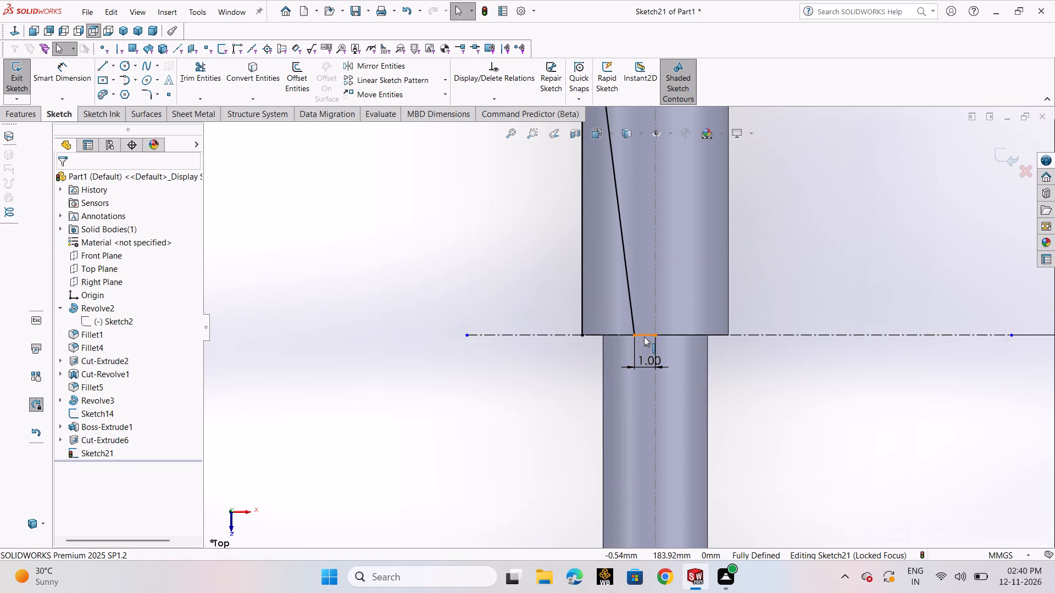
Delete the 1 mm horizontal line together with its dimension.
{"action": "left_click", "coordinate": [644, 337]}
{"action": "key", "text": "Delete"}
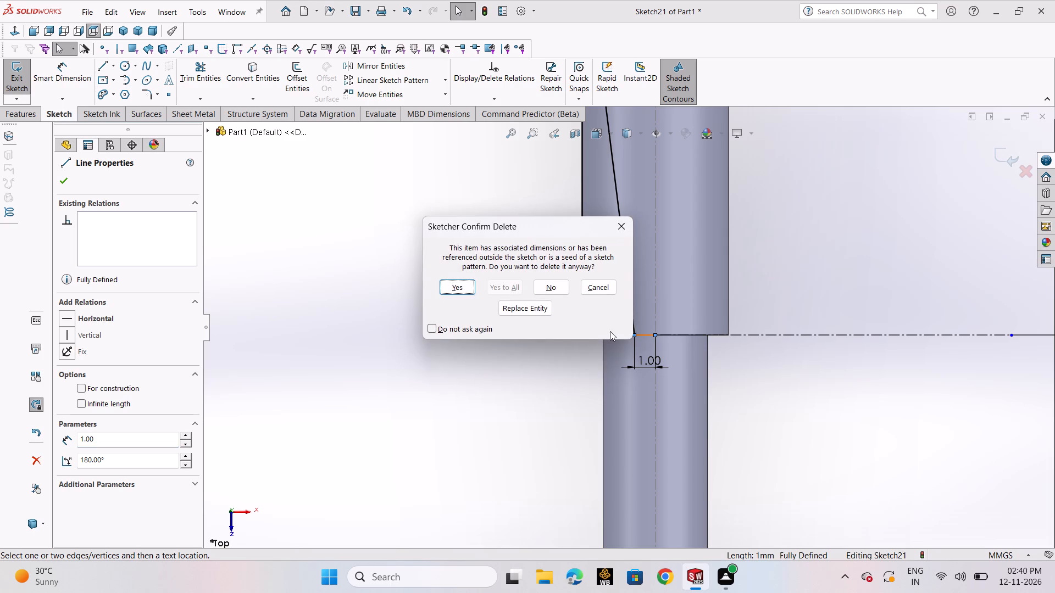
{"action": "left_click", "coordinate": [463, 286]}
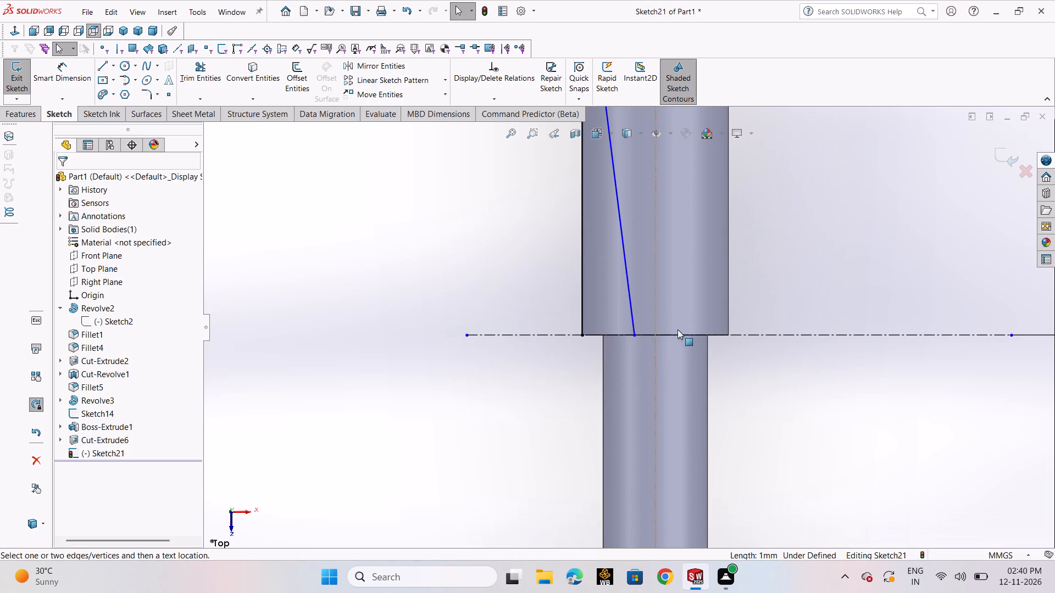
Move the slanted line's shaft-side endpoint along the centerline onto the shaft's outer edge, 2.5 mm from the axis.
{"action": "scroll", "coordinate": [683, 331], "scroll_direction": "up", "scroll_amount": 9}
{"action": "scroll", "coordinate": [653, 319], "scroll_direction": "down", "scroll_amount": 4}
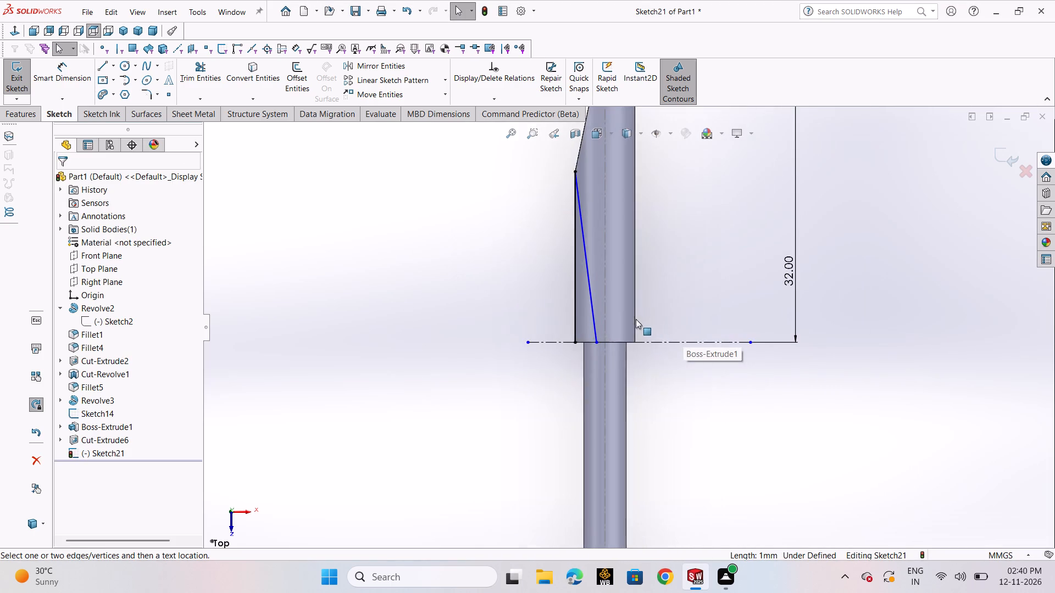
{"action": "scroll", "coordinate": [634, 321], "scroll_direction": "down", "scroll_amount": 3}
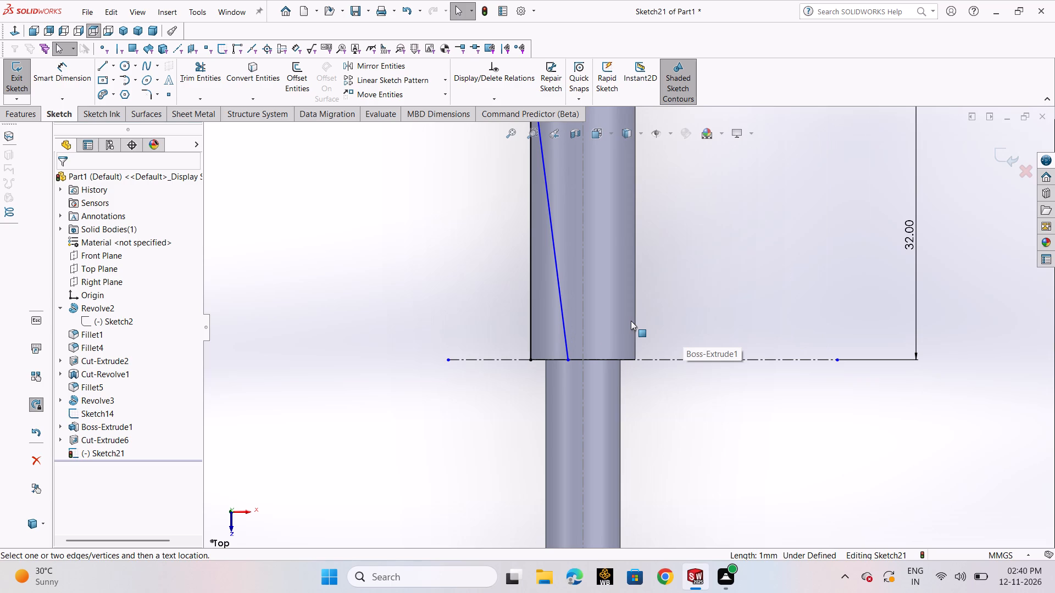
{"action": "scroll", "coordinate": [575, 358], "scroll_direction": "down", "scroll_amount": 6}
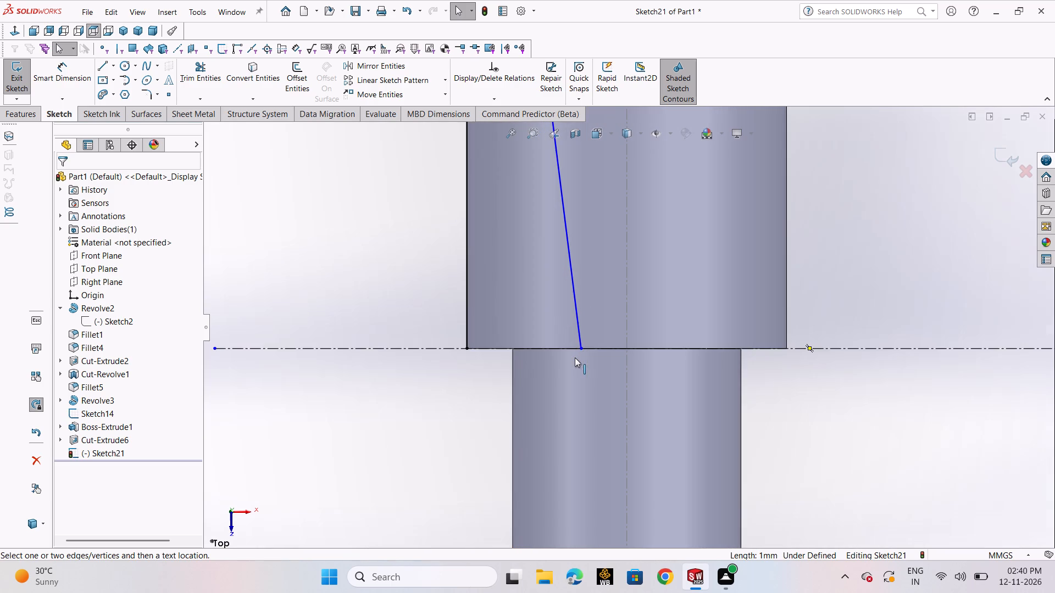
{"action": "left_click_drag", "start_coordinate": [581, 350], "coordinate": [543, 350]}
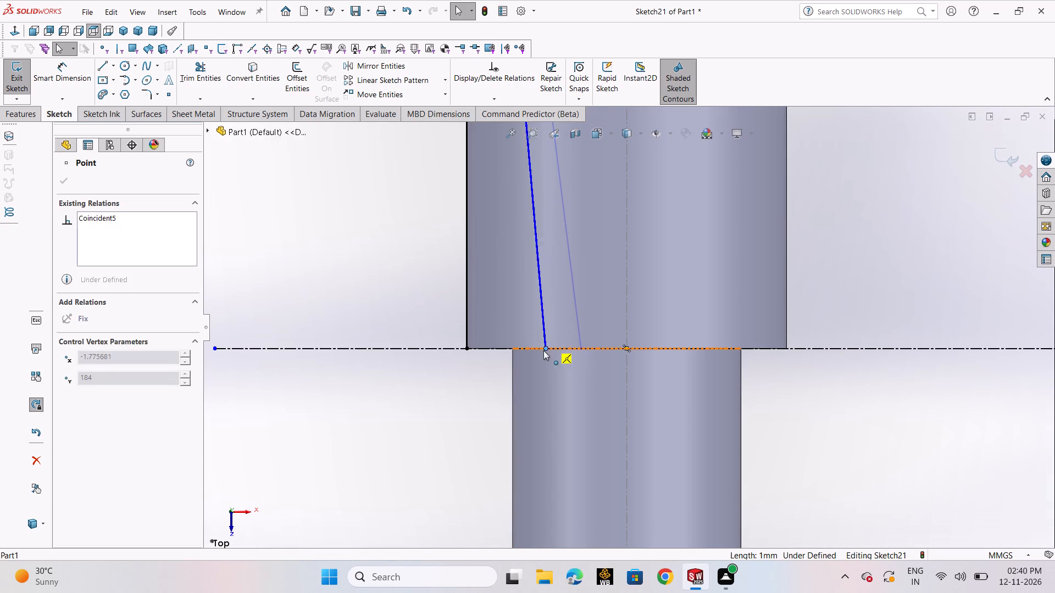
{"action": "left_click_drag", "start_coordinate": [543, 350], "coordinate": [513, 351]}
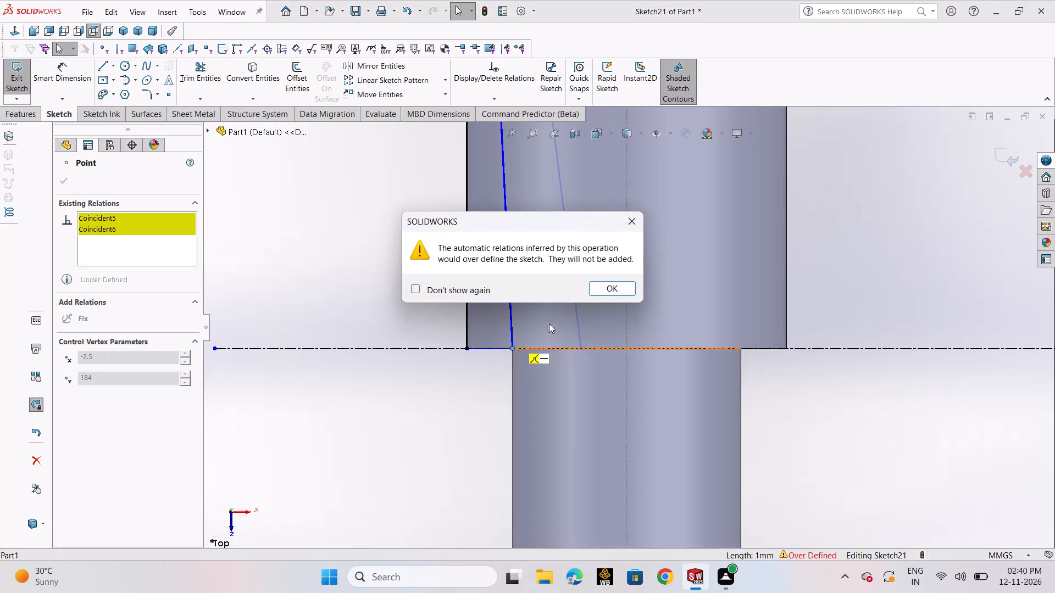
{"action": "left_click", "coordinate": [598, 288]}
{"action": "left_click", "coordinate": [457, 396]}
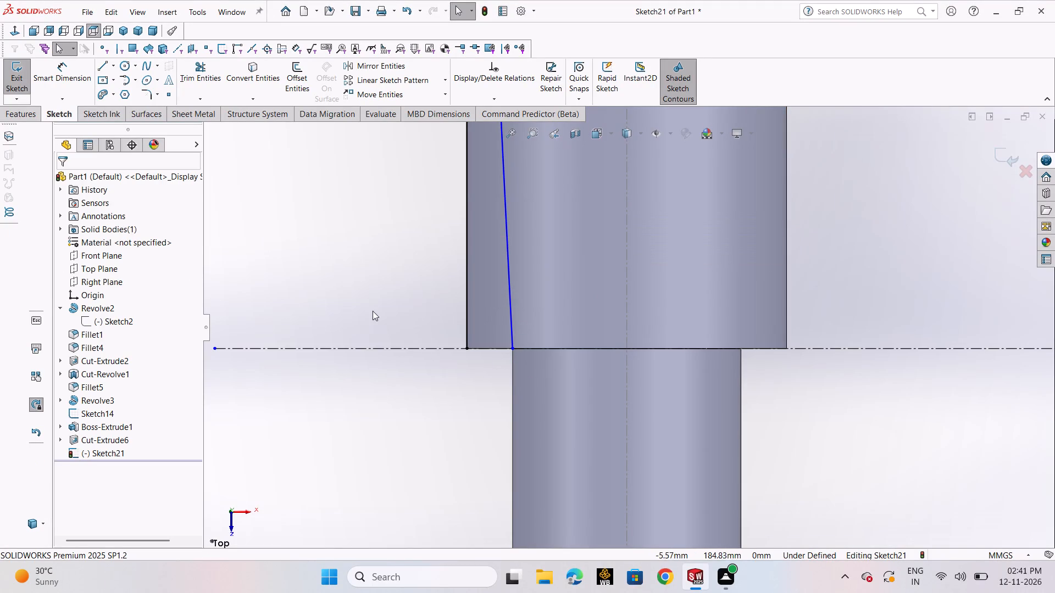
Delete the horizontal centerline at the boss's shaft end.
{"action": "scroll", "coordinate": [396, 304], "scroll_direction": "up", "scroll_amount": 3}
{"action": "scroll", "coordinate": [568, 366], "scroll_direction": "down", "scroll_amount": 3}
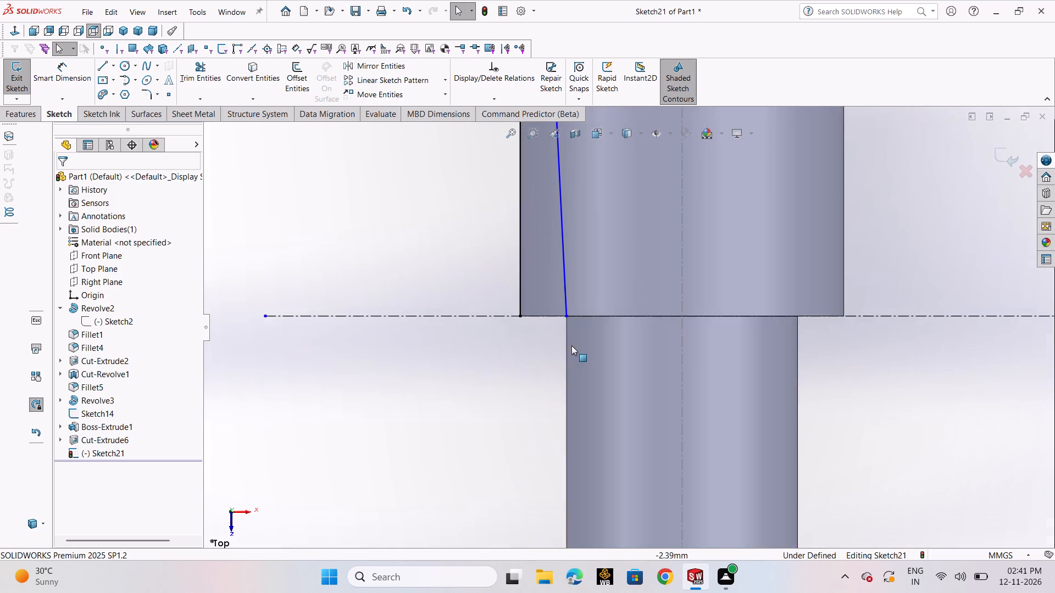
{"action": "scroll", "coordinate": [570, 328], "scroll_direction": "down", "scroll_amount": 3}
{"action": "left_click", "coordinate": [538, 309]}
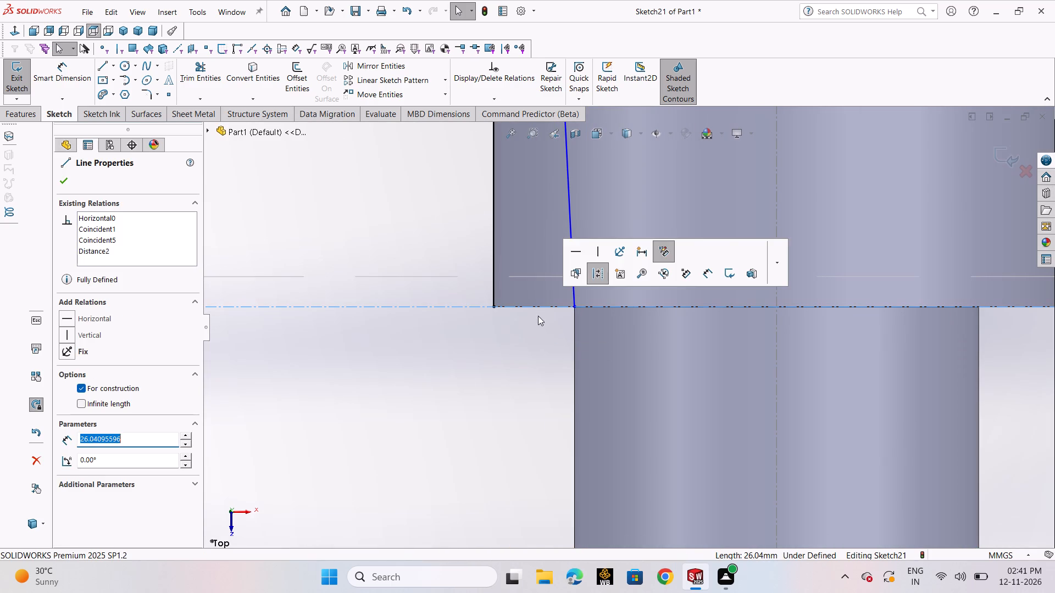
{"action": "key", "text": "Delete"}
{"action": "left_click", "coordinate": [463, 289]}
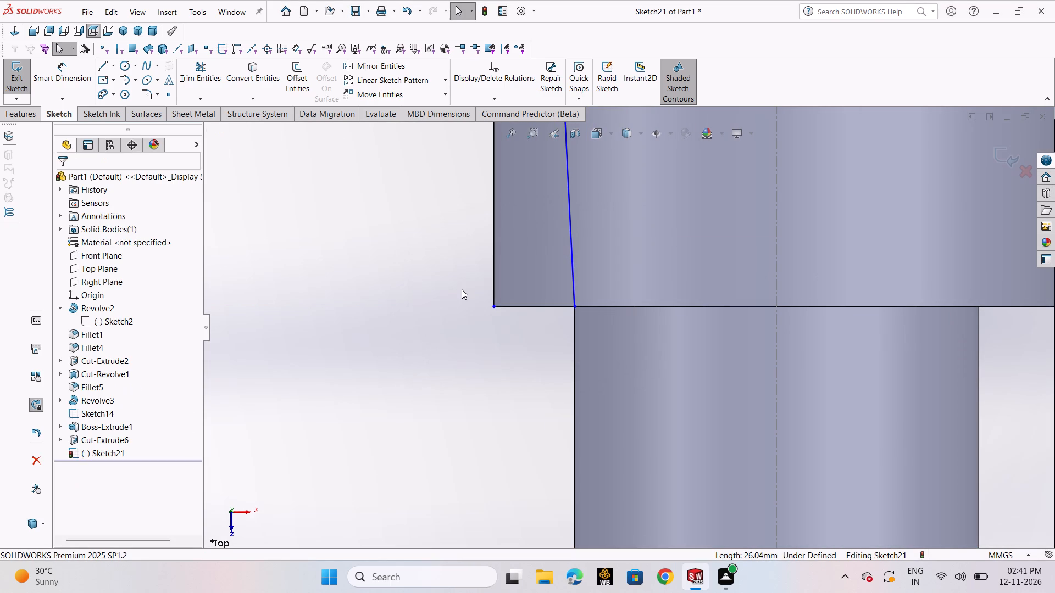
Draw a 1 mm horizontal line from the boss's shaft-end corner to the slanted line's endpoint, closing the triangular profile.
{"action": "left_click", "coordinate": [101, 65]}
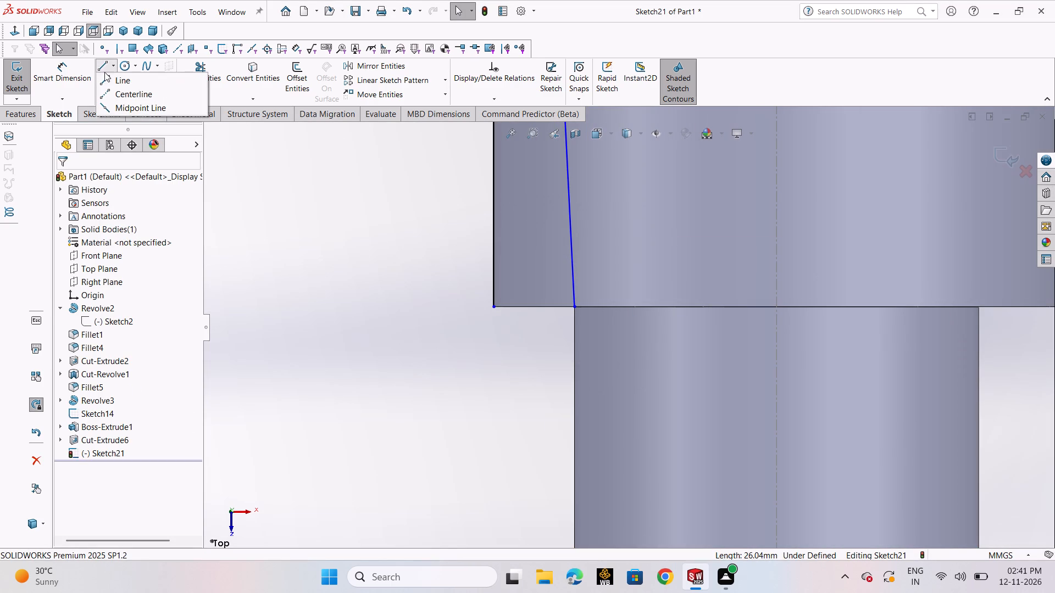
{"action": "left_click", "coordinate": [107, 78]}
{"action": "left_click", "coordinate": [491, 307]}
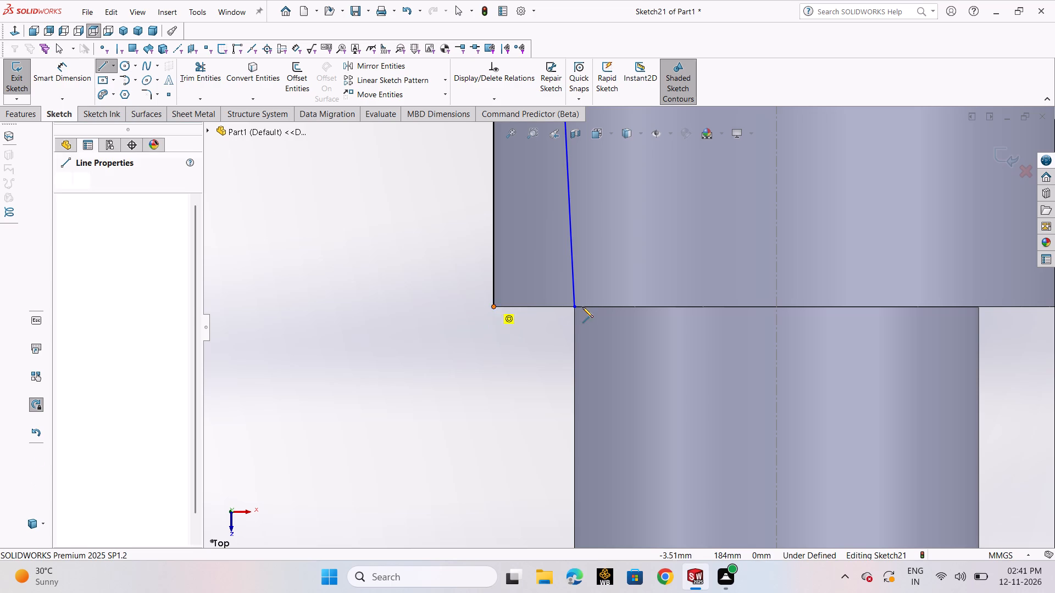
{"action": "left_click", "coordinate": [576, 308]}
{"action": "right_click", "coordinate": [576, 308]}
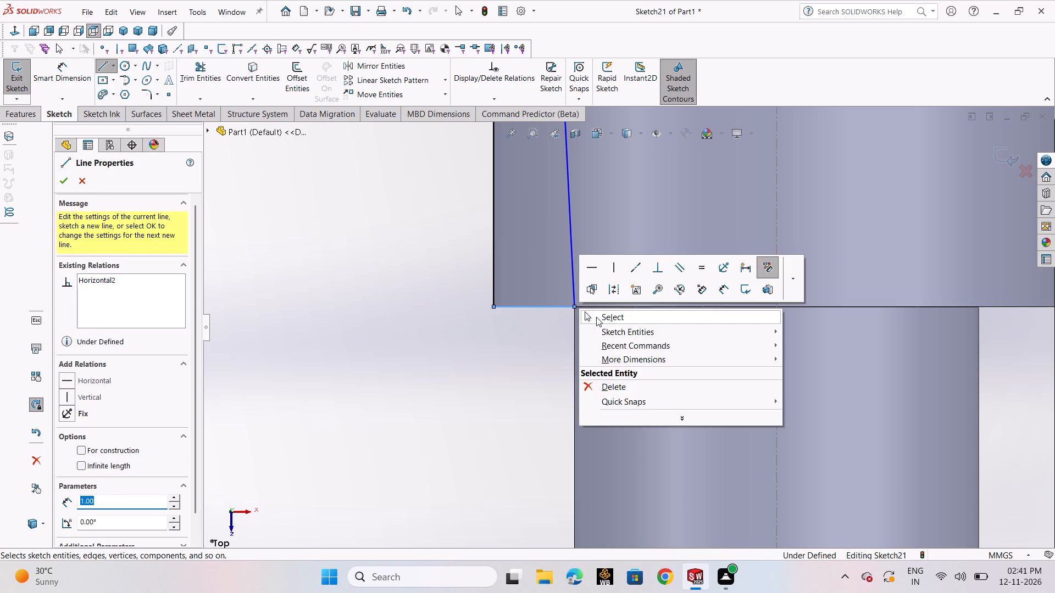
{"action": "left_click", "coordinate": [596, 317]}
Exit the sketch and extrude-cut the triangular profile through the boss with a 32 mm Mid Plane depth.
{"action": "scroll", "coordinate": [629, 301], "scroll_direction": "up", "scroll_amount": 2}
{"action": "scroll", "coordinate": [630, 301], "scroll_direction": "down", "scroll_amount": 1}
{"action": "scroll", "coordinate": [630, 301], "scroll_direction": "up", "scroll_amount": 9}
{"action": "scroll", "coordinate": [854, 184], "scroll_direction": "up", "scroll_amount": 3}
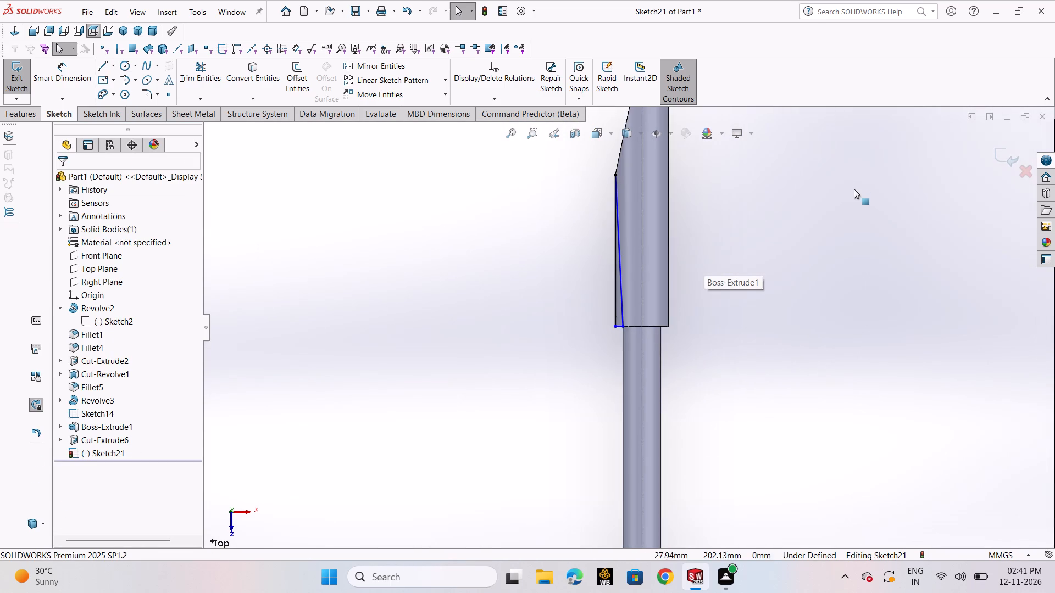
{"action": "left_click", "coordinate": [999, 159]}
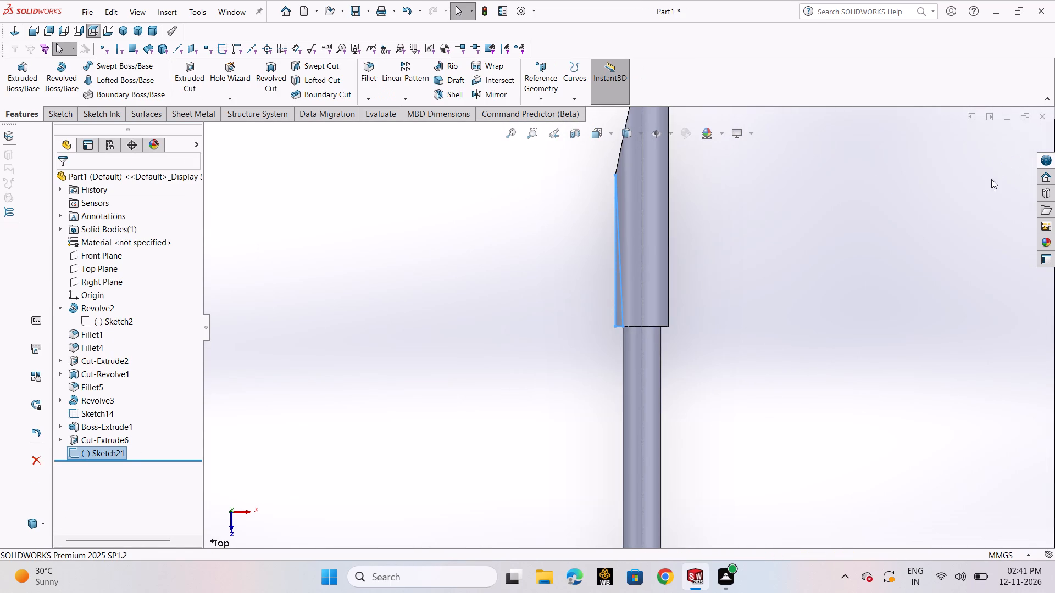
{"action": "left_click", "coordinate": [186, 82]}
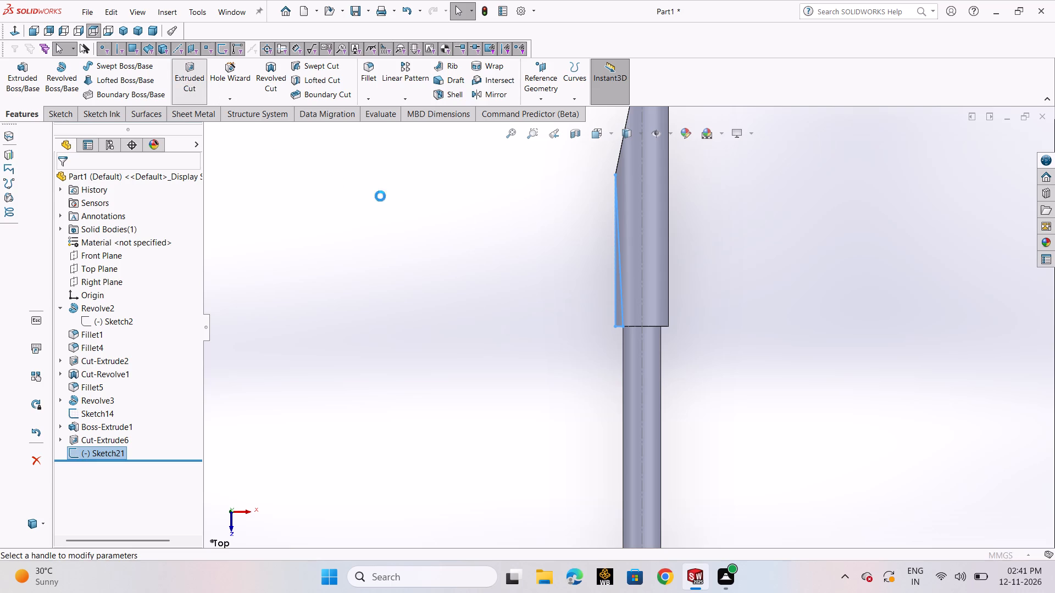
{"action": "scroll", "coordinate": [610, 294], "scroll_direction": "down", "scroll_amount": 5}
{"action": "middle_click_drag", "start_coordinate": [574, 298], "coordinate": [601, 307]}
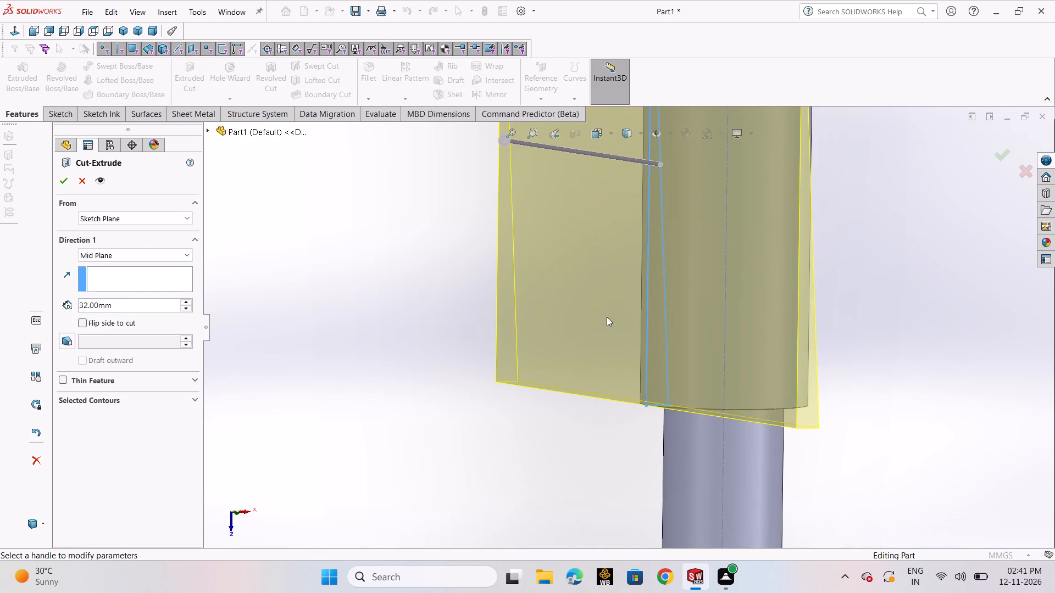
{"action": "left_click", "coordinate": [64, 180]}
{"action": "left_click", "coordinate": [376, 295]}
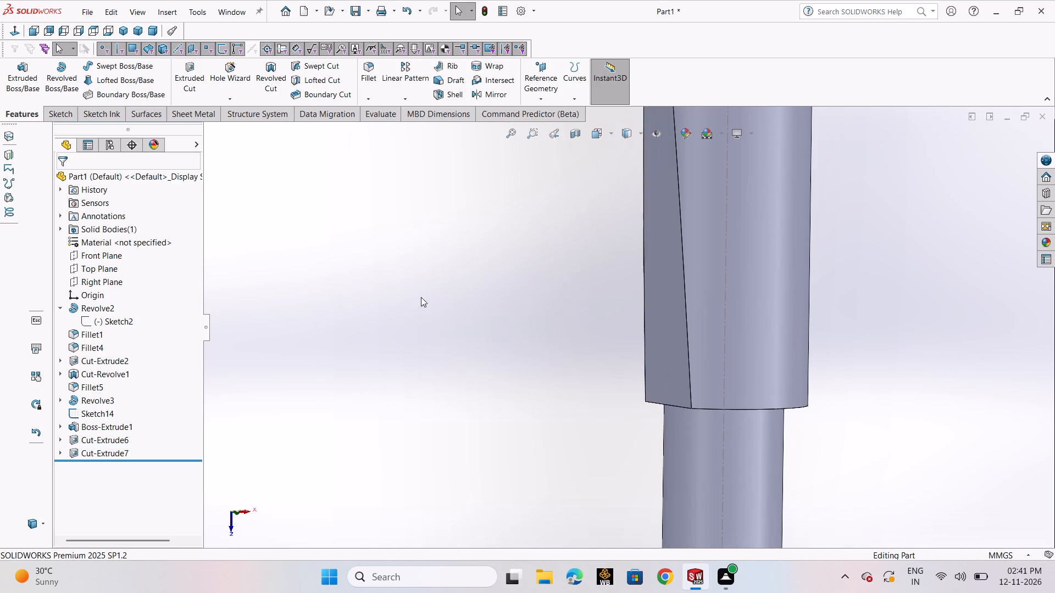
Examine the tapered cut on the boss and the tip bevels from several angles.
{"action": "scroll", "coordinate": [899, 320], "scroll_direction": "up", "scroll_amount": 1}
{"action": "middle_click_drag", "start_coordinate": [880, 326], "coordinate": [866, 281]}
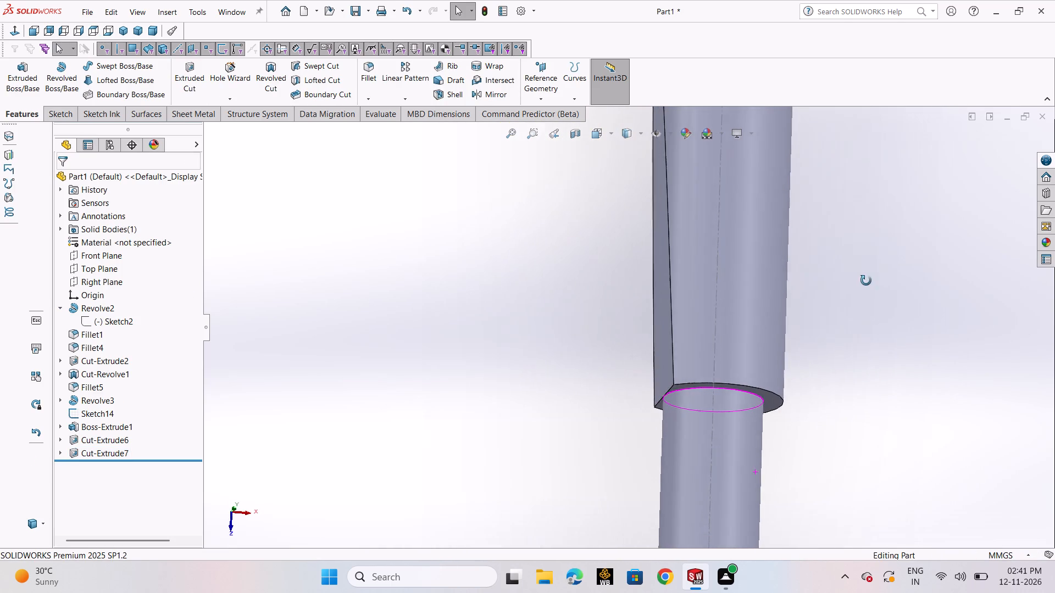
{"action": "middle_click_drag", "start_coordinate": [866, 281], "coordinate": [848, 306]}
{"action": "scroll", "coordinate": [846, 309], "scroll_direction": "up", "scroll_amount": 4}
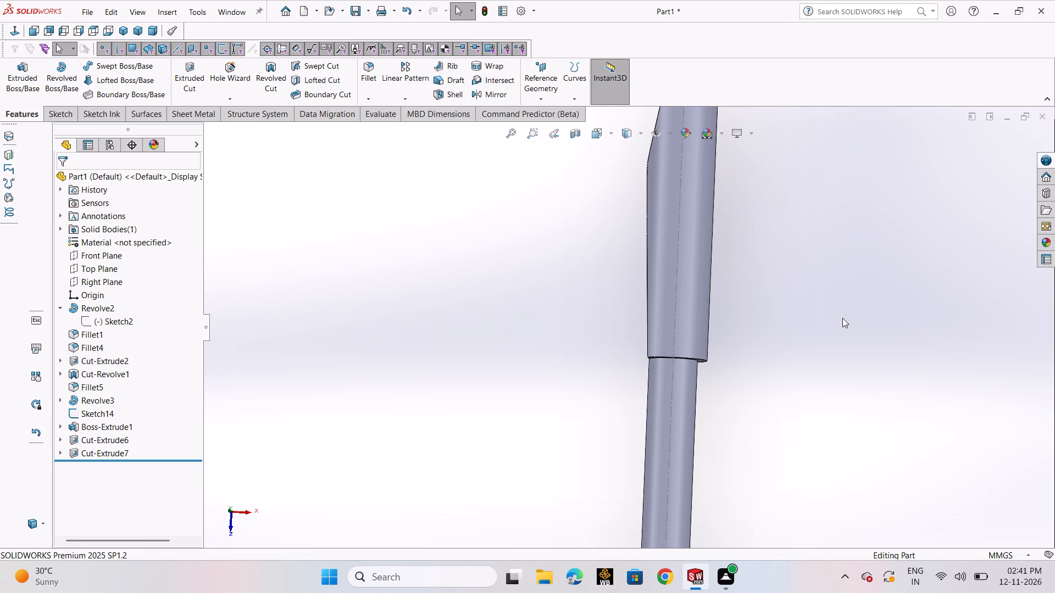
{"action": "scroll", "coordinate": [798, 301], "scroll_direction": "up", "scroll_amount": 3}
{"action": "scroll", "coordinate": [797, 247], "scroll_direction": "up", "scroll_amount": 1}
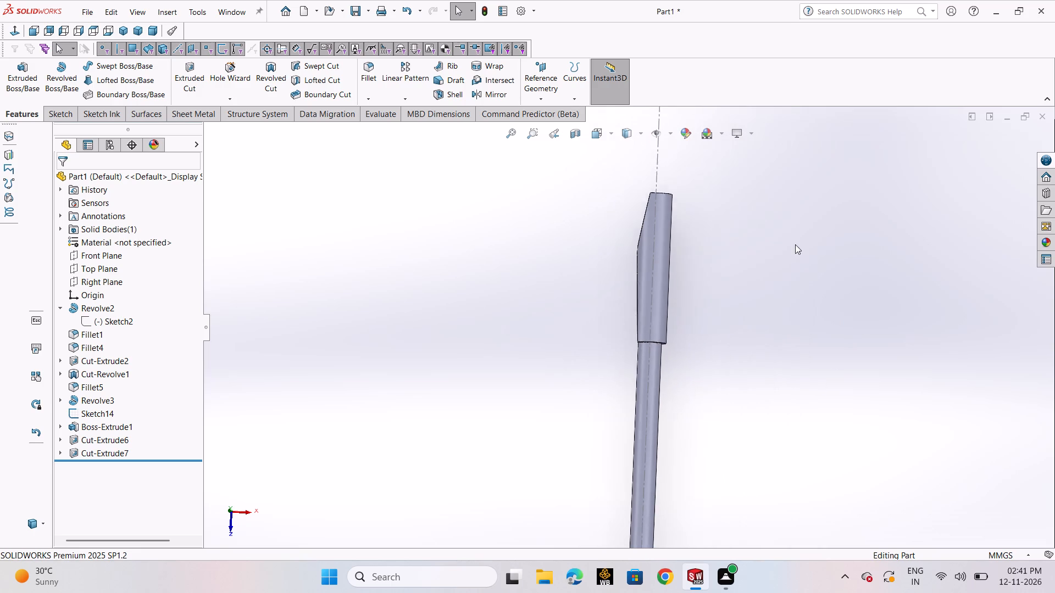
{"action": "scroll", "coordinate": [795, 244], "scroll_direction": "up", "scroll_amount": 1}
{"action": "middle_click_drag", "start_coordinate": [702, 249], "coordinate": [688, 439]}
{"action": "scroll", "coordinate": [689, 314], "scroll_direction": "up", "scroll_amount": 1}
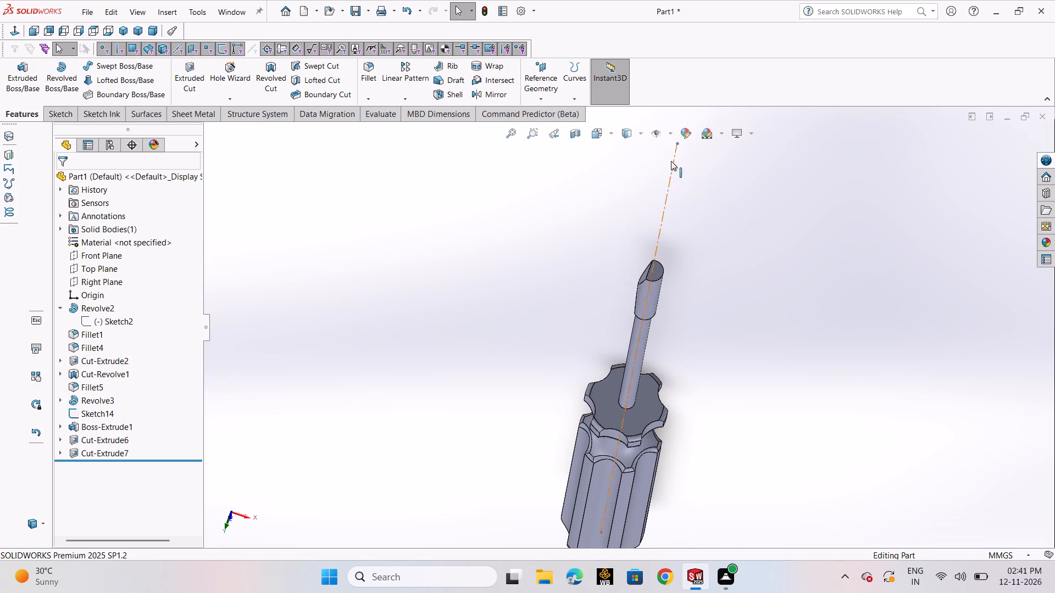
{"action": "scroll", "coordinate": [654, 298], "scroll_direction": "down", "scroll_amount": 6}
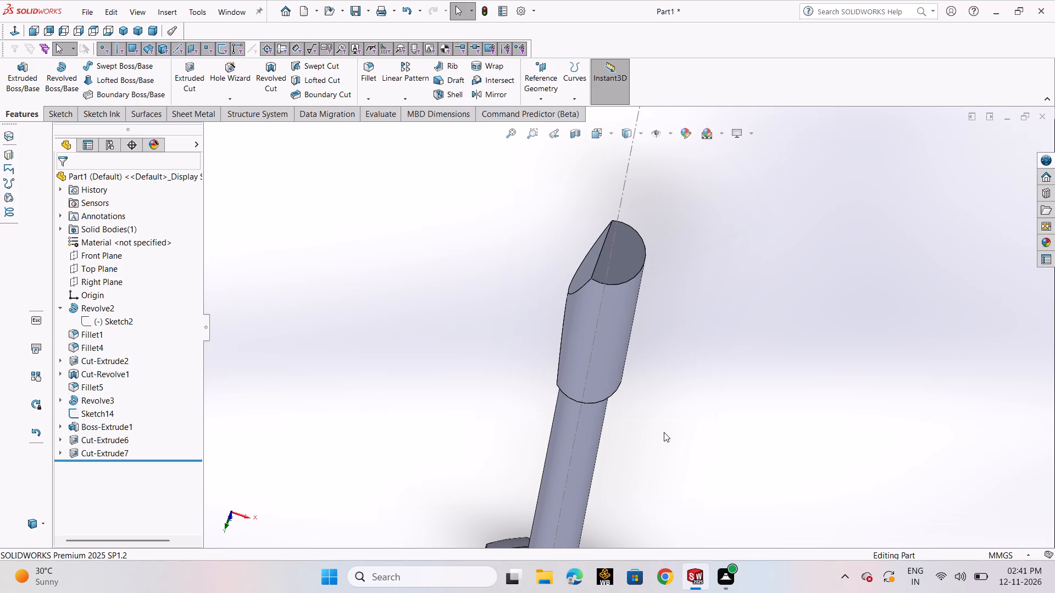
{"action": "scroll", "coordinate": [621, 391], "scroll_direction": "down", "scroll_amount": 2}
{"action": "middle_click_drag", "start_coordinate": [660, 385], "coordinate": [666, 365]}
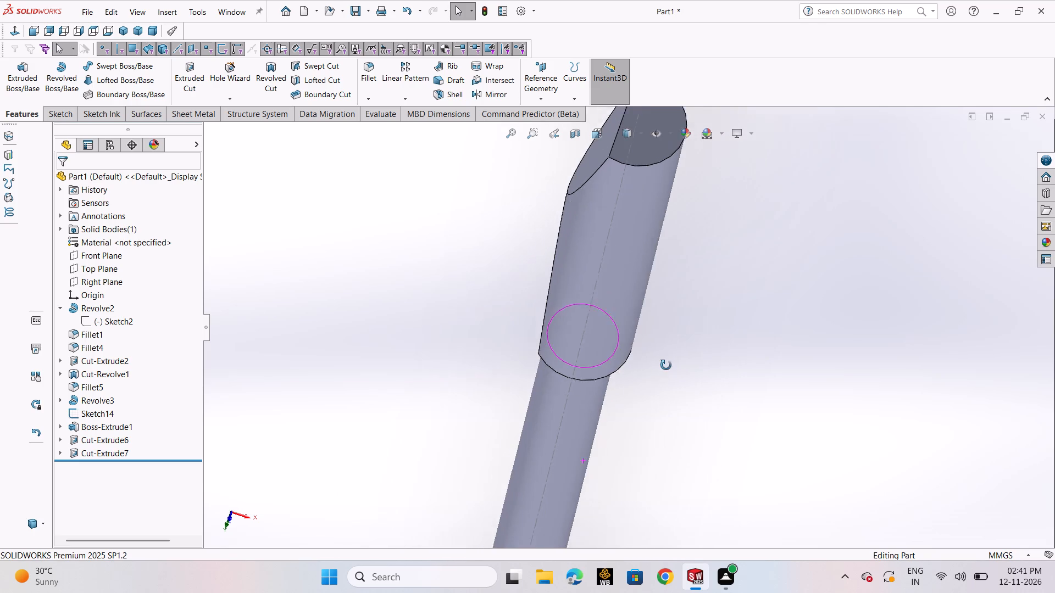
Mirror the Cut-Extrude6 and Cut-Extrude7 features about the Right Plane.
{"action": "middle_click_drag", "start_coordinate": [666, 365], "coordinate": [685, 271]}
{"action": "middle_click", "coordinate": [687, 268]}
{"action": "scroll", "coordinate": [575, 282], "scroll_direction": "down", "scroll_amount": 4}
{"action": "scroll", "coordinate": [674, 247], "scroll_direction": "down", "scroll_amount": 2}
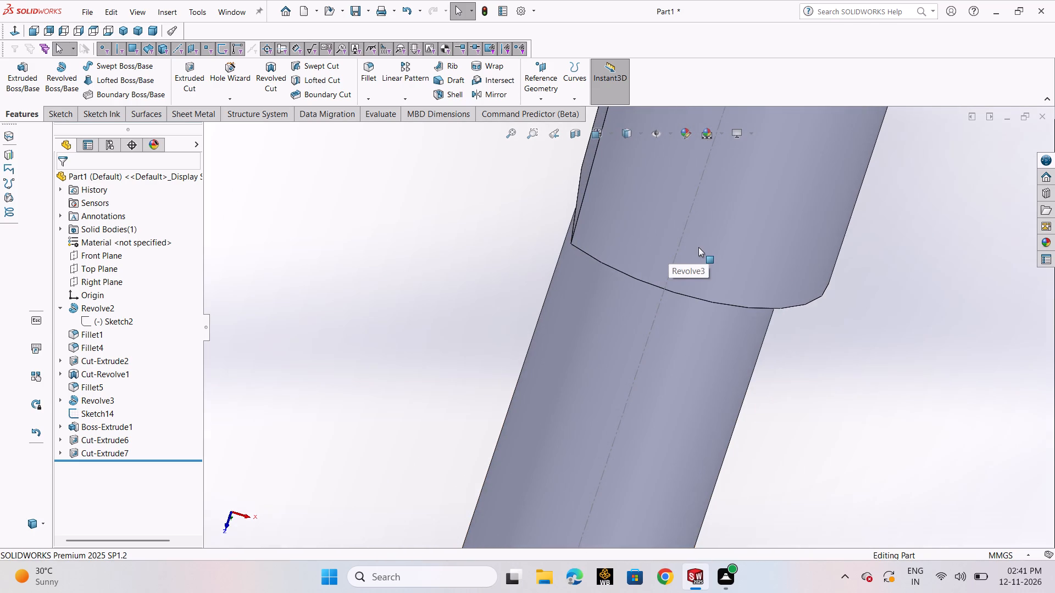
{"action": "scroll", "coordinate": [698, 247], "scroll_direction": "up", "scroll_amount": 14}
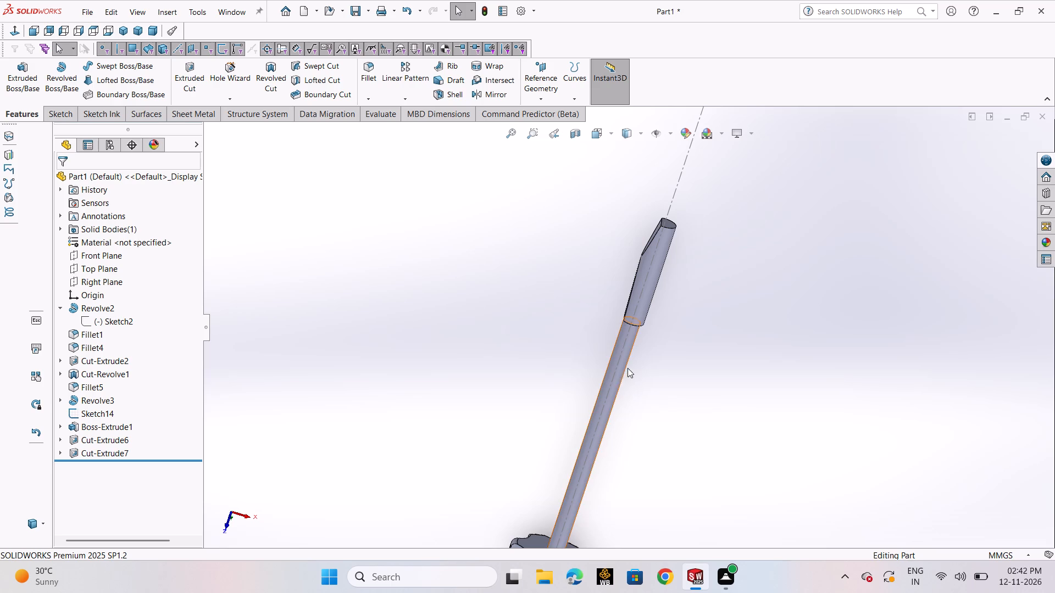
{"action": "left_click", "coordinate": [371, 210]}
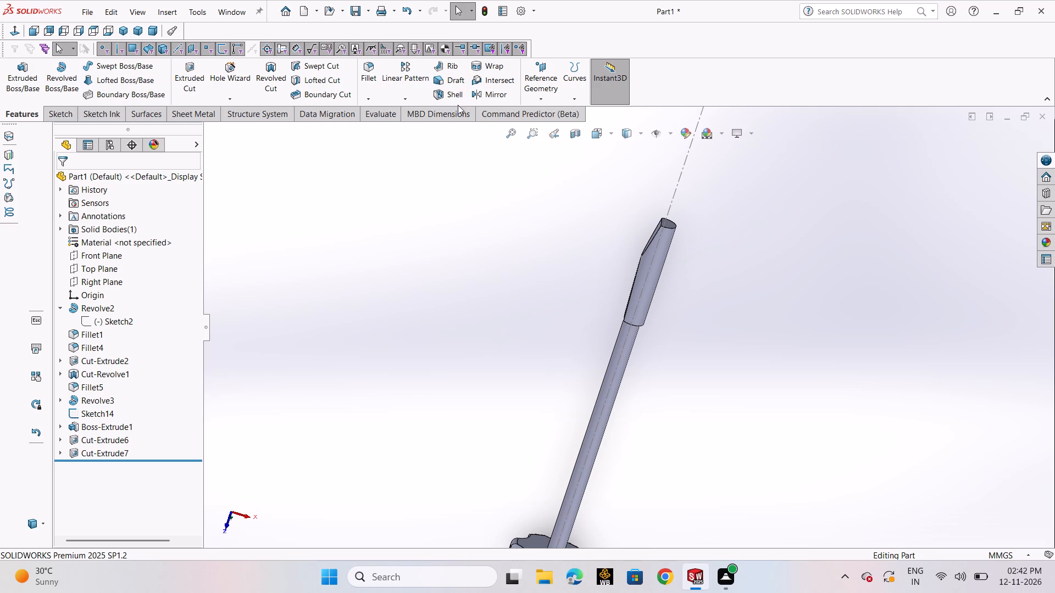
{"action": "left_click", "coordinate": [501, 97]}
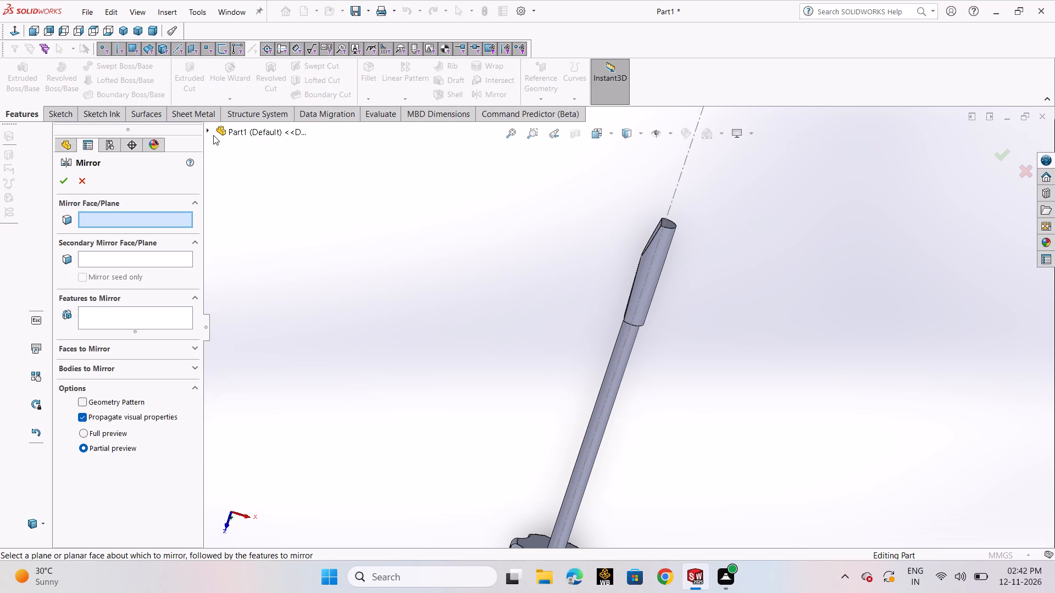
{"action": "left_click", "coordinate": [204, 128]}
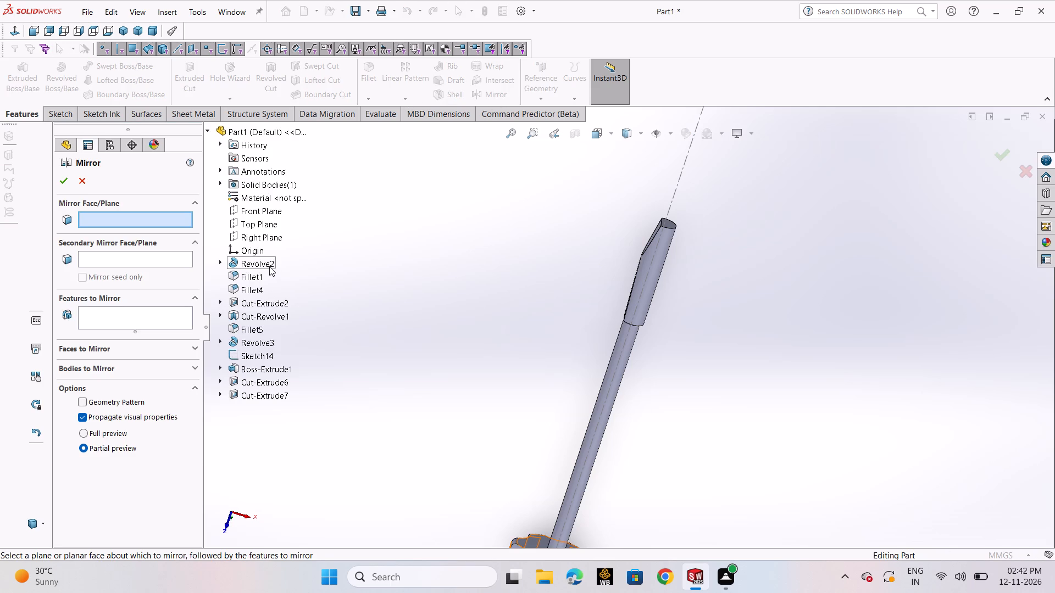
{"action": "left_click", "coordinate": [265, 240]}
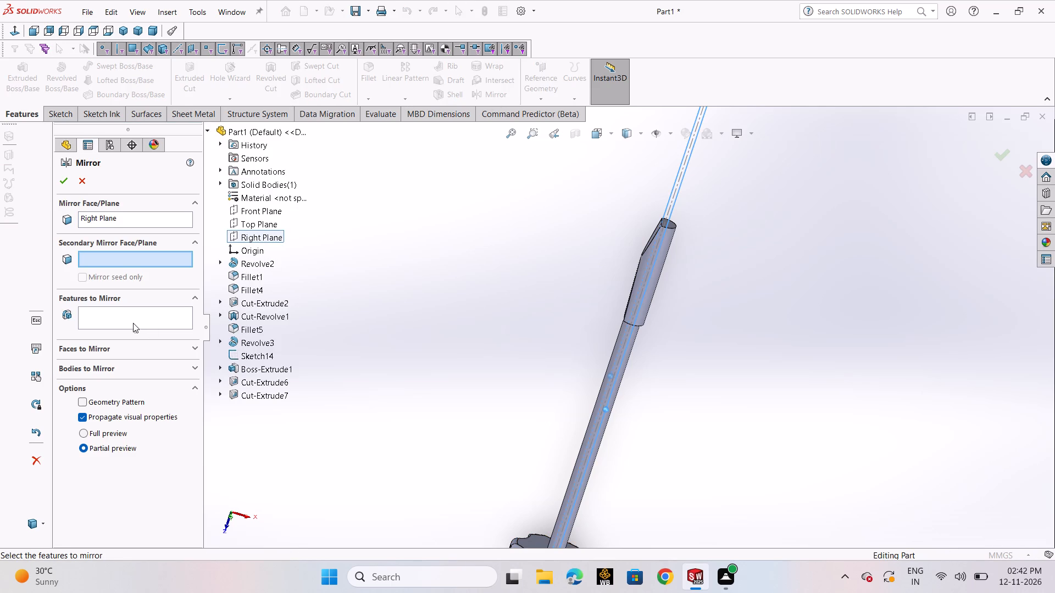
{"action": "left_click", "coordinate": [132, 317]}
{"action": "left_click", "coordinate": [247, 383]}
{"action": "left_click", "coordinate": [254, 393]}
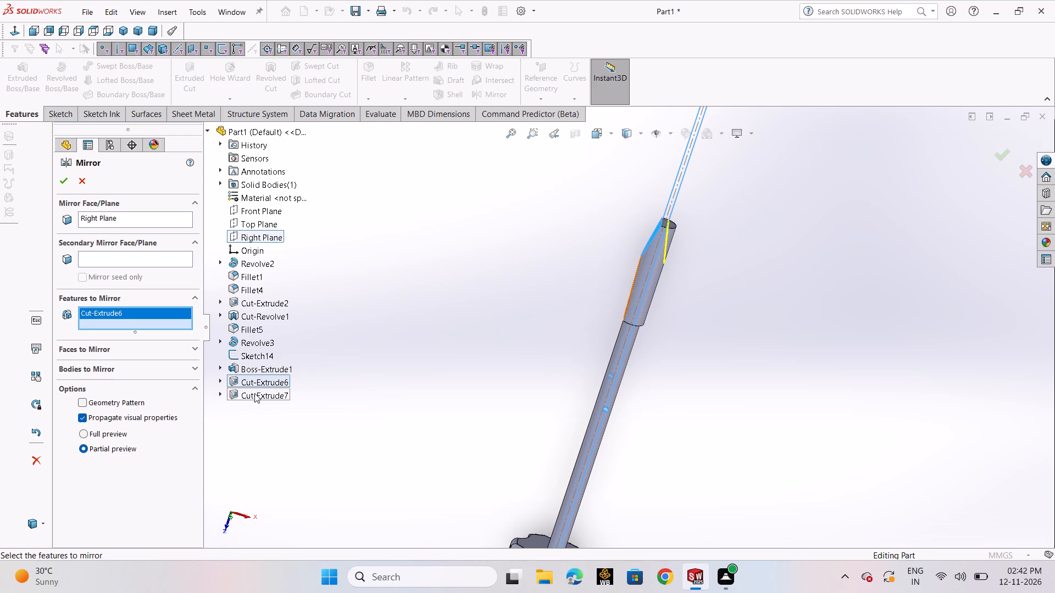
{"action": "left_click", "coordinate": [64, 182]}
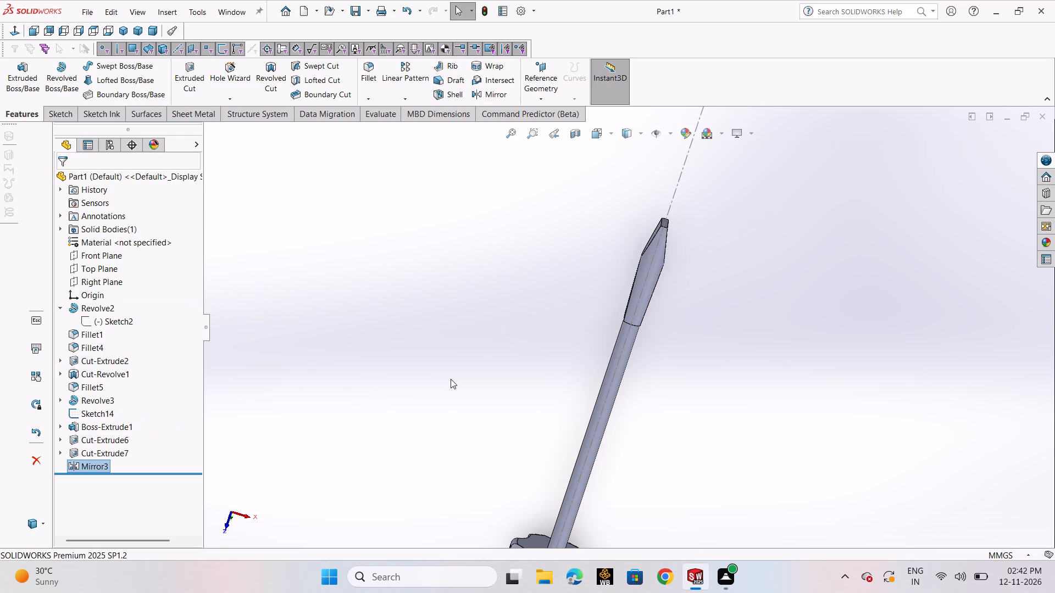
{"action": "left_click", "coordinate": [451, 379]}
Examine the mirrored cuts on the screwdriver's blade tip from several angles.
{"action": "scroll", "coordinate": [628, 321], "scroll_direction": "down", "scroll_amount": 5}
{"action": "scroll", "coordinate": [729, 319], "scroll_direction": "up", "scroll_amount": 3}
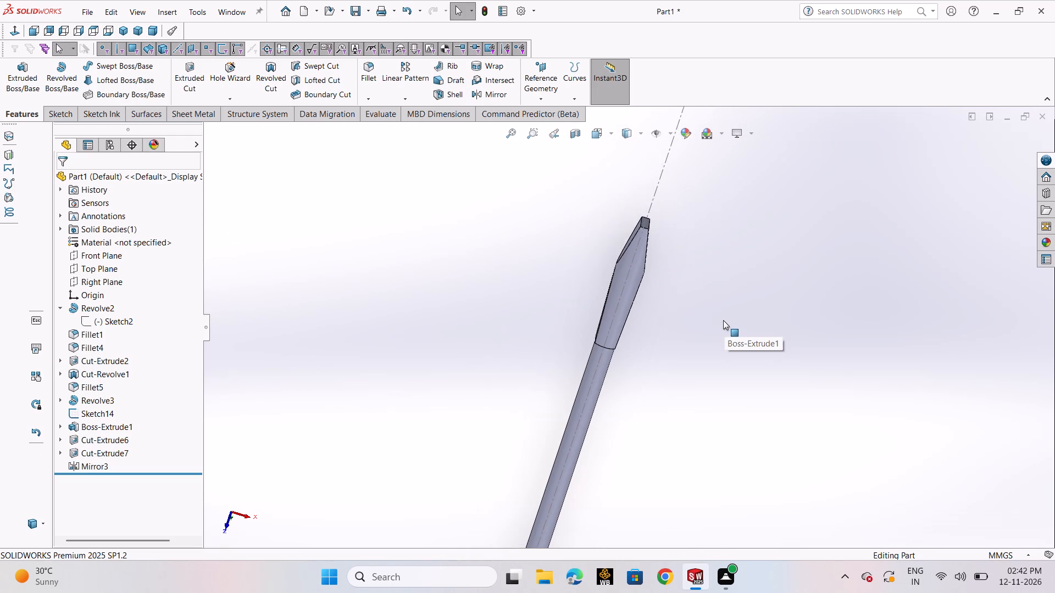
{"action": "scroll", "coordinate": [723, 320], "scroll_direction": "up", "scroll_amount": 2}
{"action": "middle_click_drag", "start_coordinate": [712, 321], "coordinate": [667, 487]}
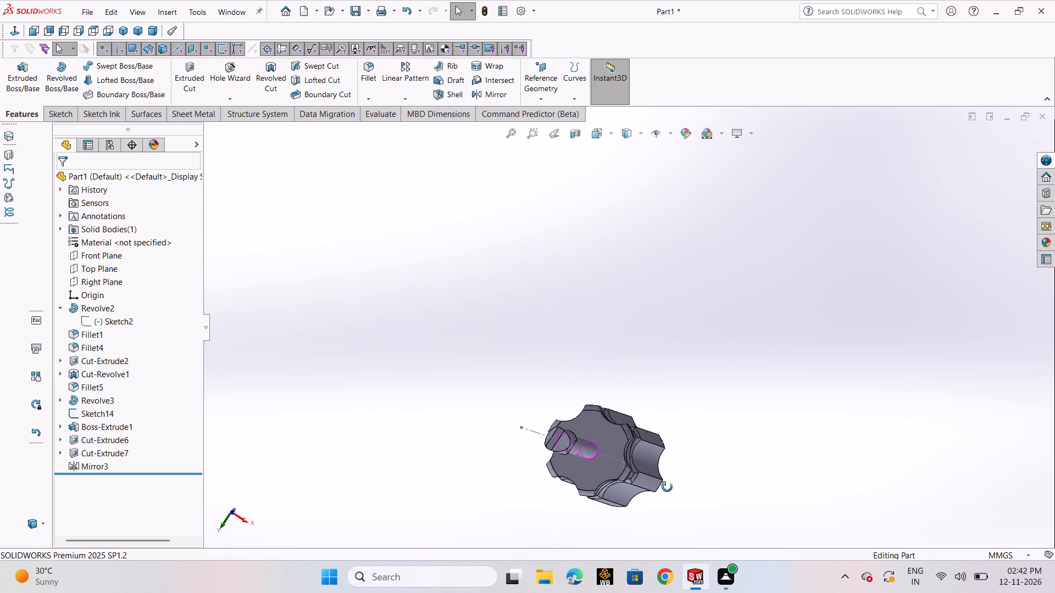
{"action": "middle_click_drag", "start_coordinate": [667, 487], "coordinate": [671, 490]}
{"action": "scroll", "coordinate": [675, 463], "scroll_direction": "down", "scroll_amount": 2}
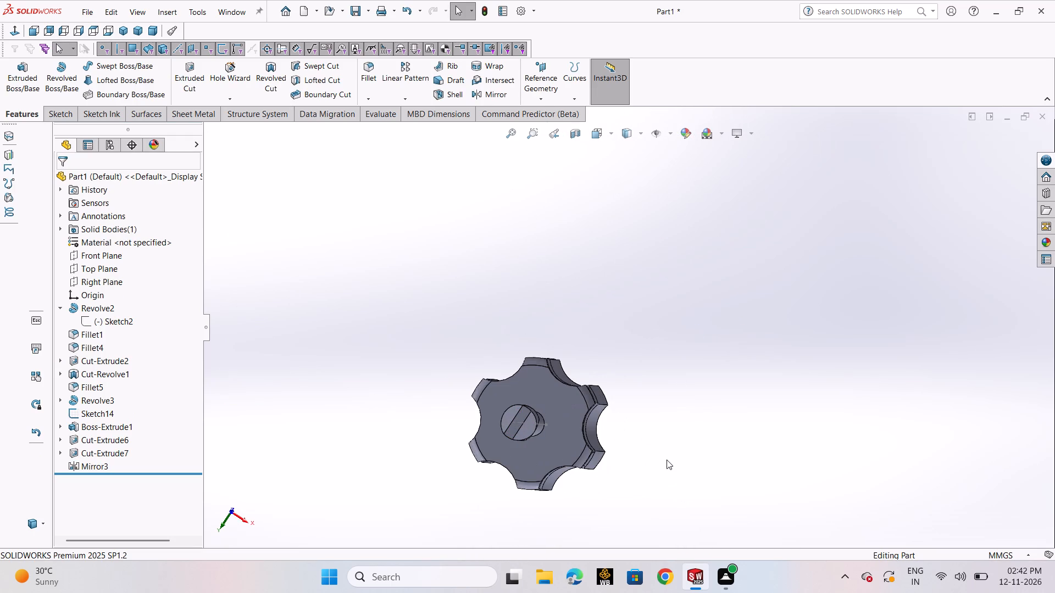
{"action": "scroll", "coordinate": [627, 435], "scroll_direction": "down", "scroll_amount": 4}
{"action": "middle_click_drag", "start_coordinate": [653, 421], "coordinate": [660, 413]}
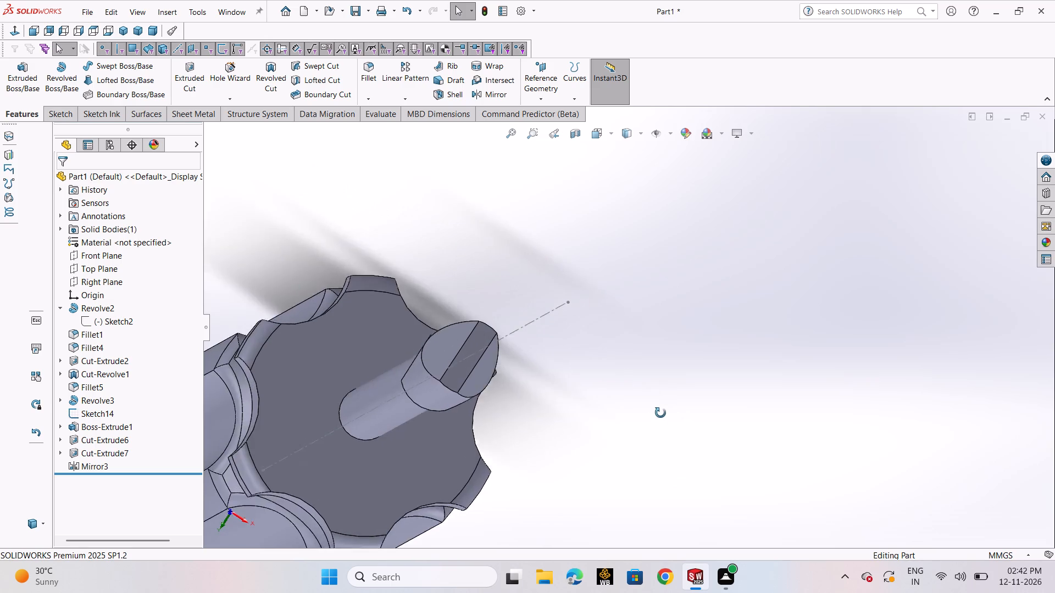
{"action": "middle_click_drag", "start_coordinate": [660, 413], "coordinate": [669, 405]}
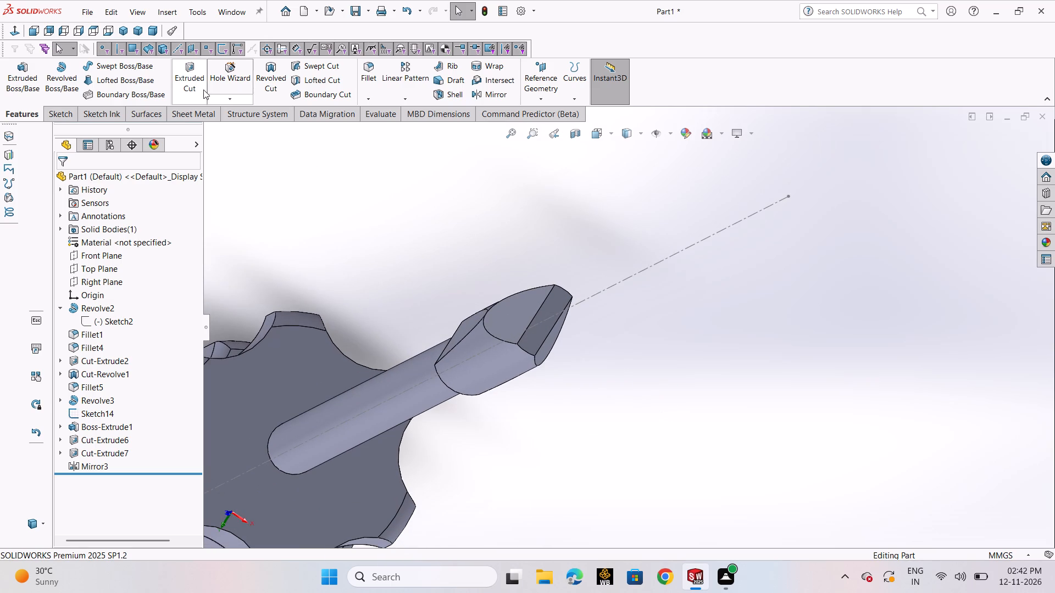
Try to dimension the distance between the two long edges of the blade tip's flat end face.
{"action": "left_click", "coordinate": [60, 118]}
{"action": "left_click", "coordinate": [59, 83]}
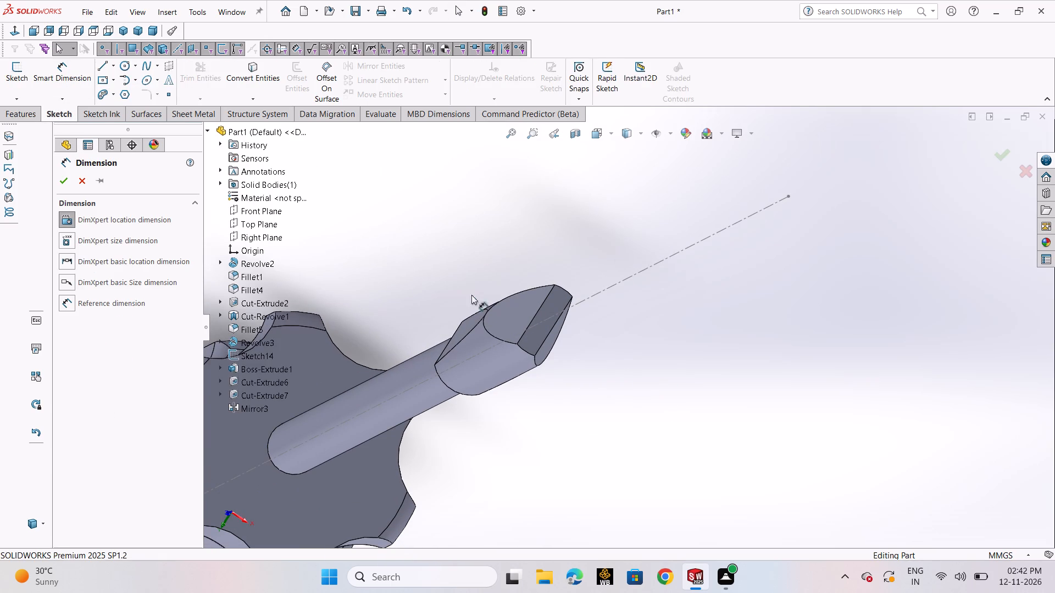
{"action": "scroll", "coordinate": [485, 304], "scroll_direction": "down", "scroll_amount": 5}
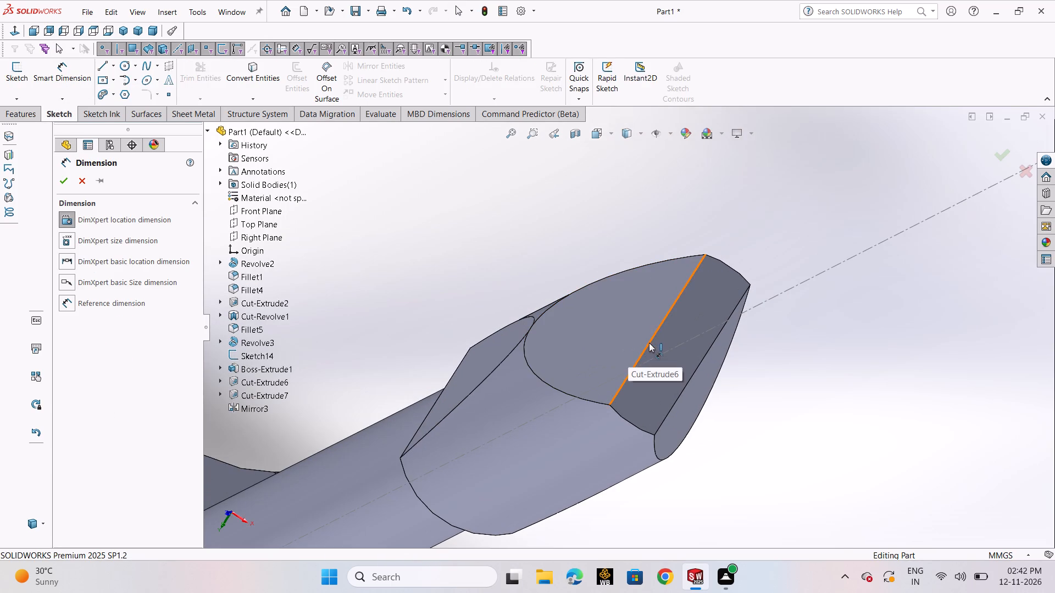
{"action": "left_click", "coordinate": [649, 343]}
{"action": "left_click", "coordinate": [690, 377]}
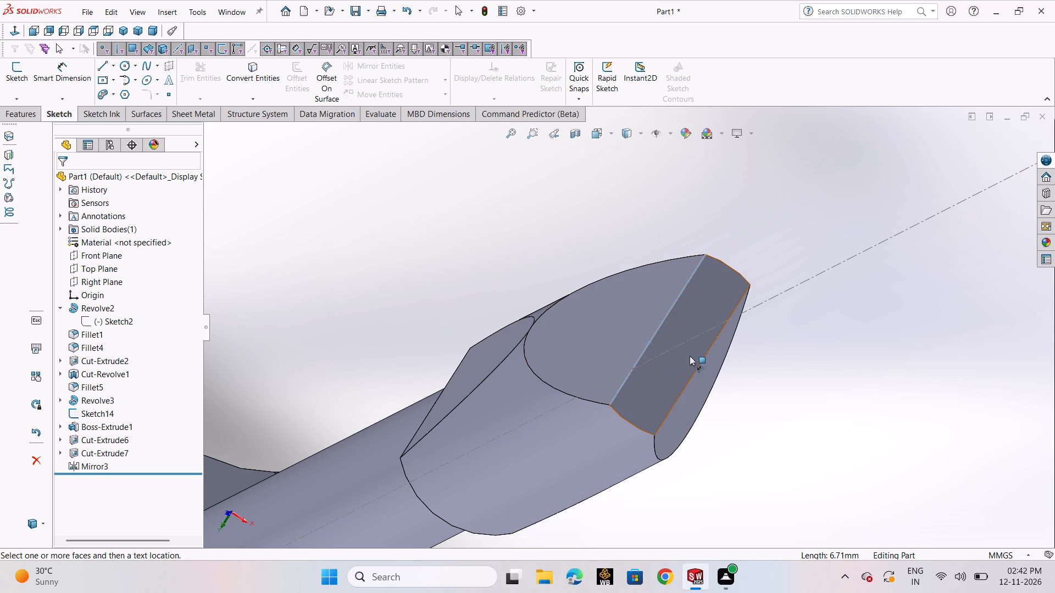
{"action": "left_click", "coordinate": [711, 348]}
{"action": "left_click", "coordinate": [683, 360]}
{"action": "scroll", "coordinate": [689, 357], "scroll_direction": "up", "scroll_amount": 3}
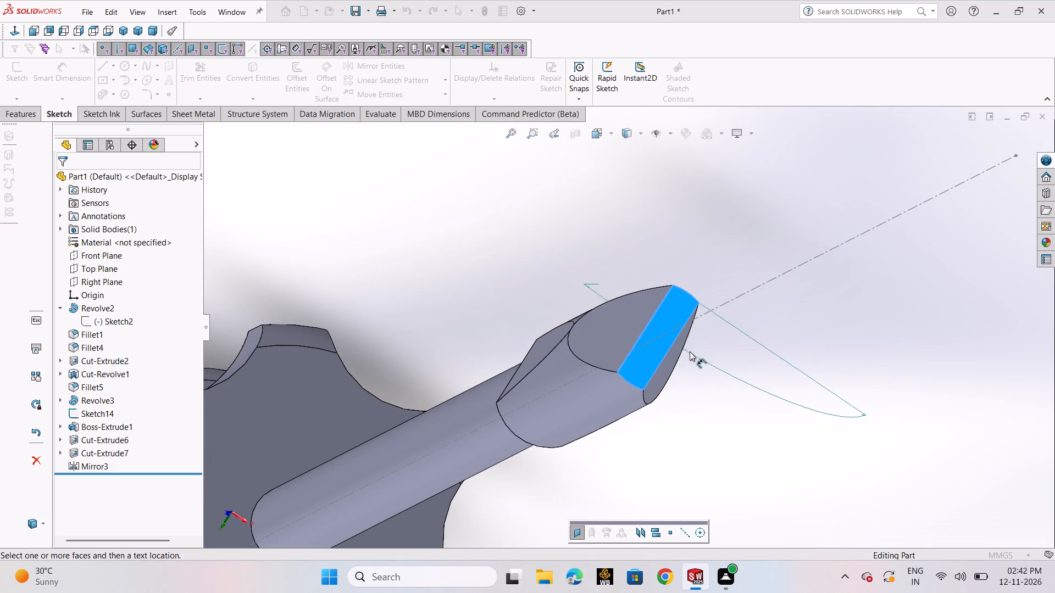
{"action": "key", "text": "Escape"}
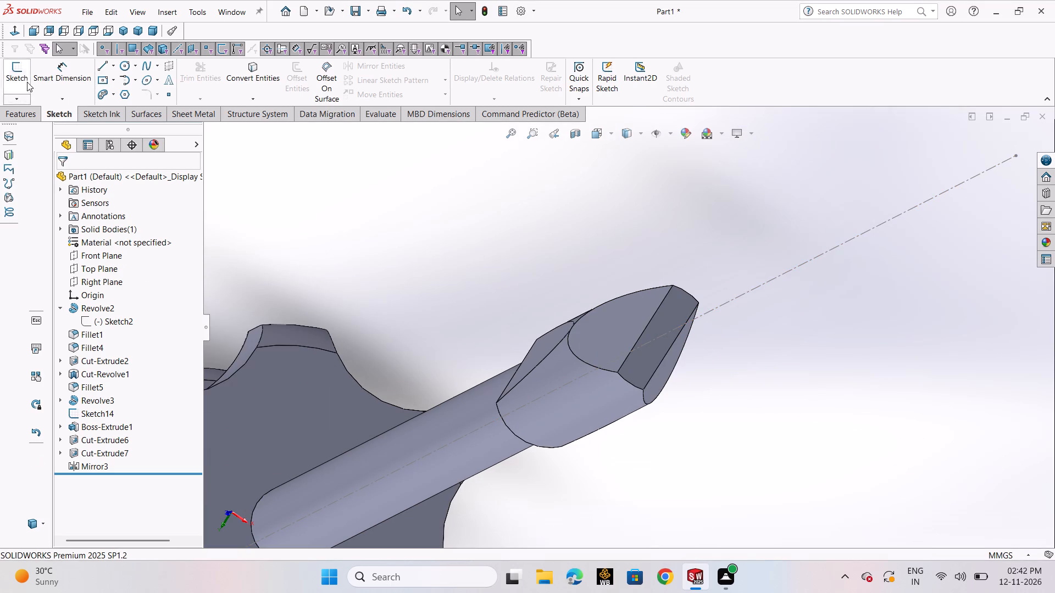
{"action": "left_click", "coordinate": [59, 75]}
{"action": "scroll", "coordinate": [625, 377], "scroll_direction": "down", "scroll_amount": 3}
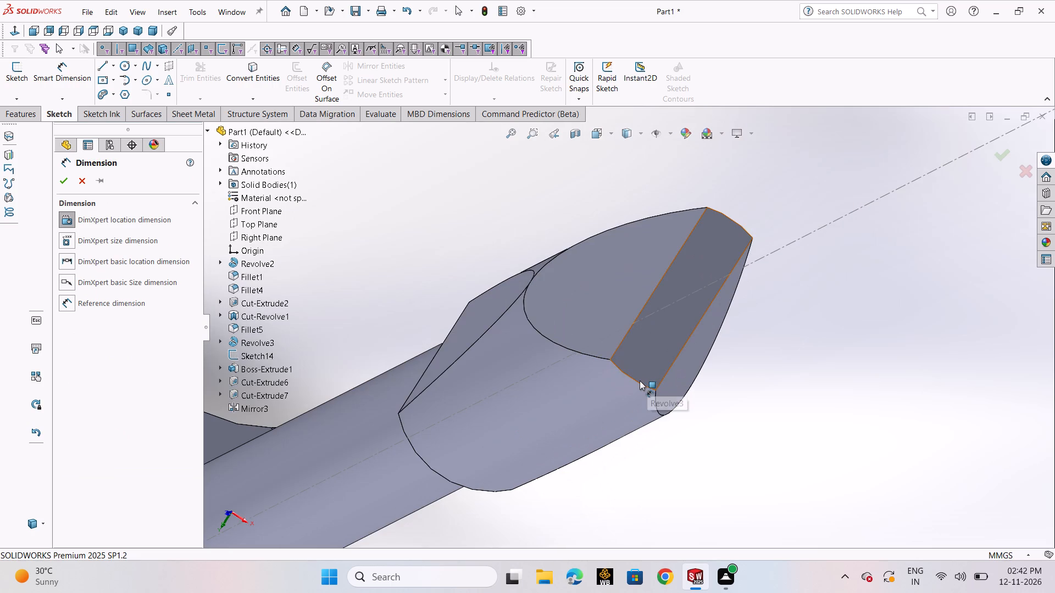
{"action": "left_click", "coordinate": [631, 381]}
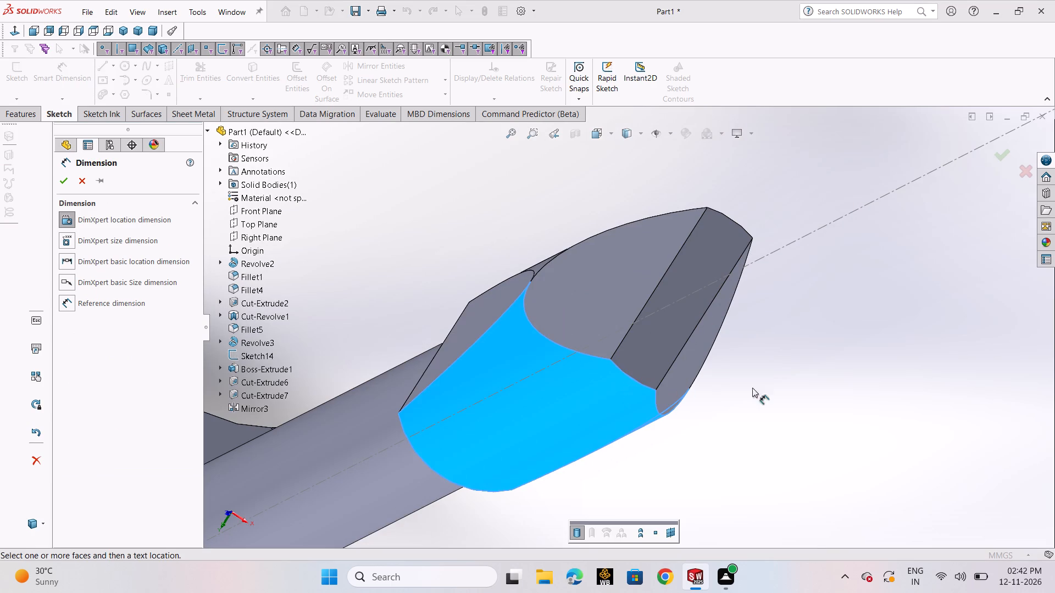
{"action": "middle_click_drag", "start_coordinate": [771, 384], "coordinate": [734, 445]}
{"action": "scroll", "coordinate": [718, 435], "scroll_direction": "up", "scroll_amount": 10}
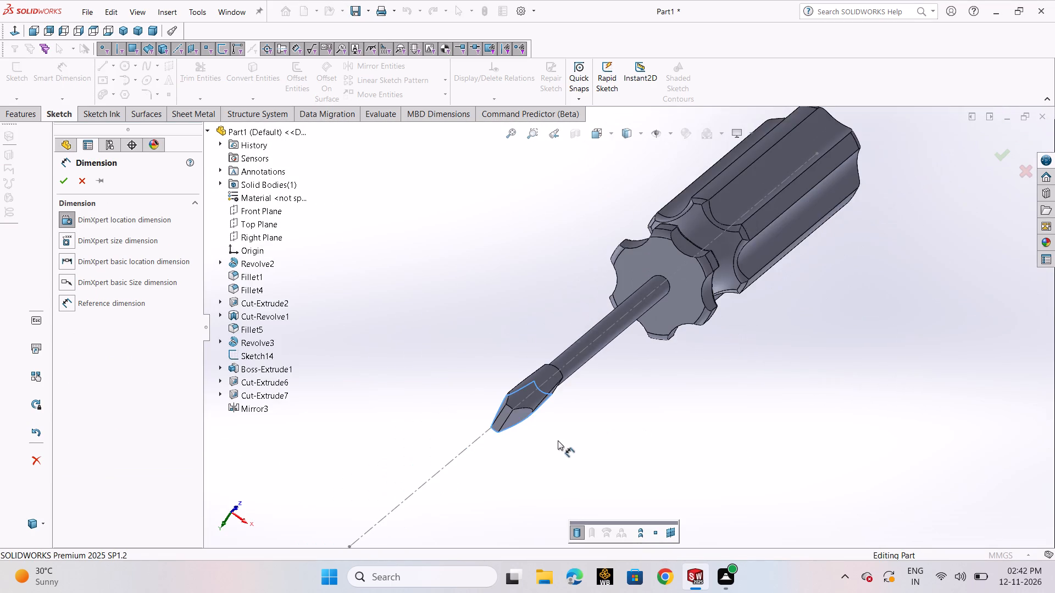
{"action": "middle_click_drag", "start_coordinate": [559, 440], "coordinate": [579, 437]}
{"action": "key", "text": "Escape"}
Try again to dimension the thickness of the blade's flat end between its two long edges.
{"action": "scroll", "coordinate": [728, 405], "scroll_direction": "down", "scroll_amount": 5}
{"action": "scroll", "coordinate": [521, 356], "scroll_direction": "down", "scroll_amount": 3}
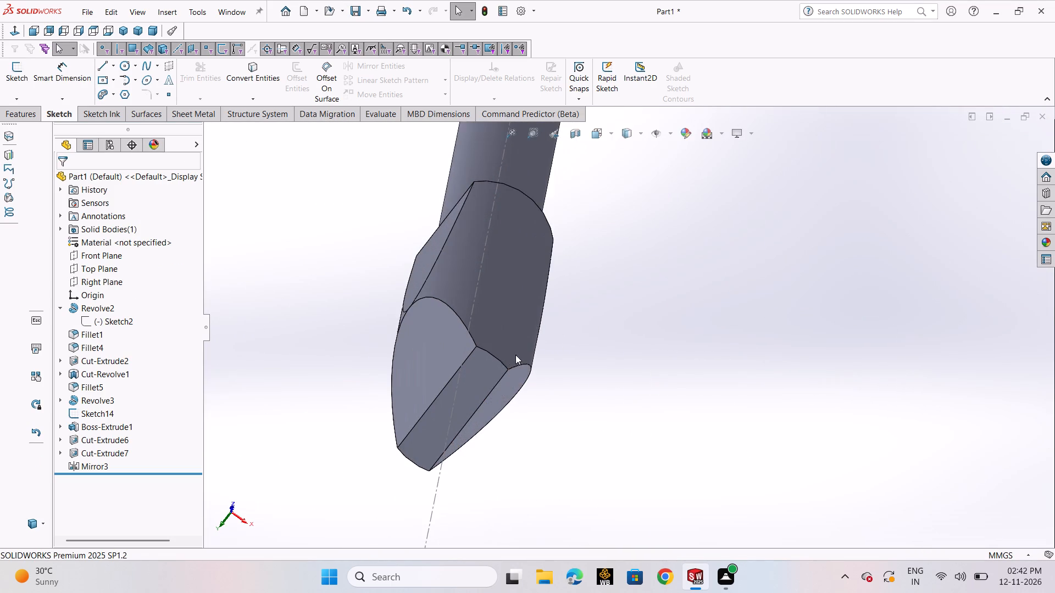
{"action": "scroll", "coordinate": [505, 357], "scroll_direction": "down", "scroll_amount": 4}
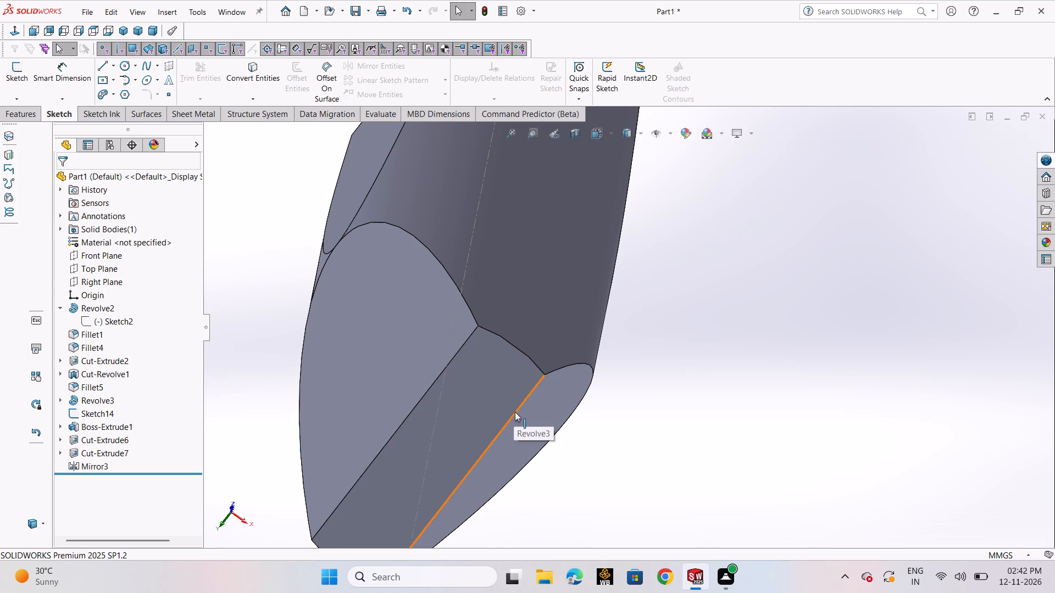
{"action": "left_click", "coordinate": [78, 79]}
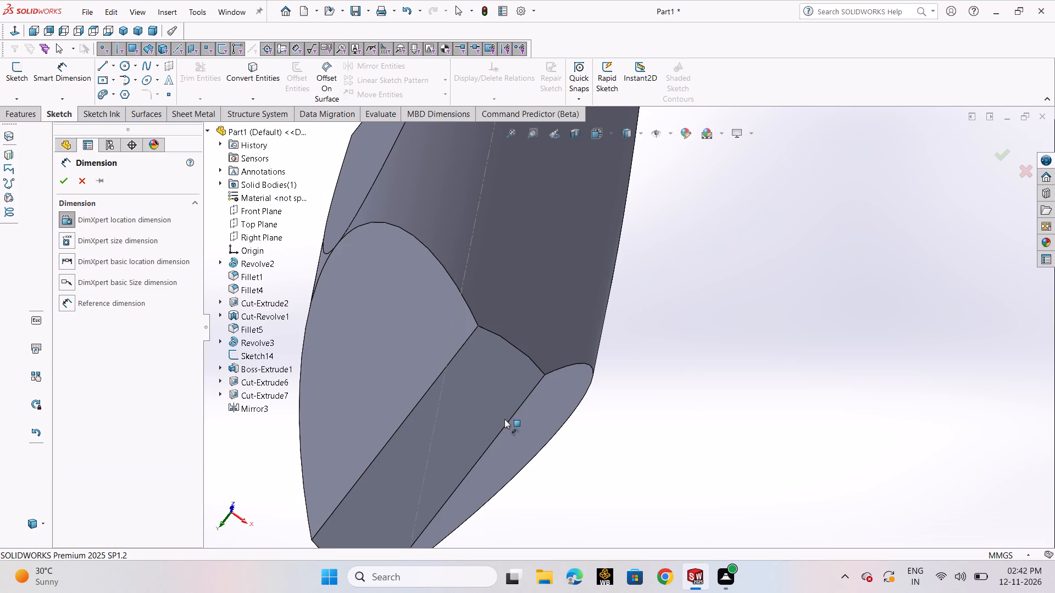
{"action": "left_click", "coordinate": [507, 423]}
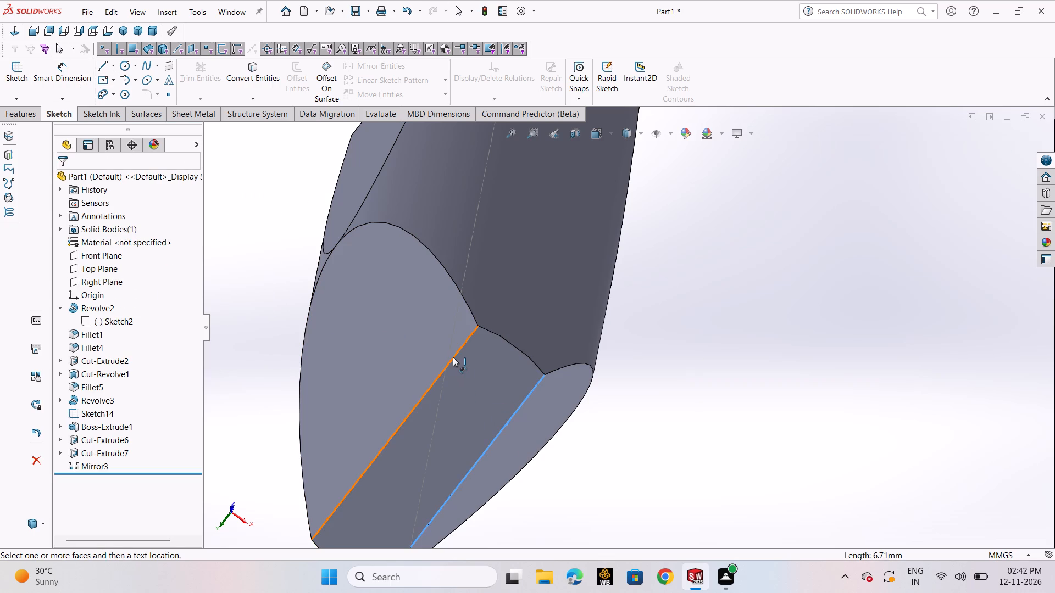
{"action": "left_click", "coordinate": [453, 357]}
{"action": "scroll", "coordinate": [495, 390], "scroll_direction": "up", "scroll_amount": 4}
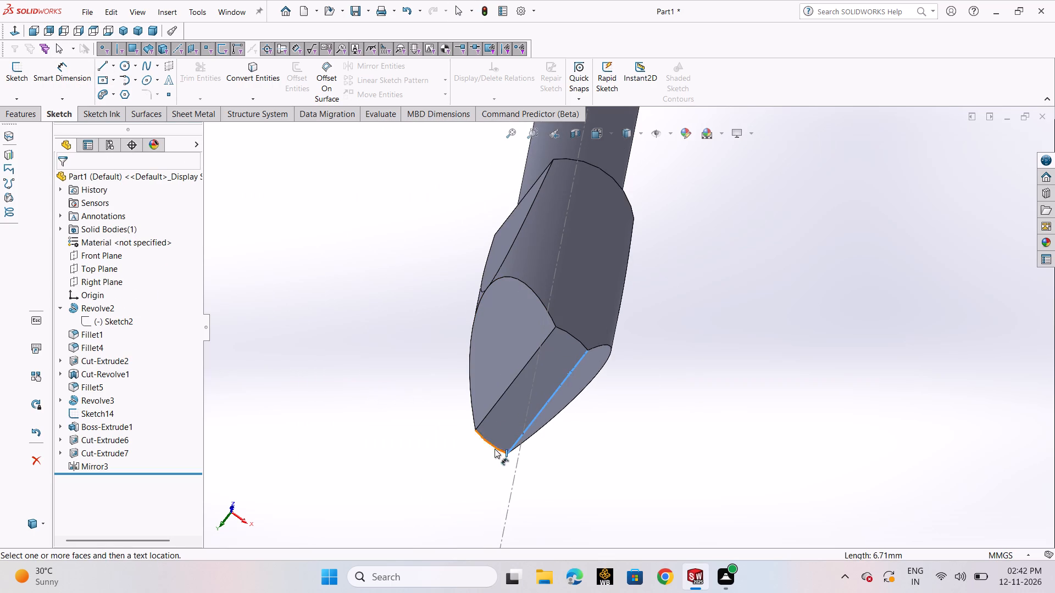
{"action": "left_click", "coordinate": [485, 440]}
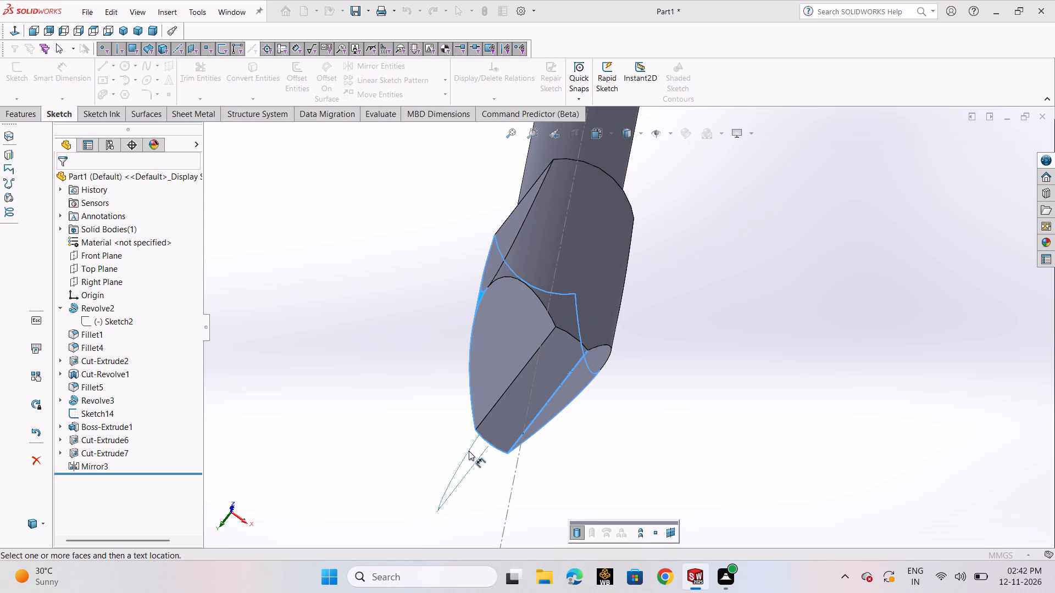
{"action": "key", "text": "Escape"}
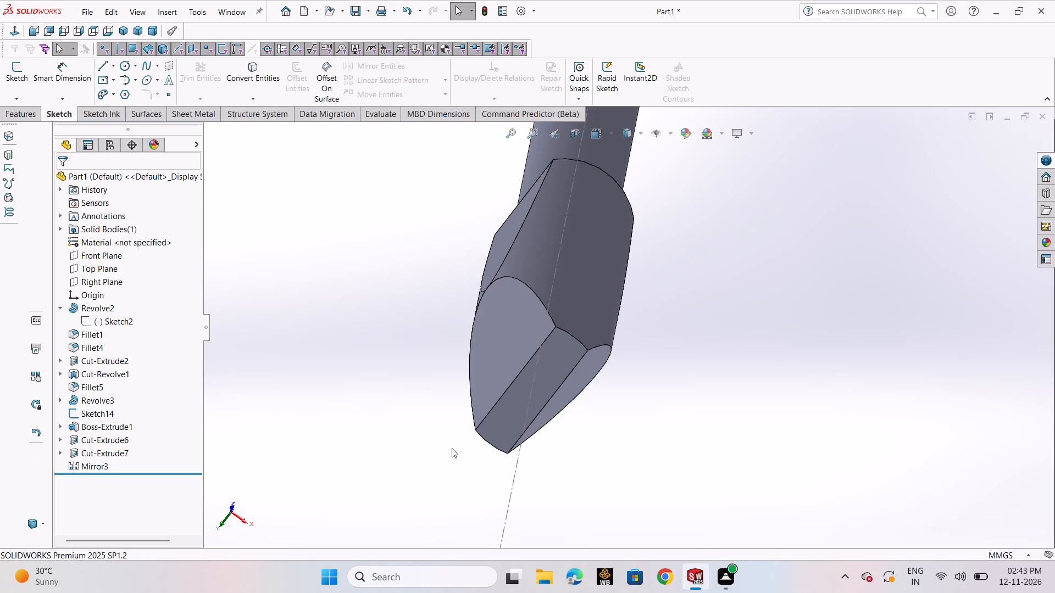
Undo the mirror and the Cut-Extrude7 feature, back to the open Sketch21.
{"action": "key", "text": "ctrl+z"}
{"action": "key", "text": "ctrl+z"}
{"action": "key", "text": "ctrl+z"}
{"action": "key", "text": "ctrl+z"}
{"action": "key", "text": "ctrl+z"}
{"action": "key", "text": "ctrl+z"}
{"action": "key", "text": "ctrl+z"}
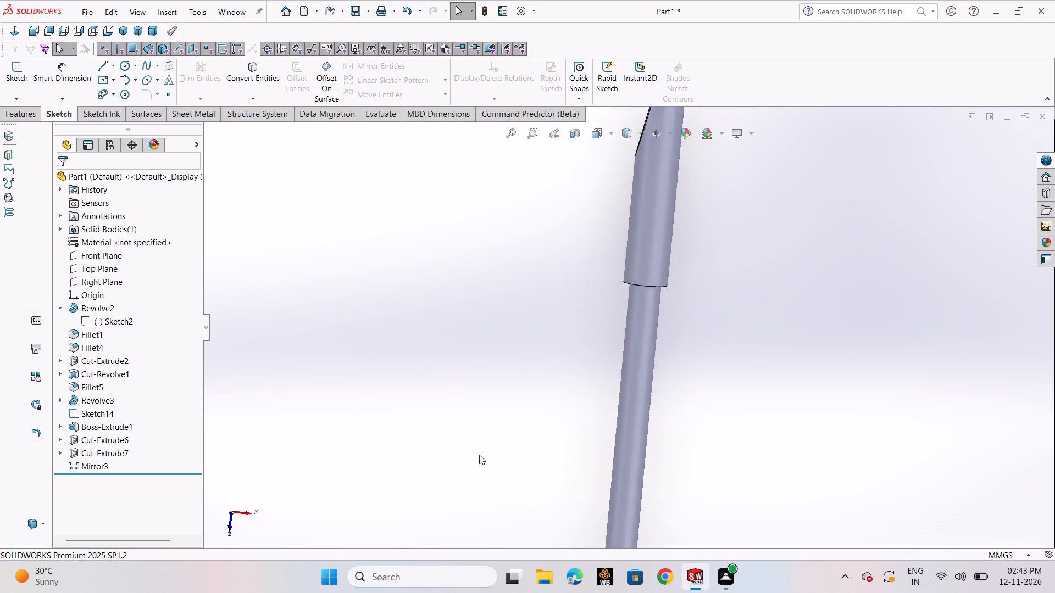
{"action": "key", "text": "ctrl+z"}
{"action": "key", "text": "ctrl+z"}
{"action": "key", "text": "ctrl+z"}
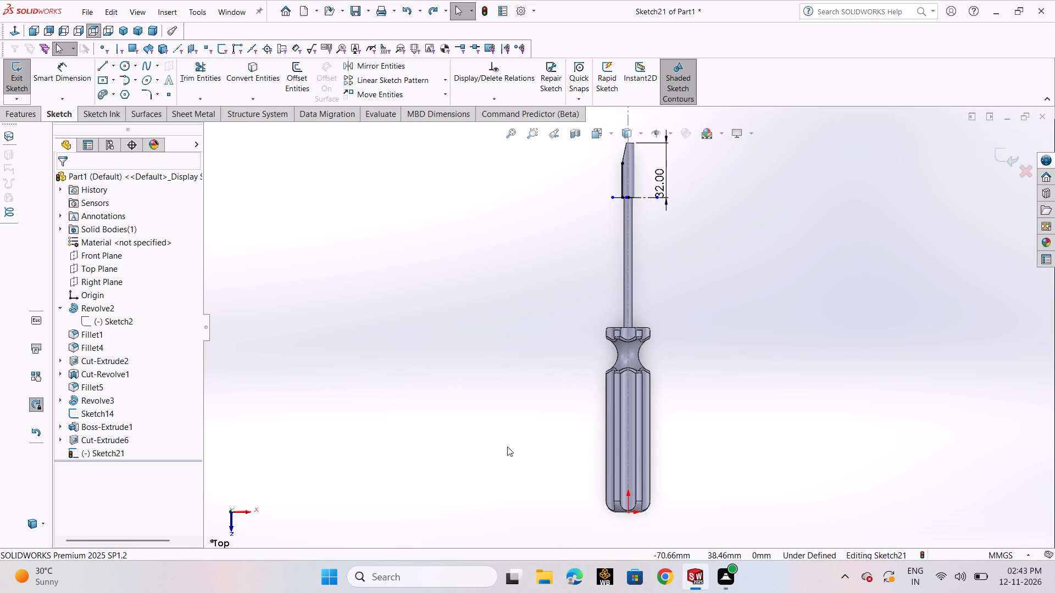
Undo the 32 mm dimension and the remaining geometry of Sketch21 until the sketch itself is removed.
{"action": "key", "text": "ctrl+z"}
{"action": "key", "text": "ctrl+z"}
{"action": "key", "text": "ctrl+z"}
{"action": "key", "text": "ctrl+z"}
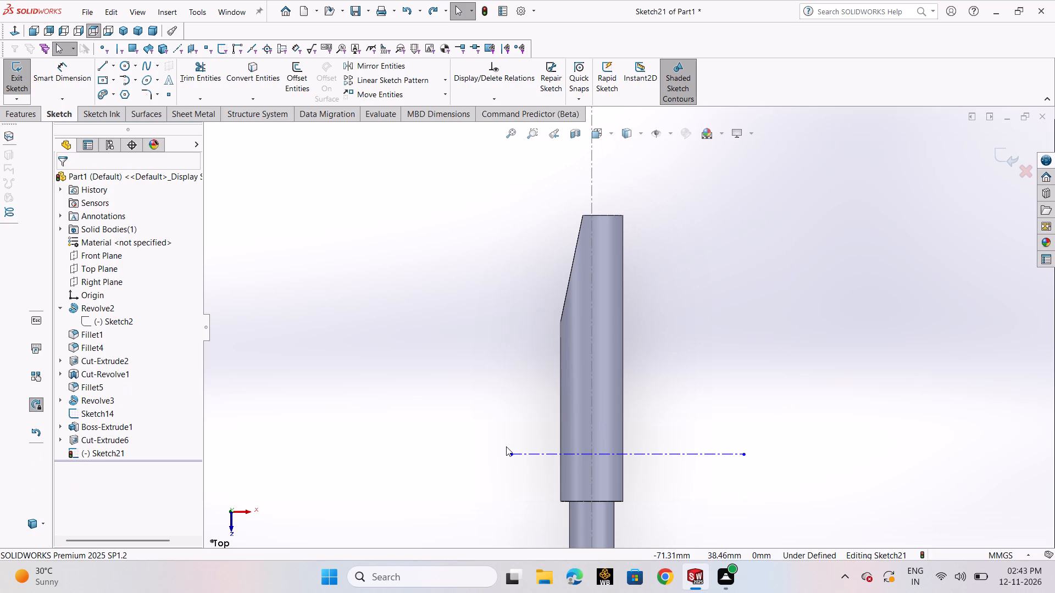
{"action": "key", "text": "ctrl+z"}
{"action": "key", "text": "ctrl+z"}
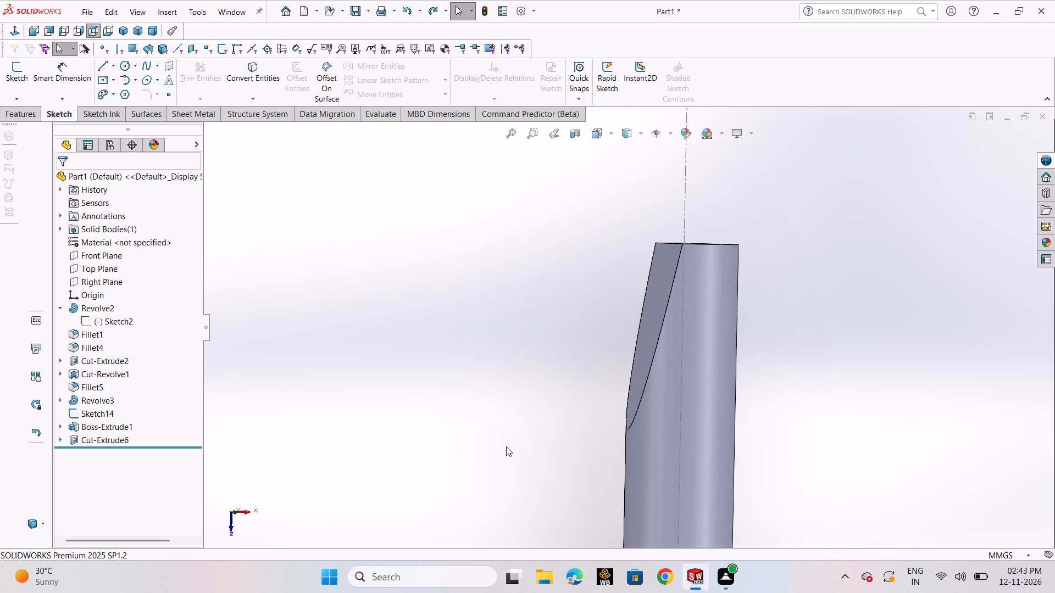
Undo Cut-Extrude6 and the latest edits in its Sketch20, including the horizontal centerline, keeping the 1.00 mm dimension.
{"action": "key", "text": "ctrl+z"}
{"action": "key", "text": "ctrl+z"}
{"action": "key", "text": "ctrl+z"}
{"action": "key", "text": "ctrl+z"}
{"action": "key", "text": "ctrl+z"}
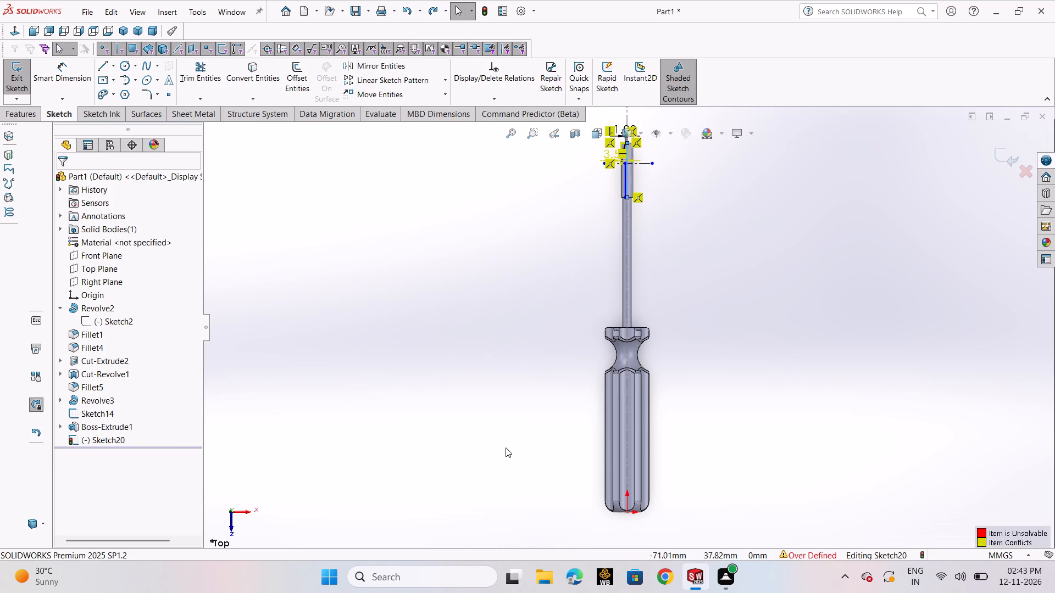
{"action": "key", "text": "ctrl+z"}
{"action": "key", "text": "ctrl+z"}
{"action": "key", "text": "ctrl+z"}
{"action": "key", "text": "ctrl+z"}
{"action": "key", "text": "ctrl+z"}
{"action": "key", "text": "ctrl+z"}
{"action": "key", "text": "ctrl+z"}
{"action": "key", "text": "ctrl+z"}
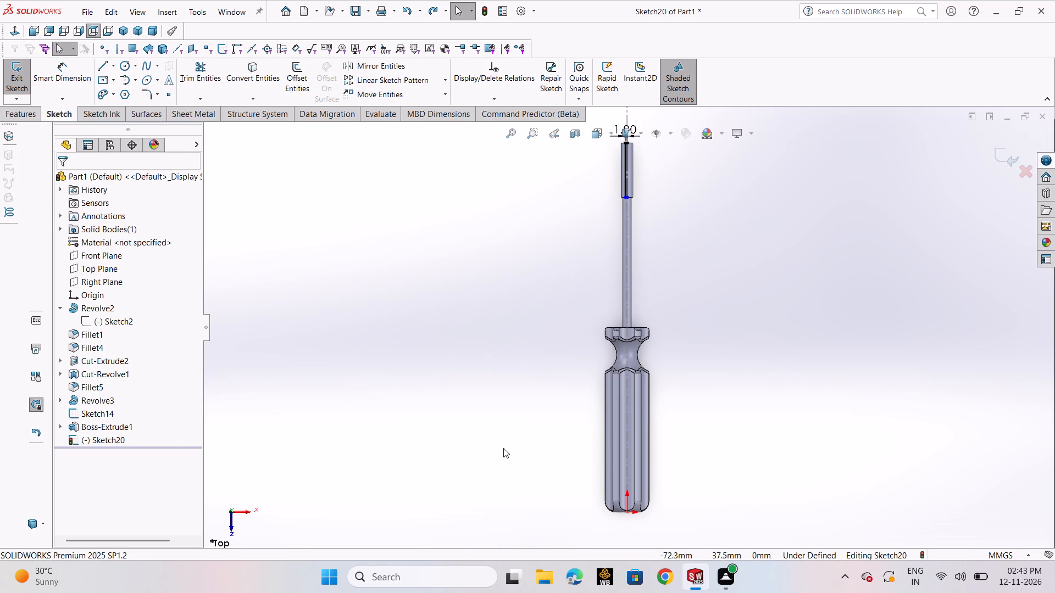
Undo the rest of Sketch20, the sketch itself and the Boss-Extrude1 feature, back to the finished Sketch19.
{"action": "key", "text": "ctrl+z"}
{"action": "key", "text": "ctrl+z"}
{"action": "key", "text": "ctrl+z"}
{"action": "key", "text": "ctrl+z"}
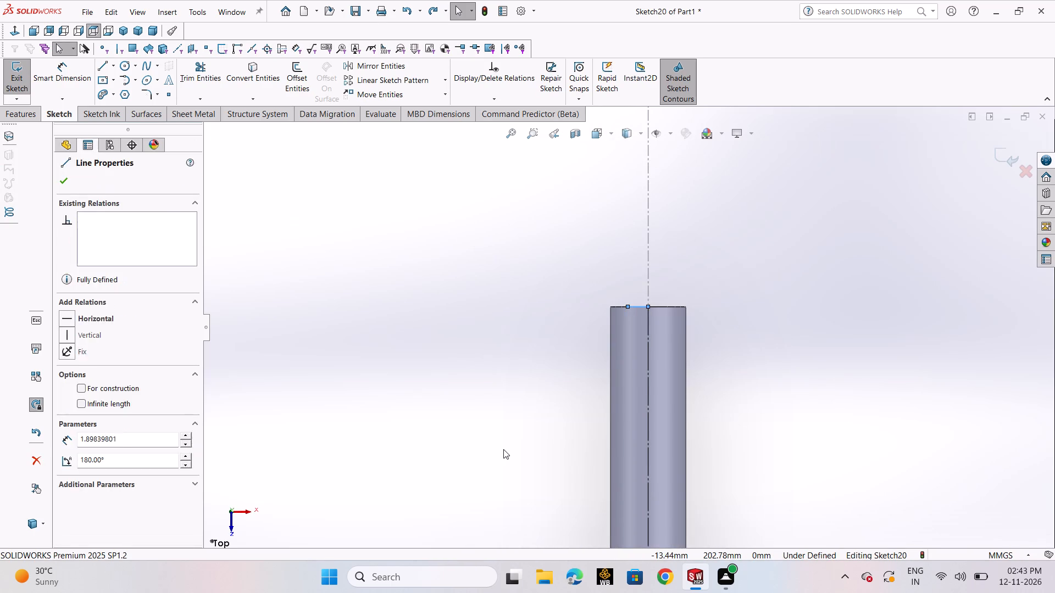
{"action": "key", "text": "ctrl+z"}
{"action": "key", "text": "ctrl+z"}
{"action": "key", "text": "ctrl+z"}
{"action": "key", "text": "ctrl+z"}
{"action": "key", "text": "ctrl+z"}
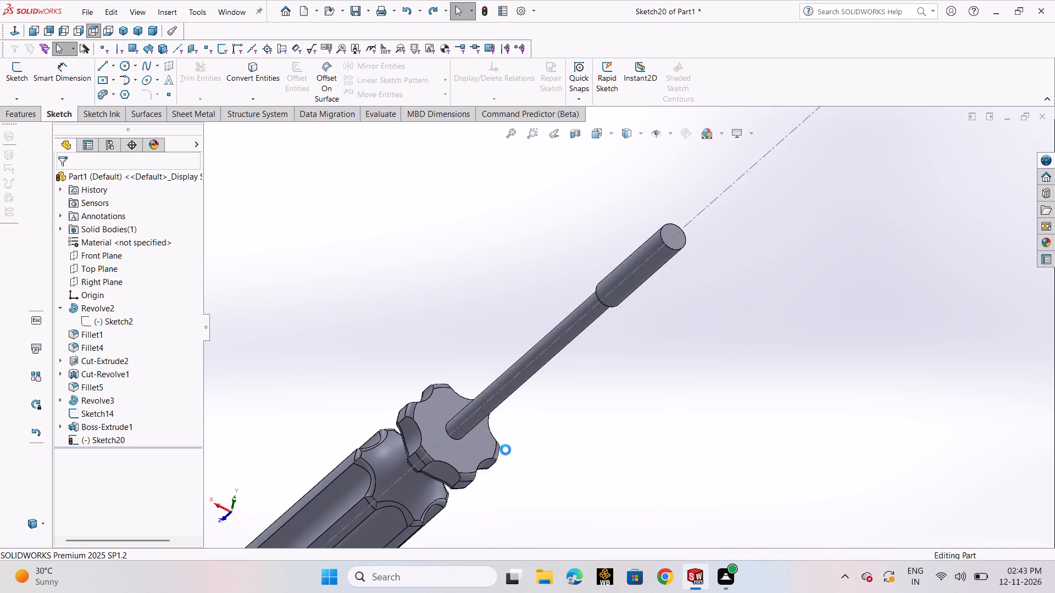
Save the part in the inetenship folder under the name "two end screwdriver with fluted handle".
{"action": "scroll", "coordinate": [615, 460], "scroll_direction": "up", "scroll_amount": 4}
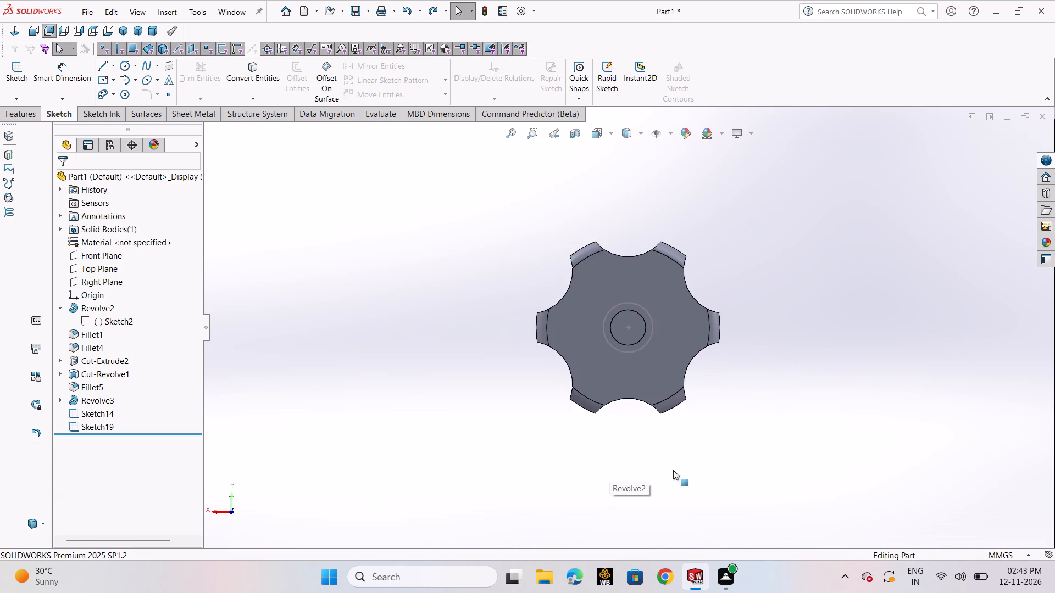
{"action": "middle_click_drag", "start_coordinate": [674, 470], "coordinate": [752, 440]}
{"action": "scroll", "coordinate": [751, 440], "scroll_direction": "up", "scroll_amount": 2}
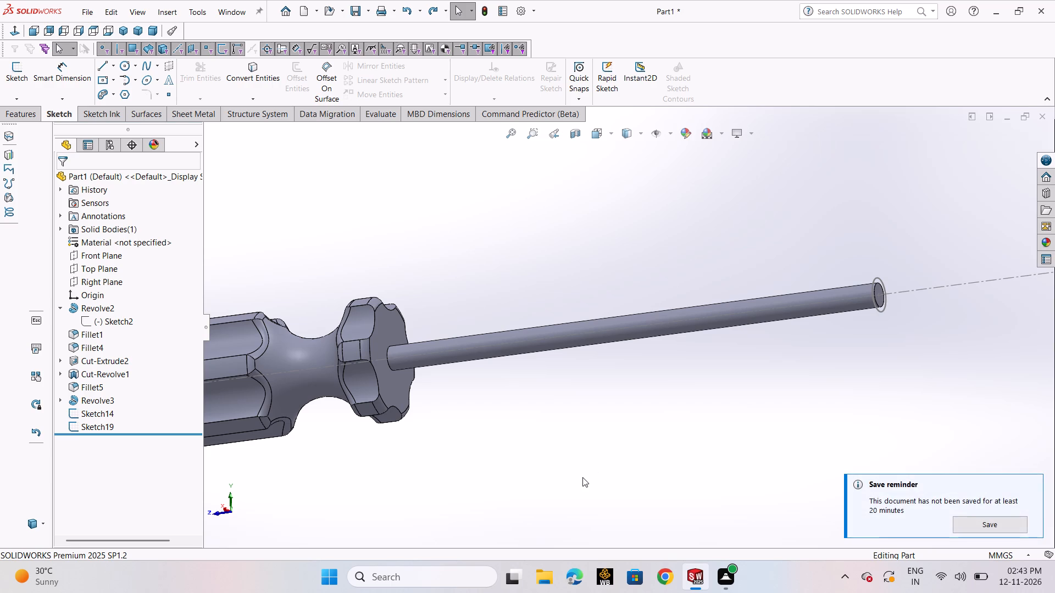
{"action": "scroll", "coordinate": [386, 242], "scroll_direction": "up", "scroll_amount": 3}
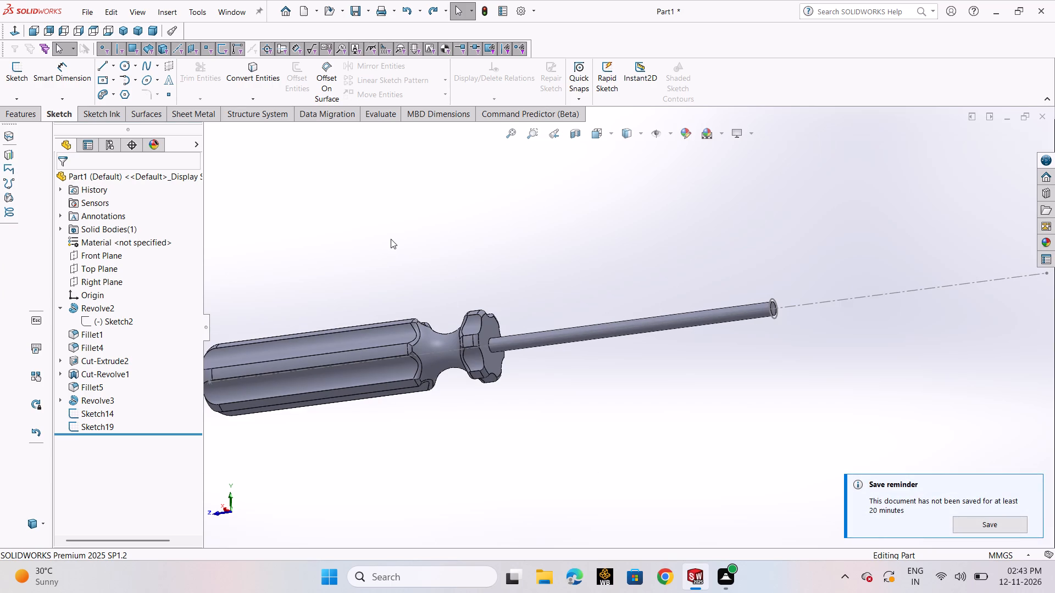
{"action": "key", "text": "ctrl+s"}
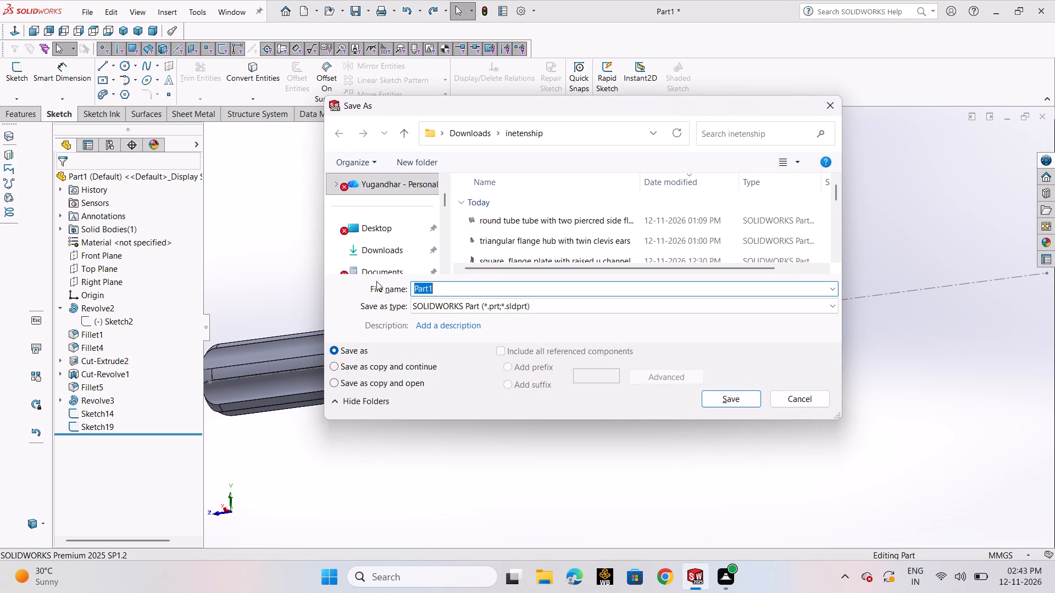
{"action": "key", "text": "BackSpace"}
{"action": "type", "text": "two enf"}
{"action": "key", "text": "BackSpace"}
{"action": "type", "text": "d"}
{"action": "key", "text": "space"}
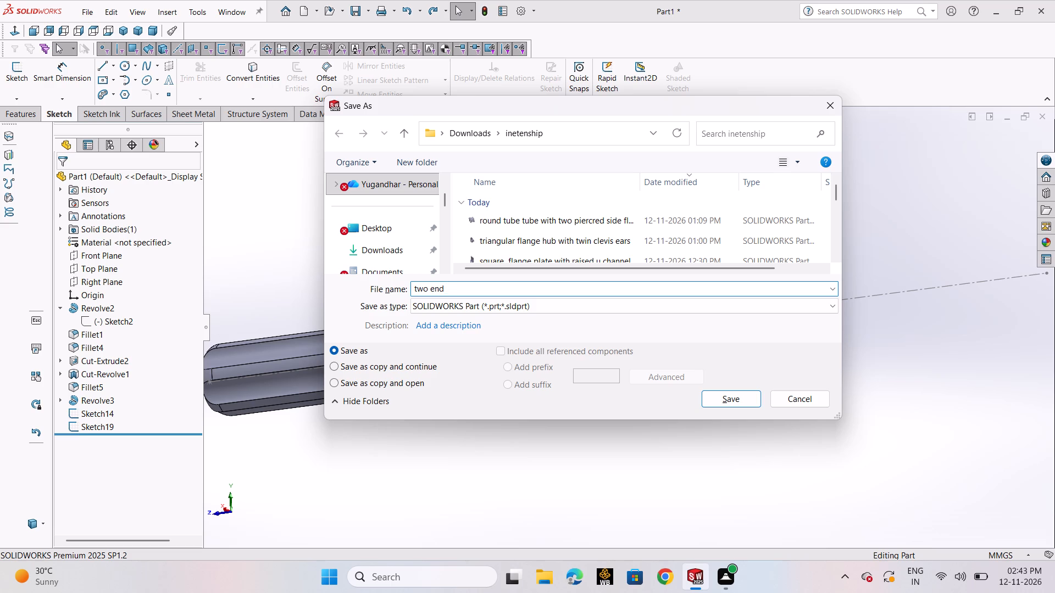
{"action": "type", "text": "screw"}
{"action": "type", "text": "driver"}
{"action": "key", "text": "space"}
{"action": "type", "text": "with"}
{"action": "key", "text": "space"}
{"action": "type", "text": "fluted handle"}
{"action": "key", "text": "Return"}
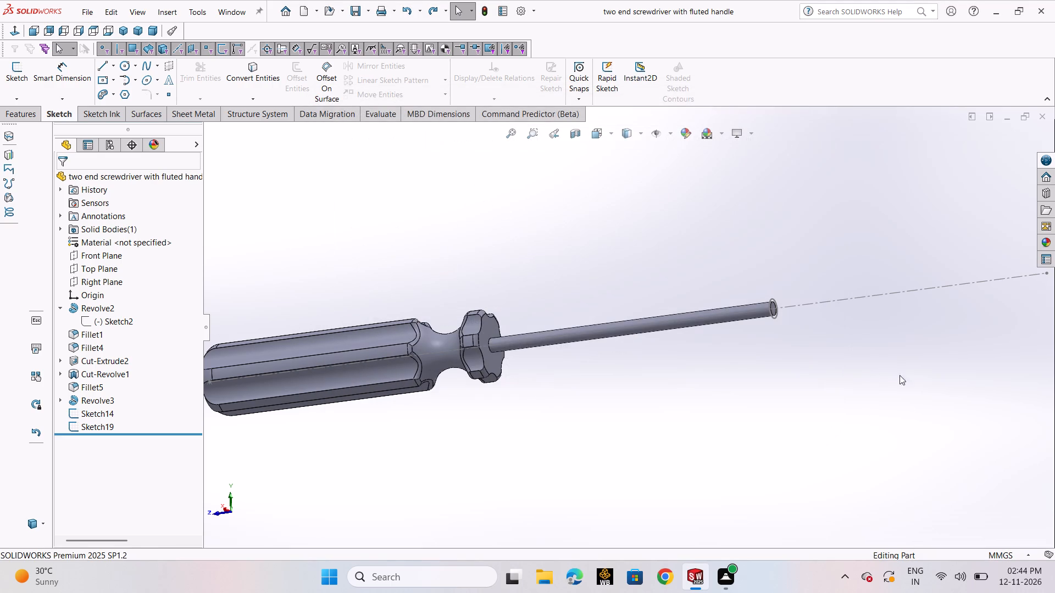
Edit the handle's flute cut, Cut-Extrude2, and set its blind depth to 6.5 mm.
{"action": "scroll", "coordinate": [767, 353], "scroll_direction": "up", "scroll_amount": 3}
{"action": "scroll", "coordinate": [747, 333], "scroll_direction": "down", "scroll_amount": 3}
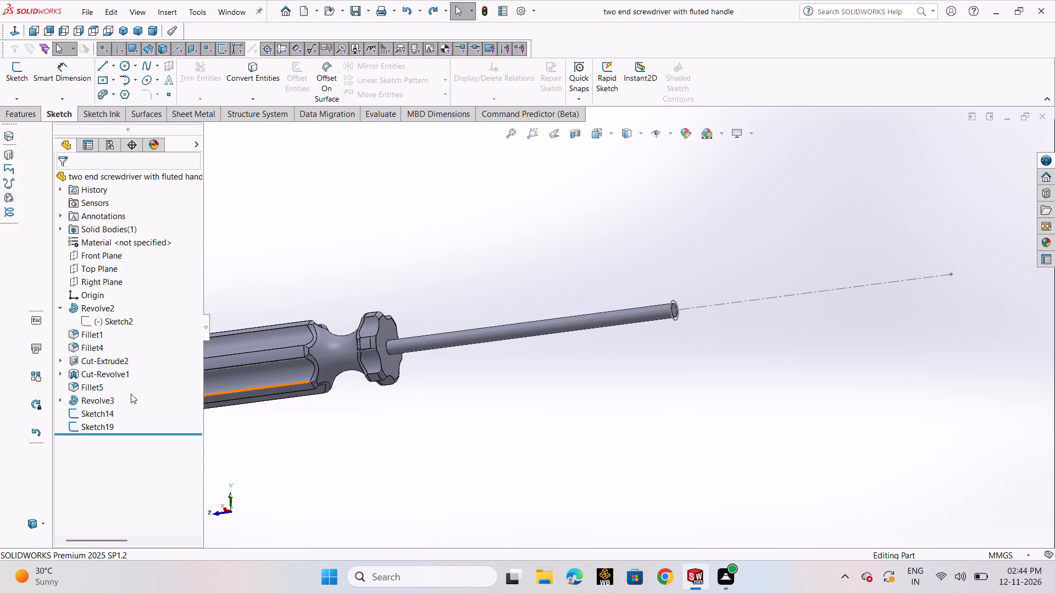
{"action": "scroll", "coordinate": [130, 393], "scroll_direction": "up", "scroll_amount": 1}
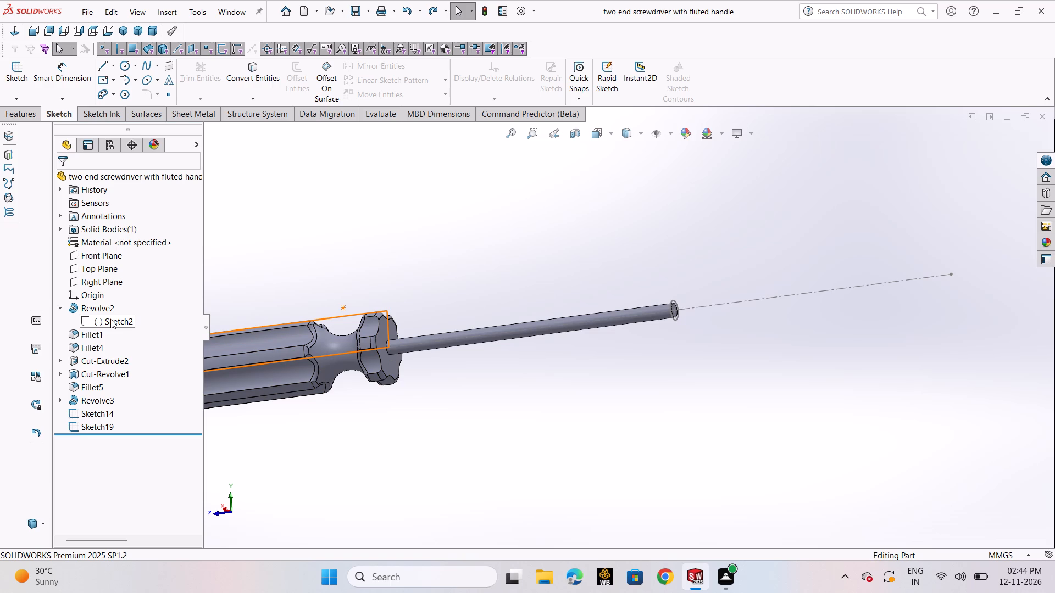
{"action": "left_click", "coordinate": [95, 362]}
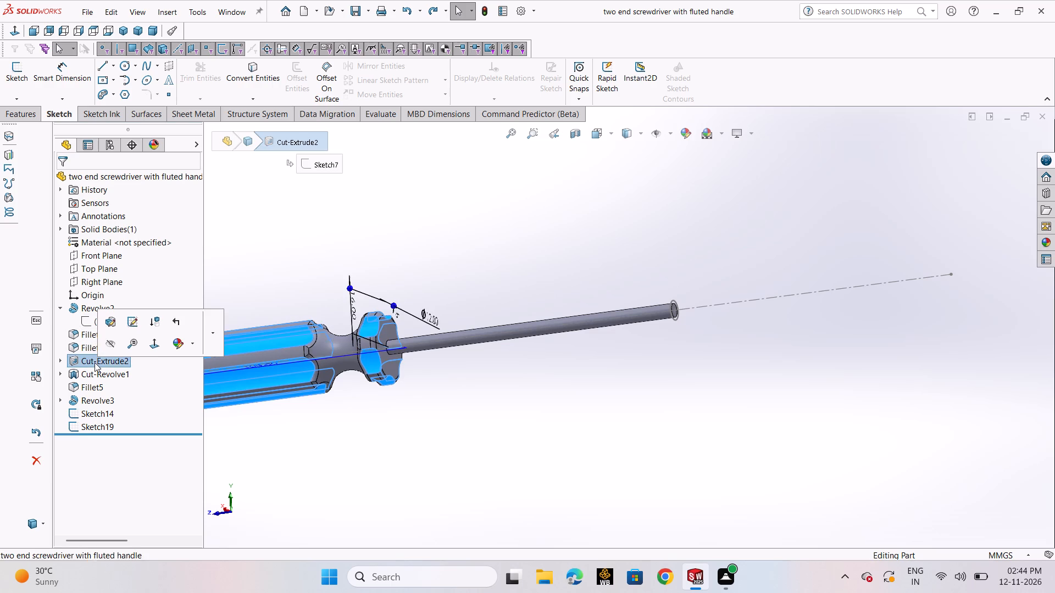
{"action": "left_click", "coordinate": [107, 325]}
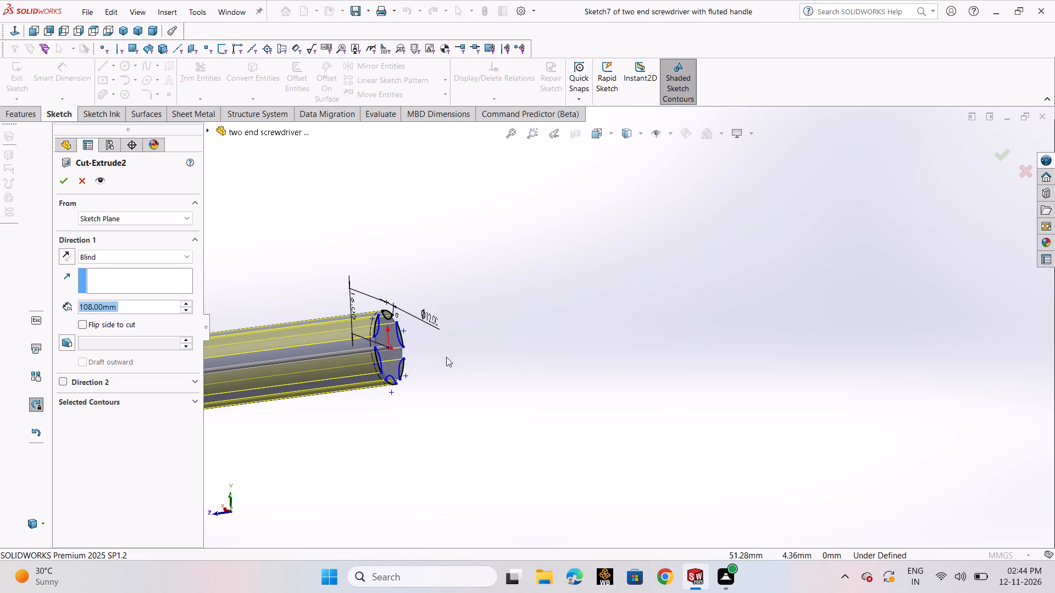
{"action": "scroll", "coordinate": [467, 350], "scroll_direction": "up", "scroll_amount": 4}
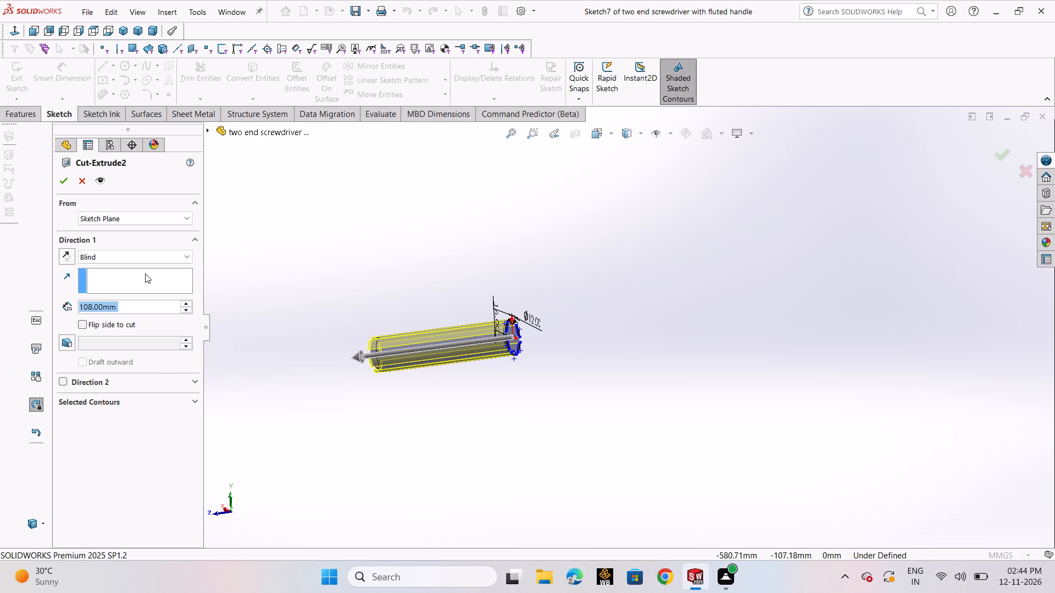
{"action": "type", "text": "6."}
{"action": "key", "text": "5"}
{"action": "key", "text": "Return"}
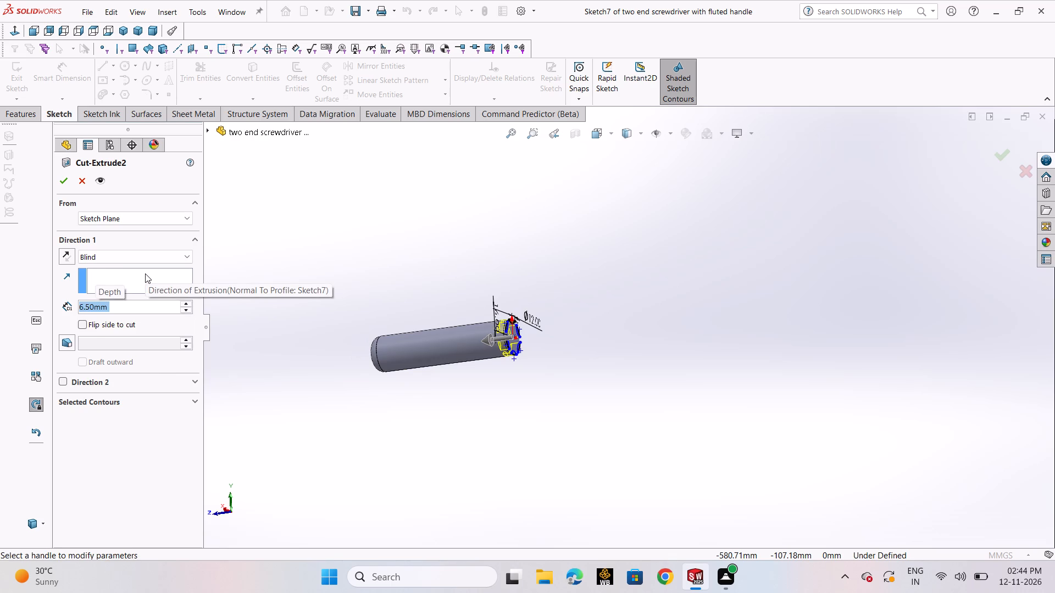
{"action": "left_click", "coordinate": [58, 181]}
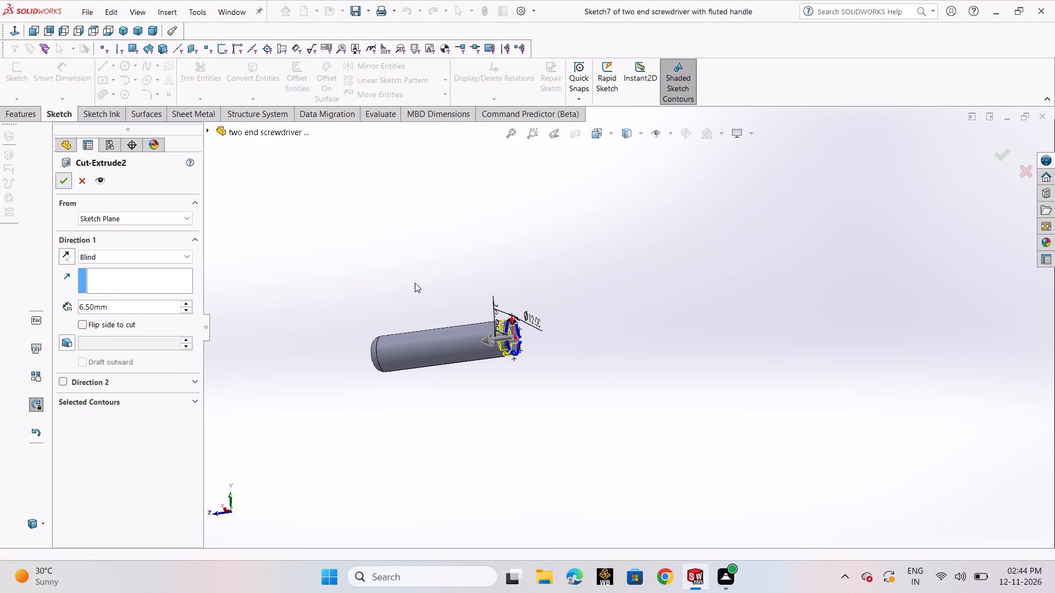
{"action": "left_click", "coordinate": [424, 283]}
Delete the Fillet5 feature from the model.
{"action": "scroll", "coordinate": [518, 352], "scroll_direction": "down", "scroll_amount": 8}
{"action": "middle_click_drag", "start_coordinate": [630, 379], "coordinate": [631, 377]}
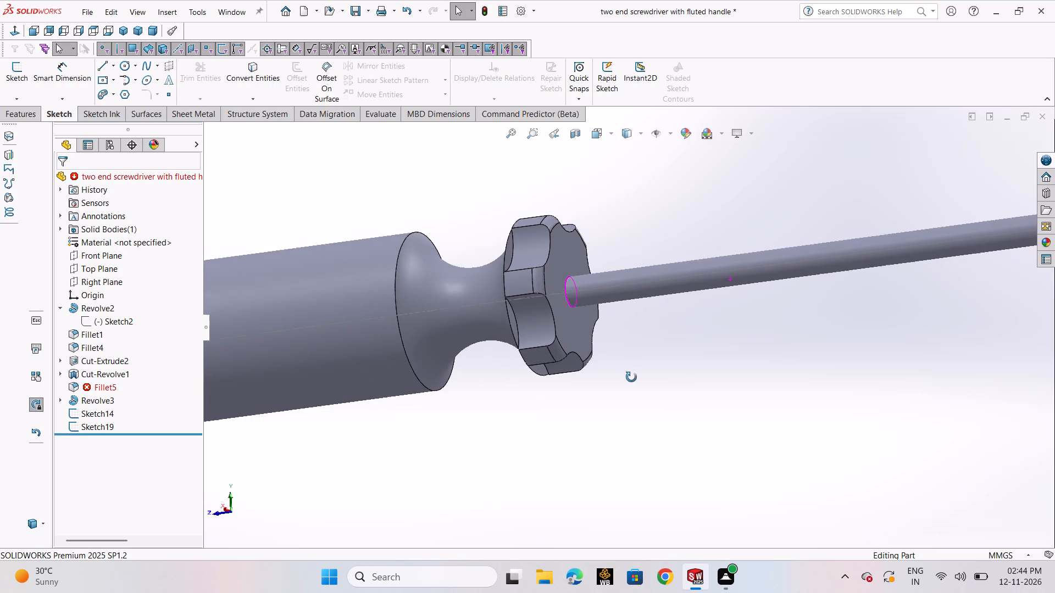
{"action": "middle_click_drag", "start_coordinate": [631, 377], "coordinate": [728, 322]}
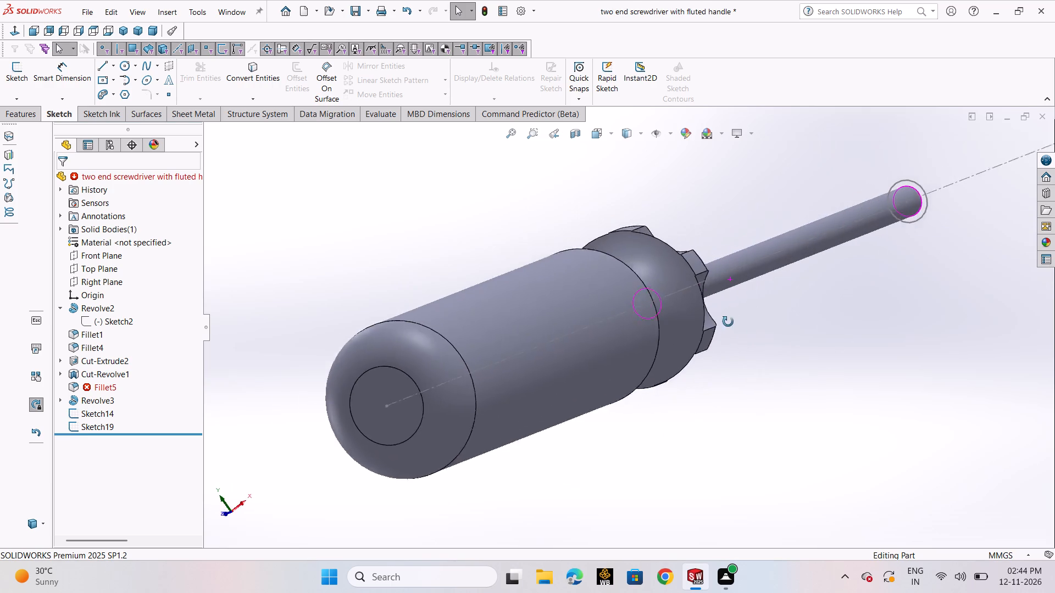
{"action": "middle_click_drag", "start_coordinate": [728, 322], "coordinate": [669, 402]}
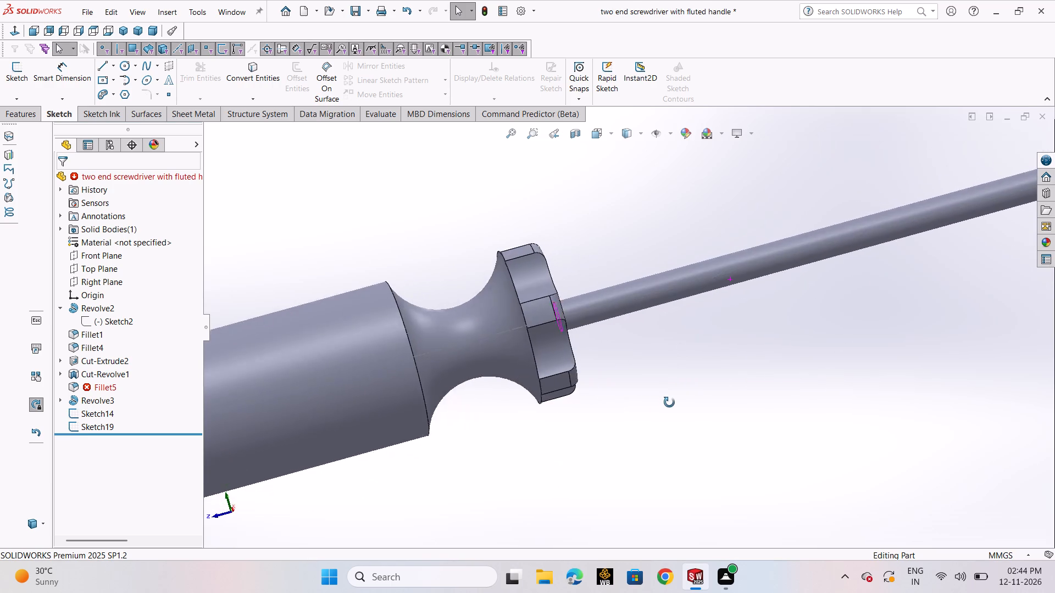
{"action": "middle_click_drag", "start_coordinate": [669, 402], "coordinate": [702, 389]}
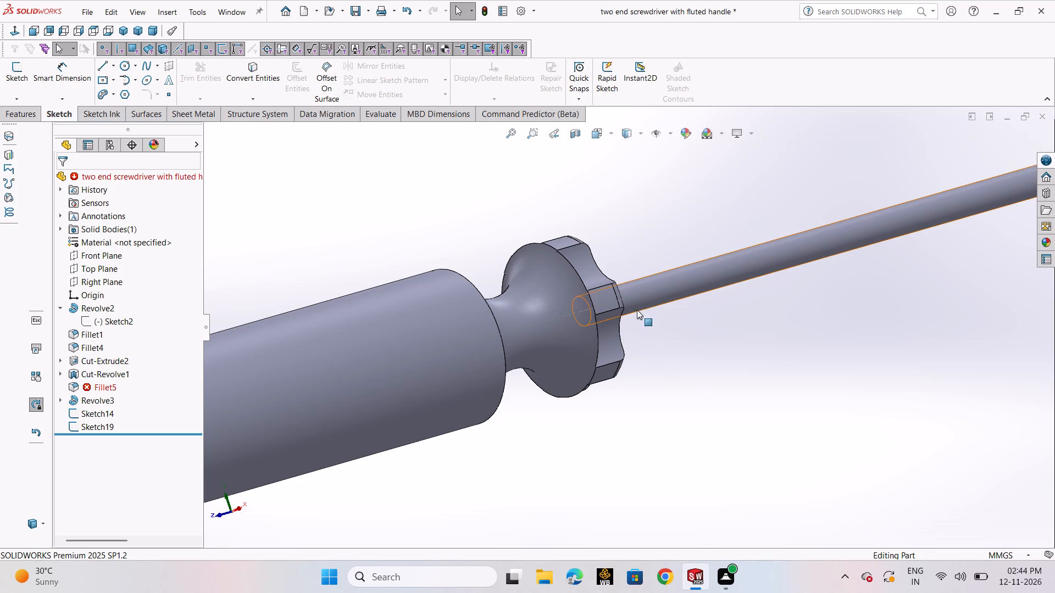
{"action": "middle_click_drag", "start_coordinate": [678, 353], "coordinate": [581, 421]}
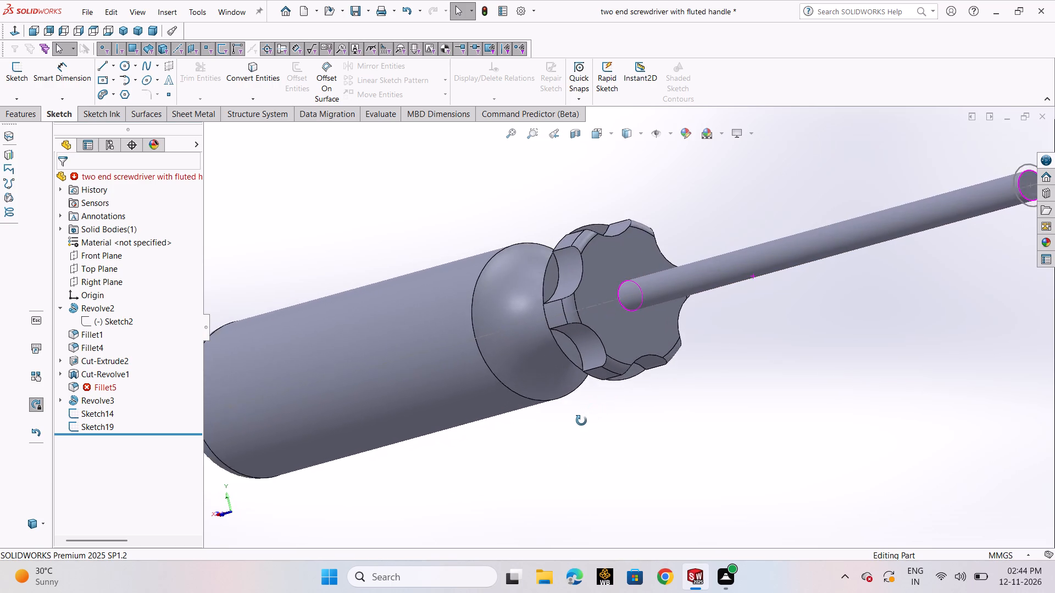
{"action": "middle_click_drag", "start_coordinate": [581, 421], "coordinate": [569, 429]}
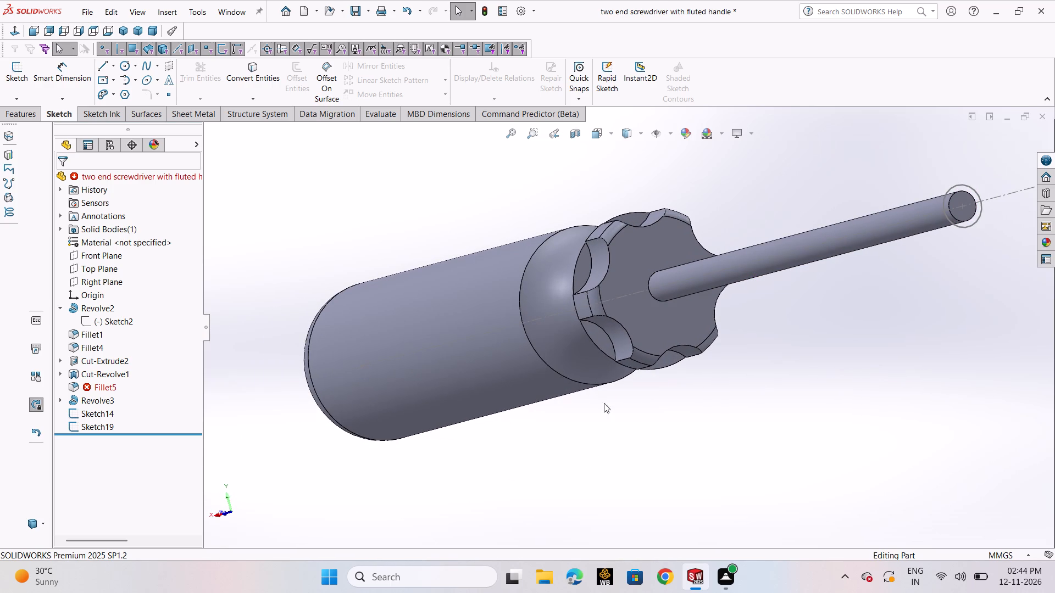
{"action": "right_click", "coordinate": [103, 385]}
{"action": "left_click", "coordinate": [128, 417]}
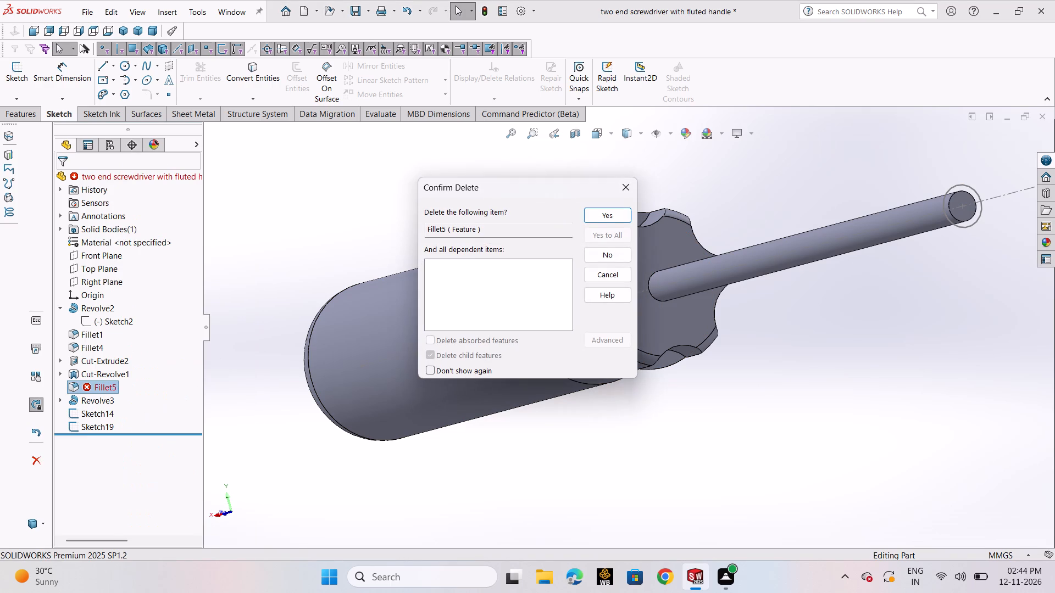
{"action": "left_click", "coordinate": [601, 218]}
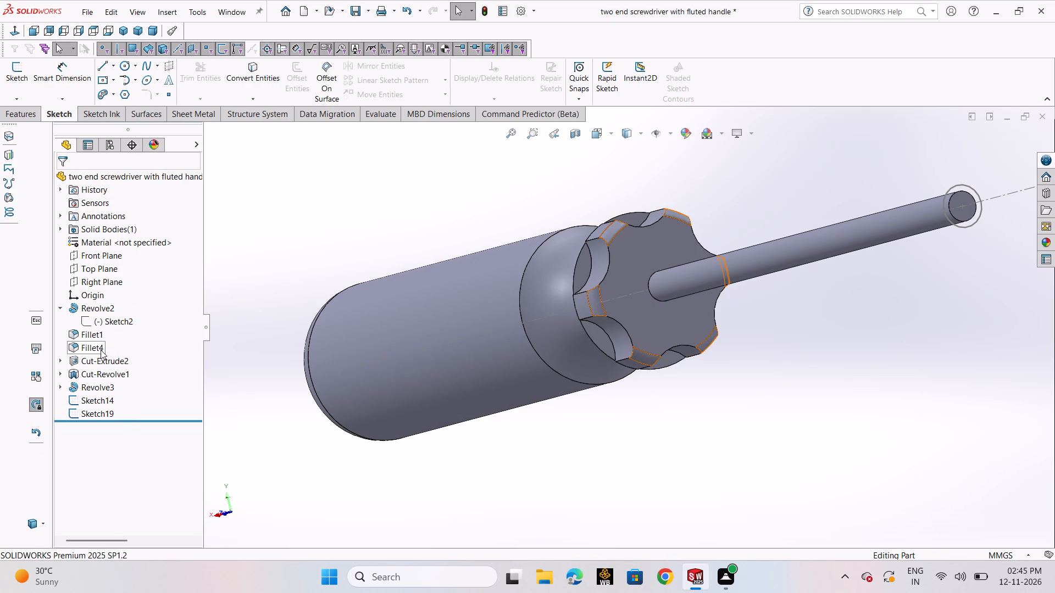
Edit the flute cut Cut-Extrude2 again and set its blind depth to 6.525 mm.
{"action": "left_click", "coordinate": [96, 364]}
{"action": "left_click", "coordinate": [109, 326]}
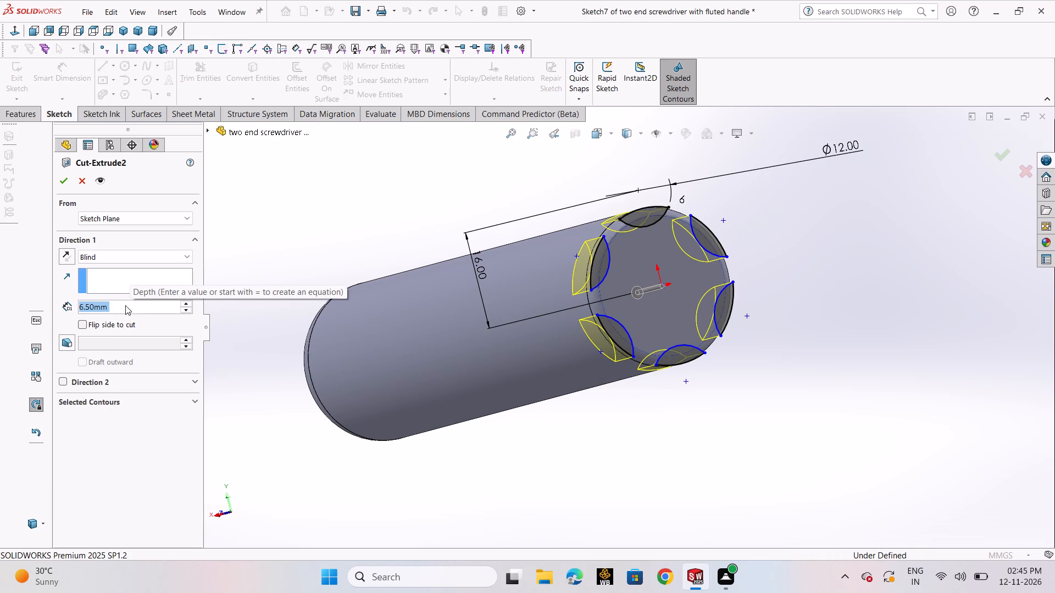
{"action": "left_click", "coordinate": [126, 304]}
{"action": "key", "text": "BackSpace"}
{"action": "key", "text": "BackSpace"}
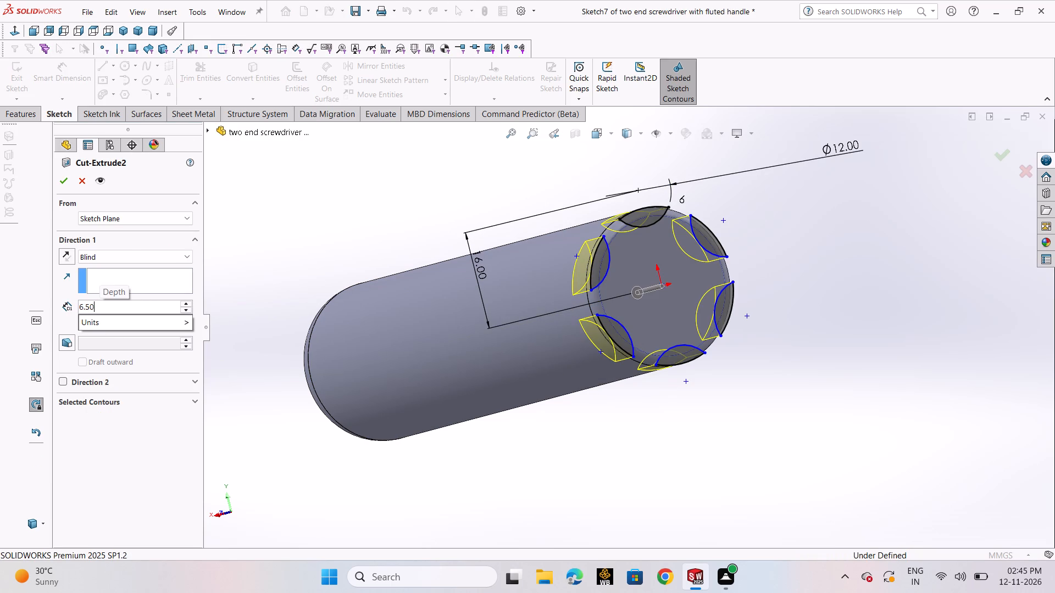
{"action": "key", "text": "BackSpace"}
{"action": "type", "text": "25"}
{"action": "key", "text": "Return"}
{"action": "left_click", "coordinate": [60, 187]}
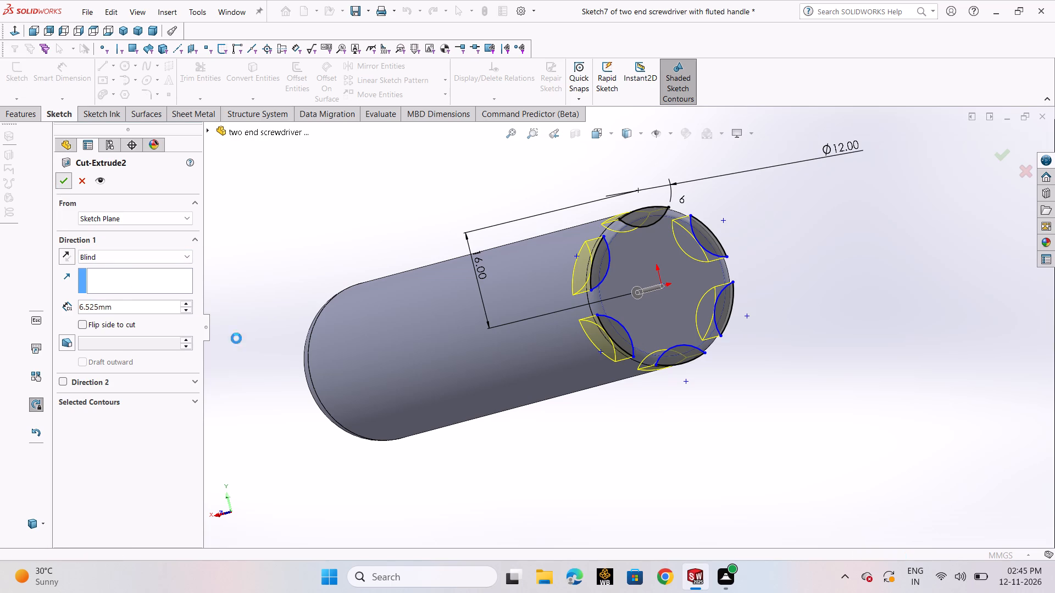
Edit the handle's flute cut, Cut-Extrude2, and set its blind depth to 6.6 mm.
{"action": "middle_click_drag", "start_coordinate": [720, 399], "coordinate": [829, 382]}
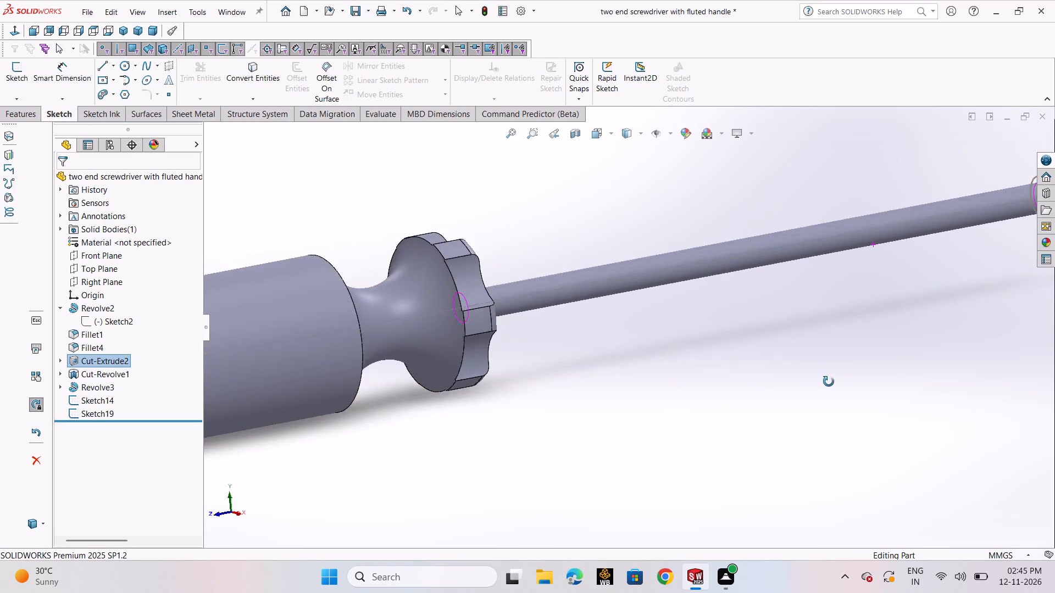
{"action": "middle_click_drag", "start_coordinate": [829, 382], "coordinate": [847, 382]}
{"action": "left_click", "coordinate": [104, 362]}
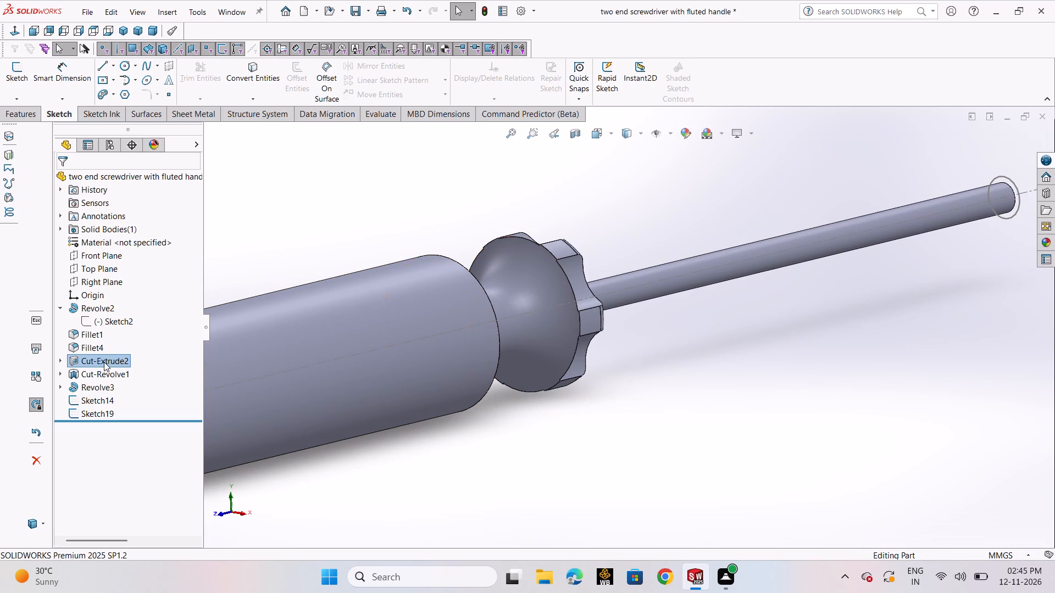
{"action": "left_click", "coordinate": [120, 327]}
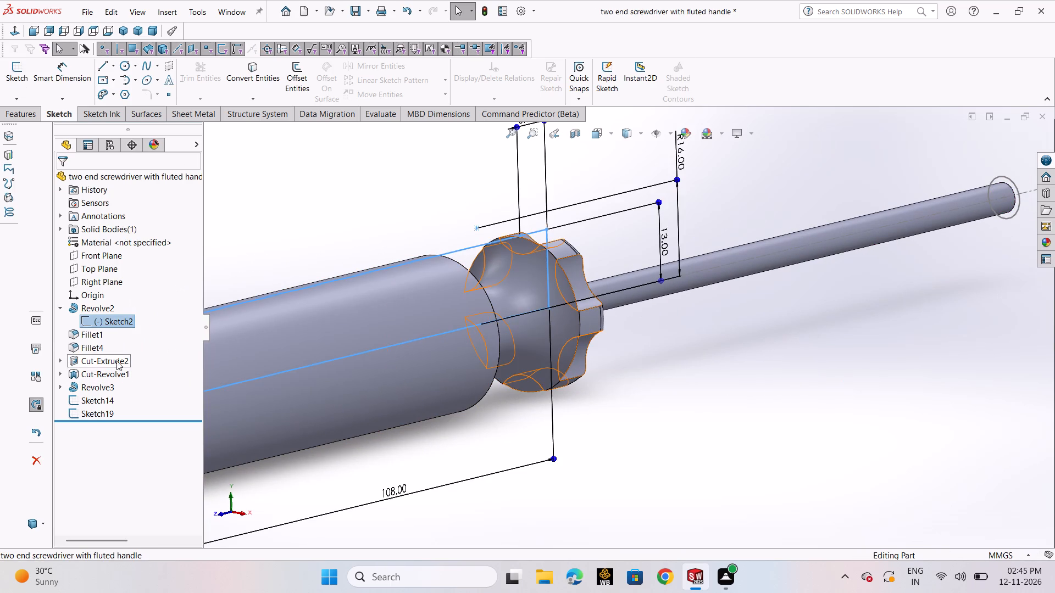
{"action": "left_click", "coordinate": [116, 360]}
{"action": "left_click", "coordinate": [129, 327]}
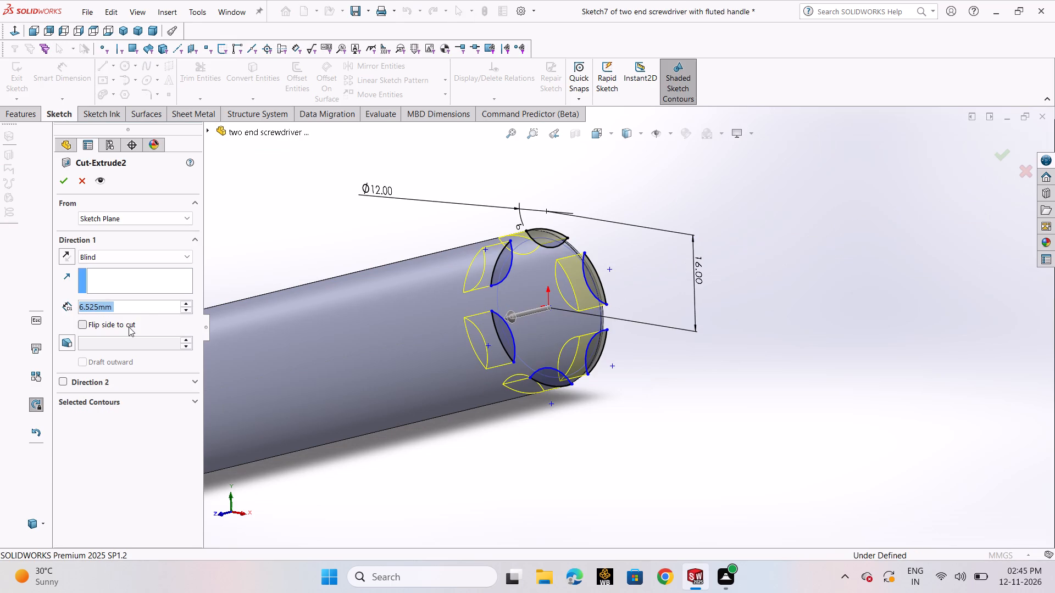
{"action": "type", "text": "6.6"}
{"action": "key", "text": "Return"}
{"action": "left_click", "coordinate": [62, 186]}
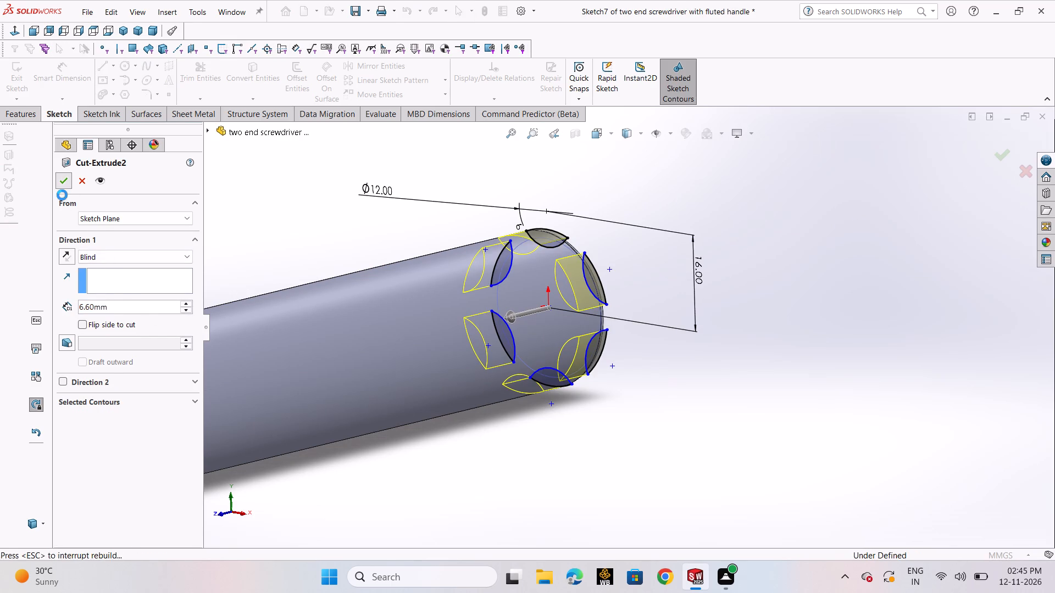
{"action": "left_click", "coordinate": [621, 401]}
Examine the fluted collar, handle neck and blade shaft from several angles to check the deepened flute cut.
{"action": "middle_click_drag", "start_coordinate": [687, 383], "coordinate": [598, 416]}
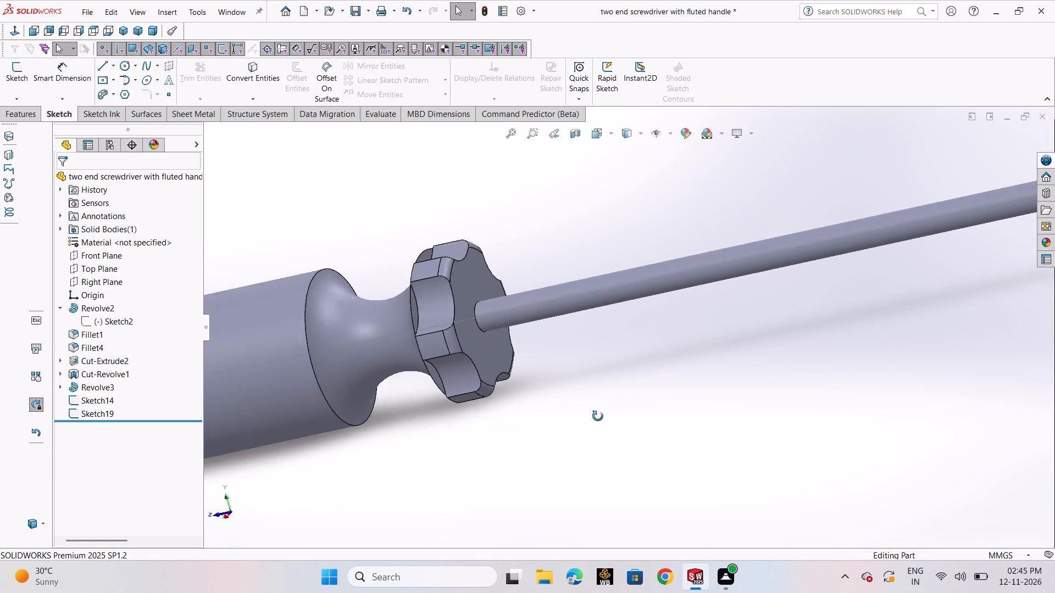
{"action": "middle_click_drag", "start_coordinate": [598, 416], "coordinate": [554, 418]}
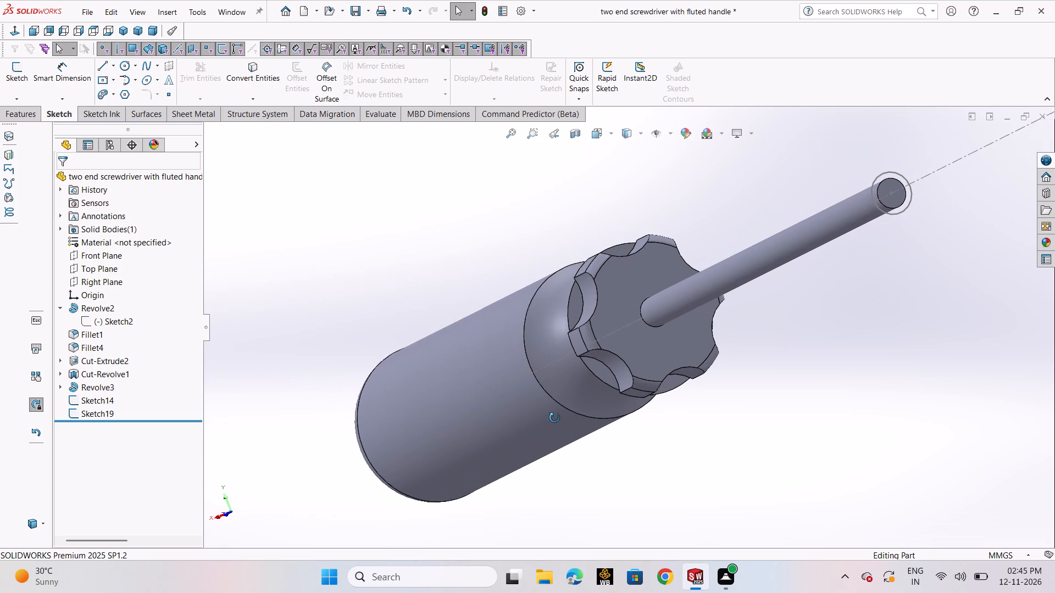
{"action": "middle_click_drag", "start_coordinate": [554, 418], "coordinate": [579, 423]}
{"action": "middle_click_drag", "start_coordinate": [584, 423], "coordinate": [643, 421]}
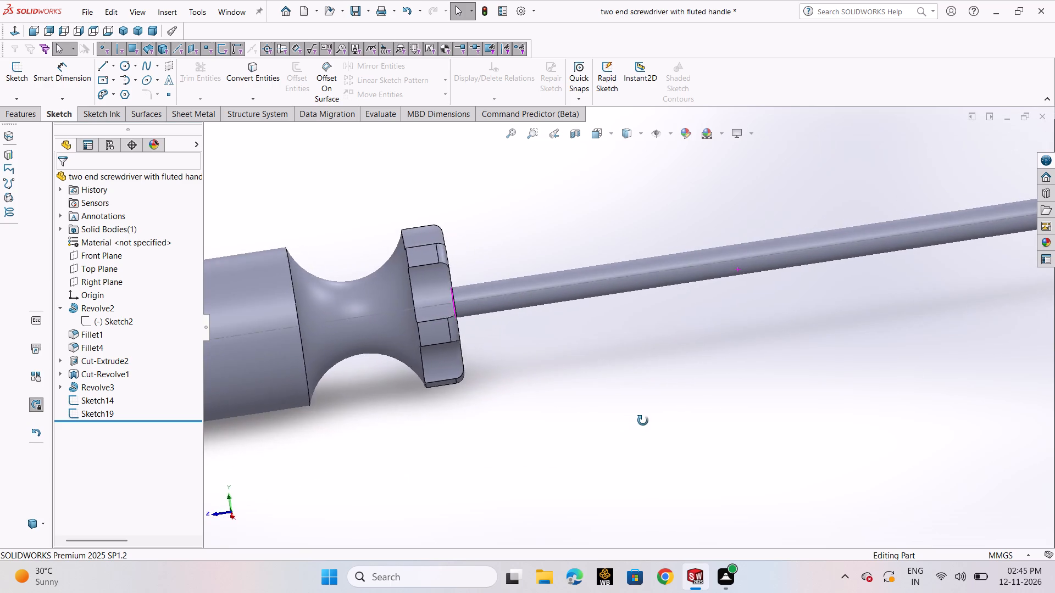
{"action": "middle_click_drag", "start_coordinate": [643, 421], "coordinate": [696, 434]}
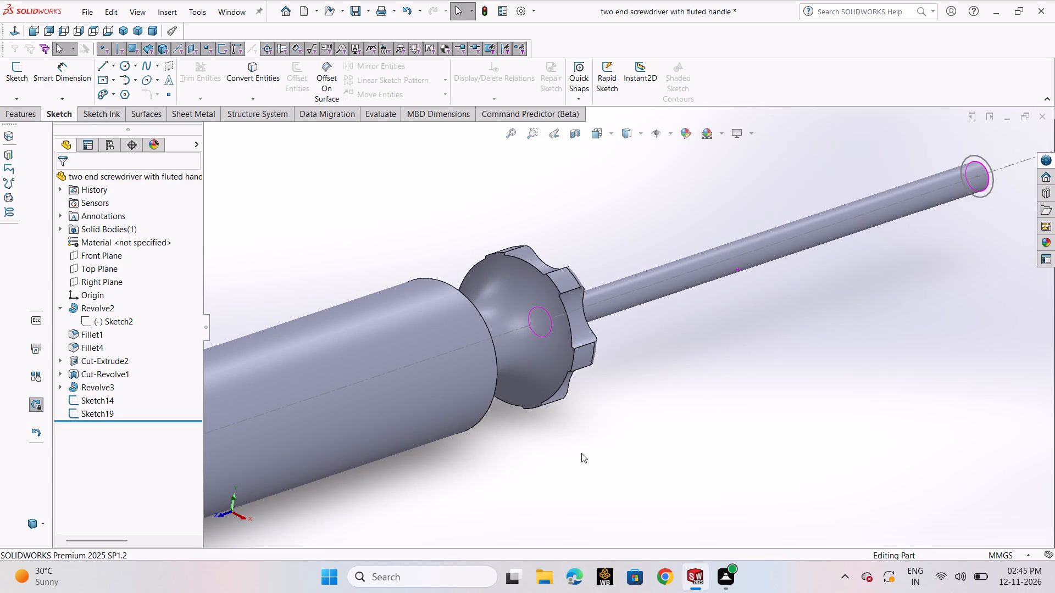
{"action": "scroll", "coordinate": [638, 434], "scroll_direction": "up", "scroll_amount": 2}
{"action": "middle_click_drag", "start_coordinate": [637, 422], "coordinate": [553, 444]}
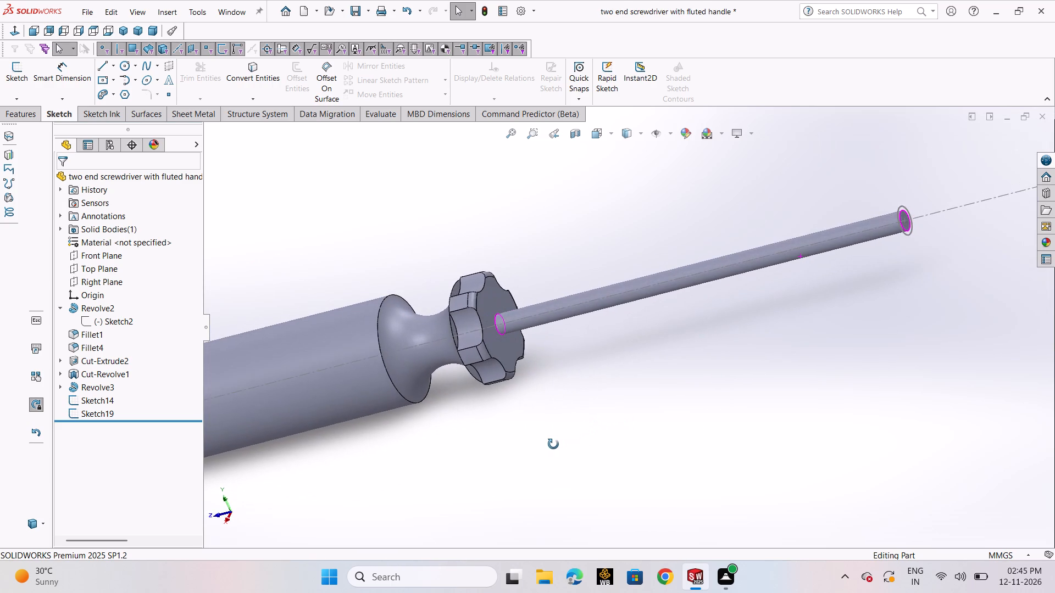
{"action": "middle_click_drag", "start_coordinate": [553, 444], "coordinate": [521, 427]}
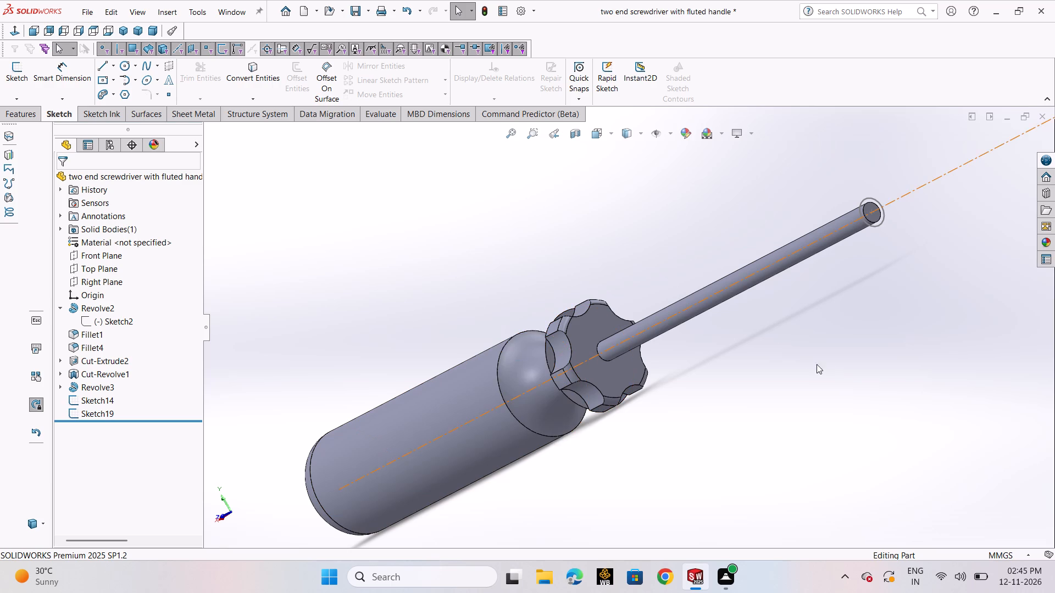
{"action": "middle_click_drag", "start_coordinate": [797, 371], "coordinate": [750, 413]}
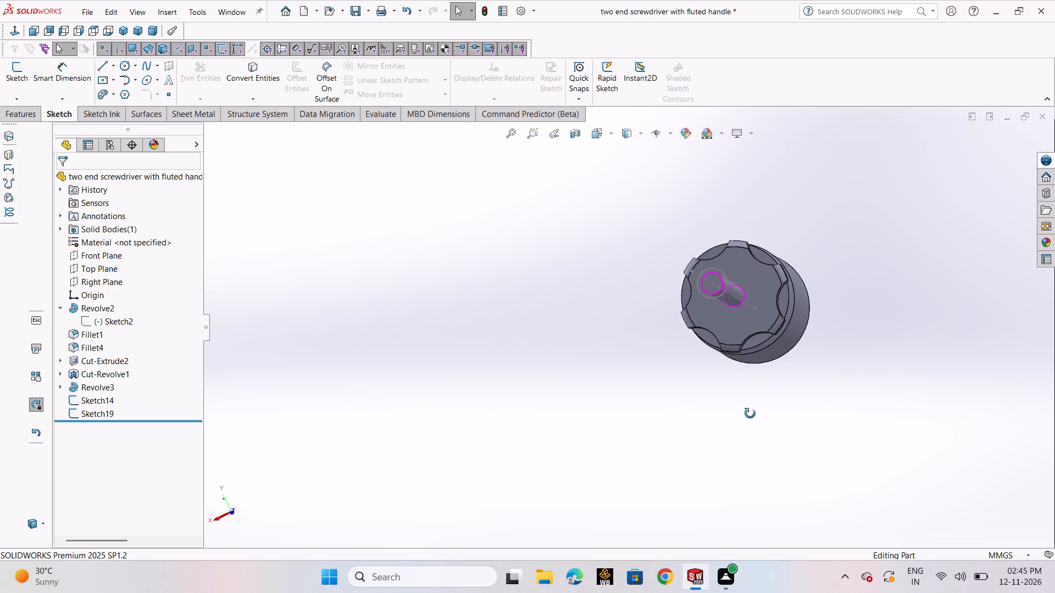
{"action": "middle_click_drag", "start_coordinate": [750, 413], "coordinate": [749, 406]}
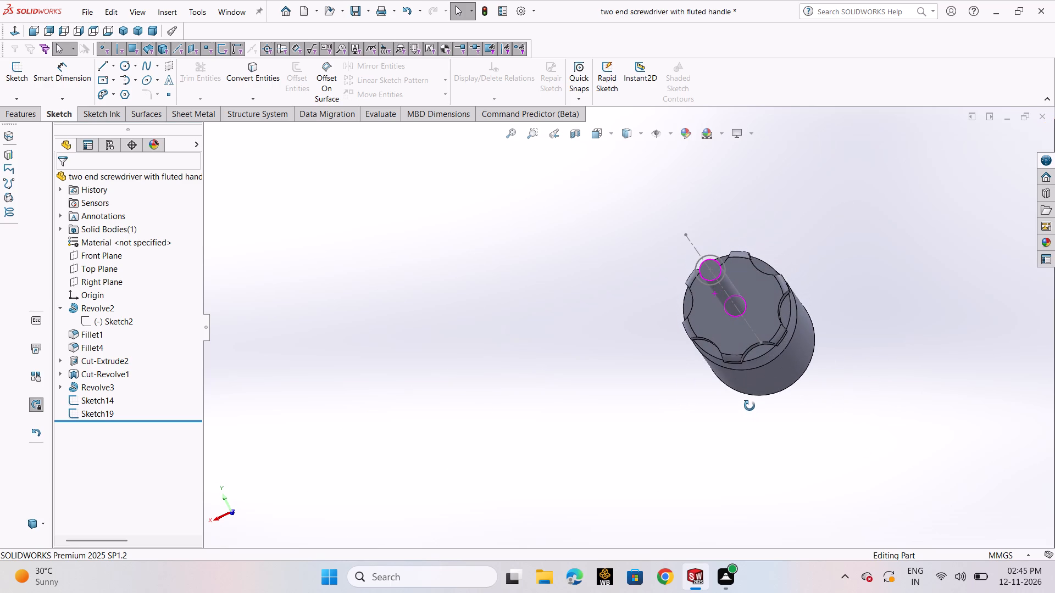
{"action": "middle_click_drag", "start_coordinate": [749, 406], "coordinate": [746, 408]}
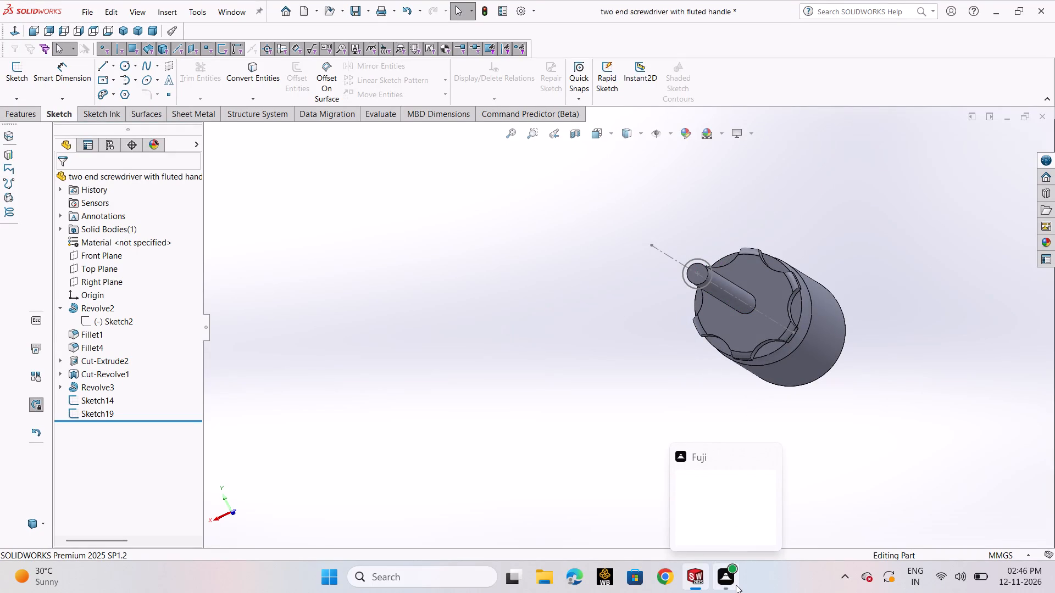
{"action": "scroll", "coordinate": [816, 375], "scroll_direction": "up", "scroll_amount": 3}
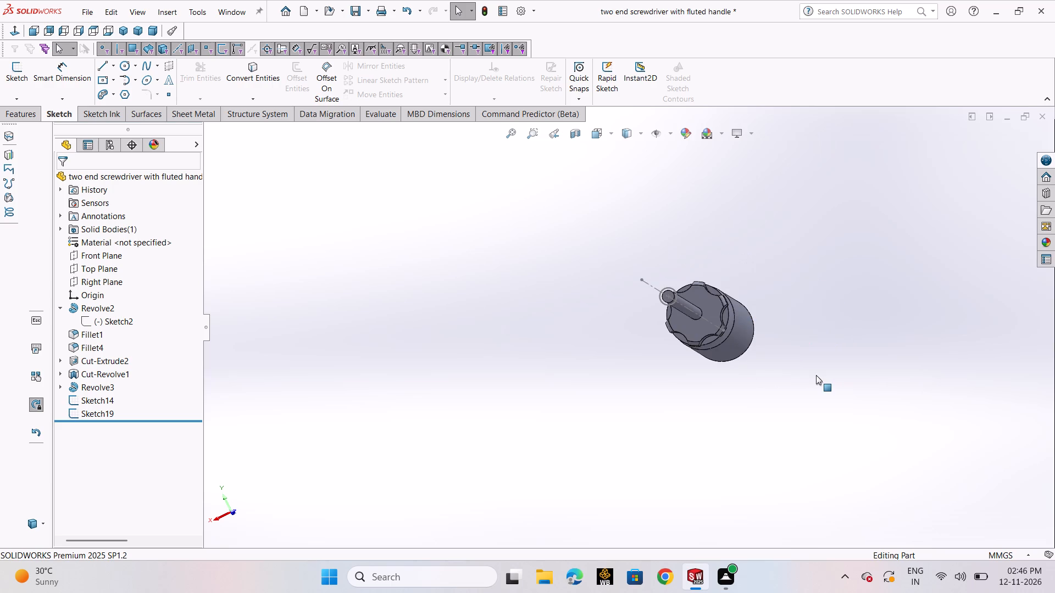
{"action": "middle_click_drag", "start_coordinate": [784, 380], "coordinate": [842, 389]}
{"action": "scroll", "coordinate": [805, 328], "scroll_direction": "down", "scroll_amount": 3}
{"action": "scroll", "coordinate": [712, 343], "scroll_direction": "down", "scroll_amount": 1}
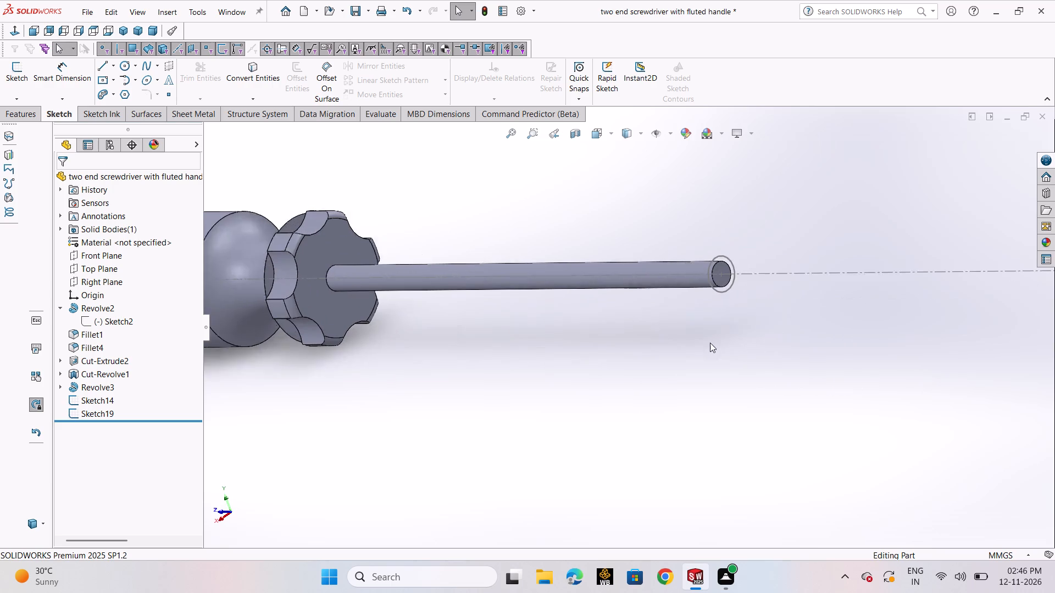
{"action": "scroll", "coordinate": [710, 343], "scroll_direction": "down", "scroll_amount": 2}
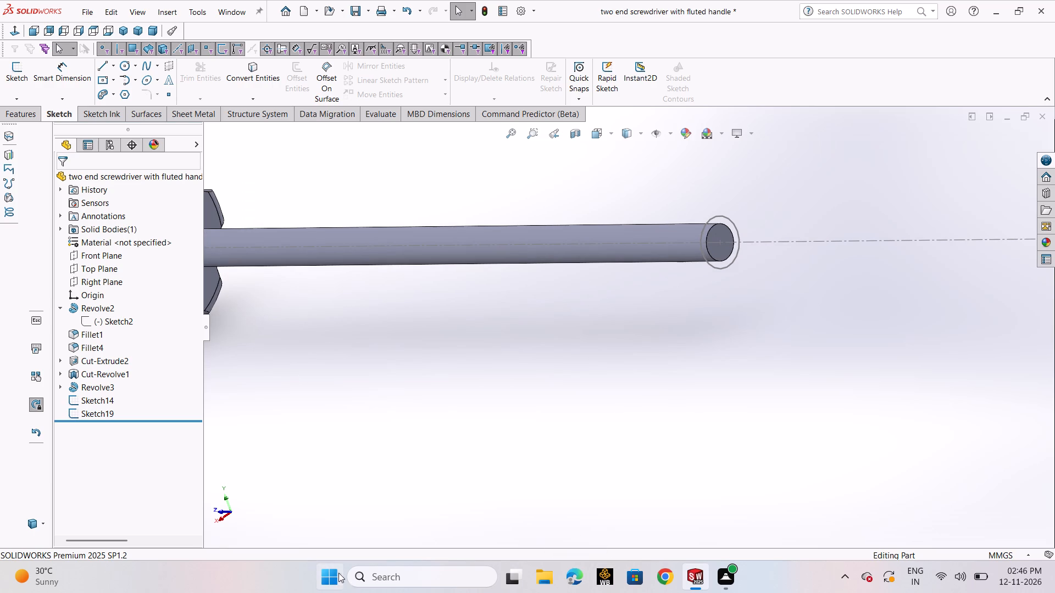
{"action": "scroll", "coordinate": [564, 366], "scroll_direction": "up", "scroll_amount": 1}
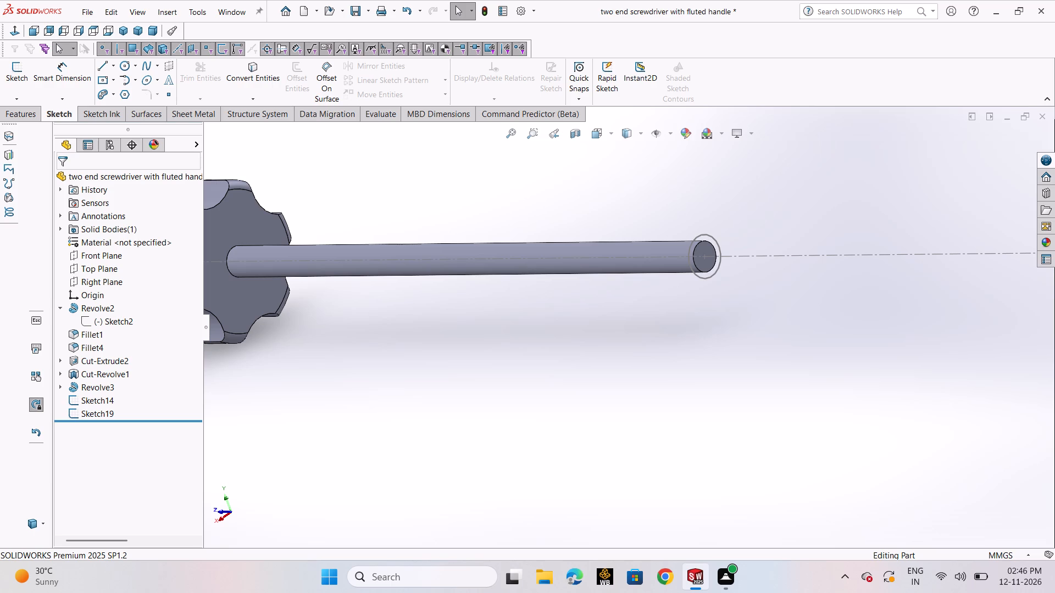
Start a sketch on the Top Plane and draw a 32 mm line from the shaft tip's centre along the axis toward the handle.
{"action": "left_click", "coordinate": [100, 269]}
{"action": "left_click", "coordinate": [113, 251]}
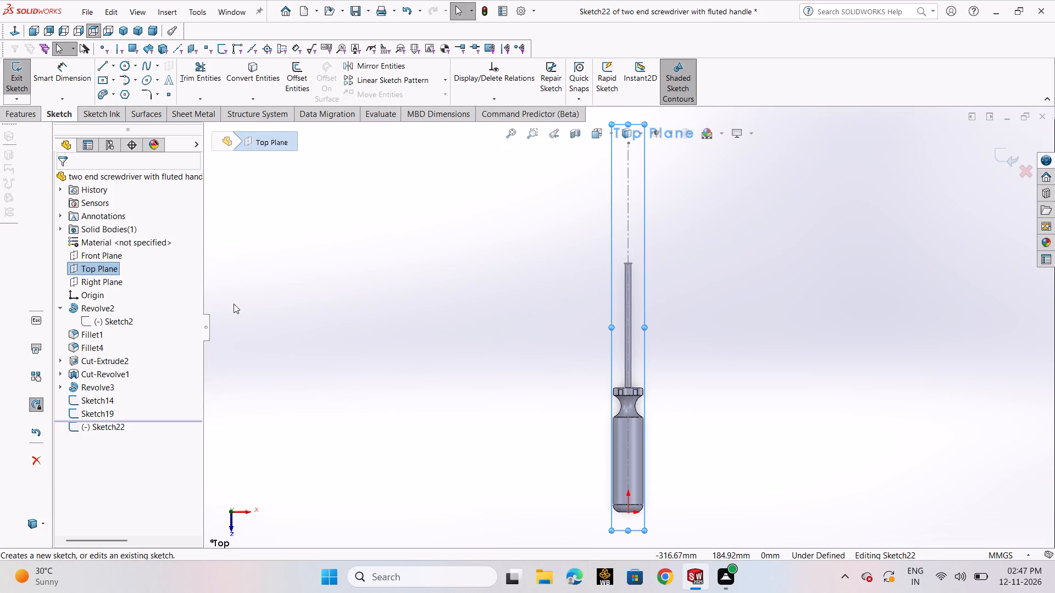
{"action": "scroll", "coordinate": [648, 265], "scroll_direction": "down", "scroll_amount": 4}
{"action": "scroll", "coordinate": [603, 281], "scroll_direction": "down", "scroll_amount": 7}
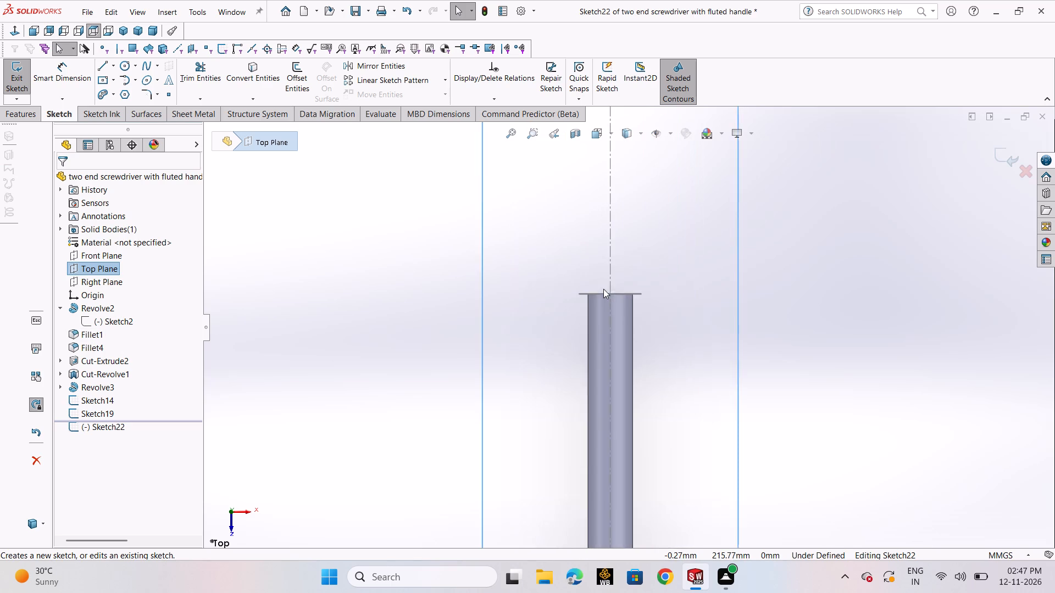
{"action": "scroll", "coordinate": [603, 289], "scroll_direction": "down", "scroll_amount": 1}
{"action": "left_click", "coordinate": [113, 64]}
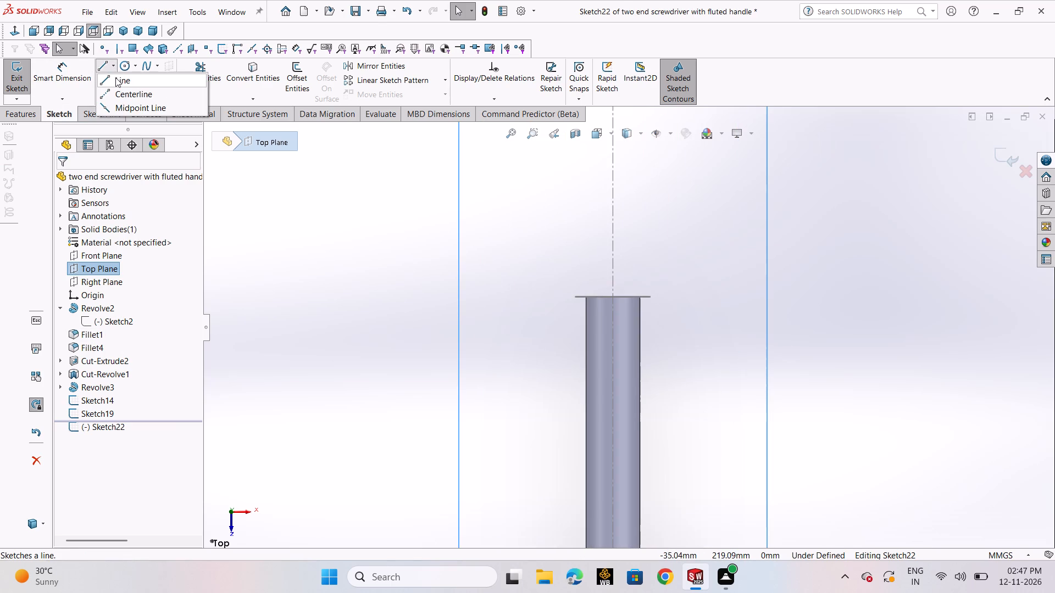
{"action": "left_click", "coordinate": [115, 77]}
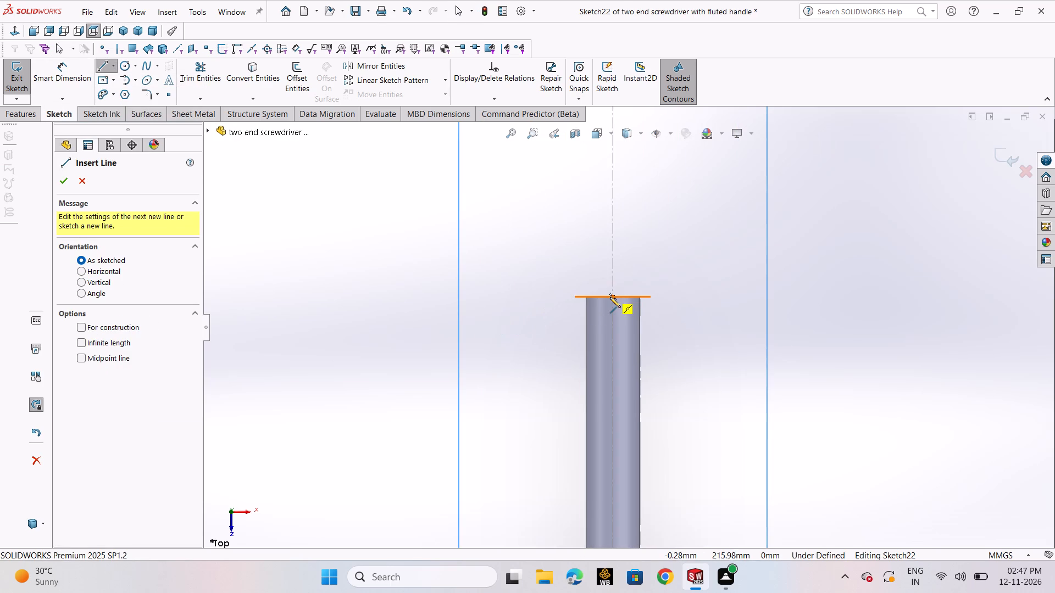
{"action": "left_click", "coordinate": [613, 296]}
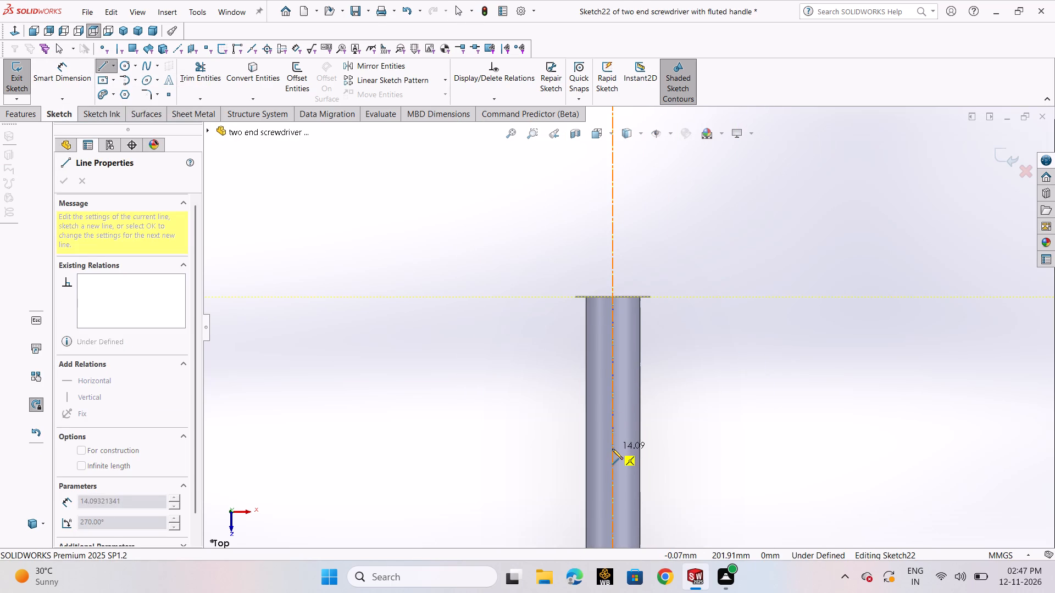
{"action": "left_click", "coordinate": [612, 449]}
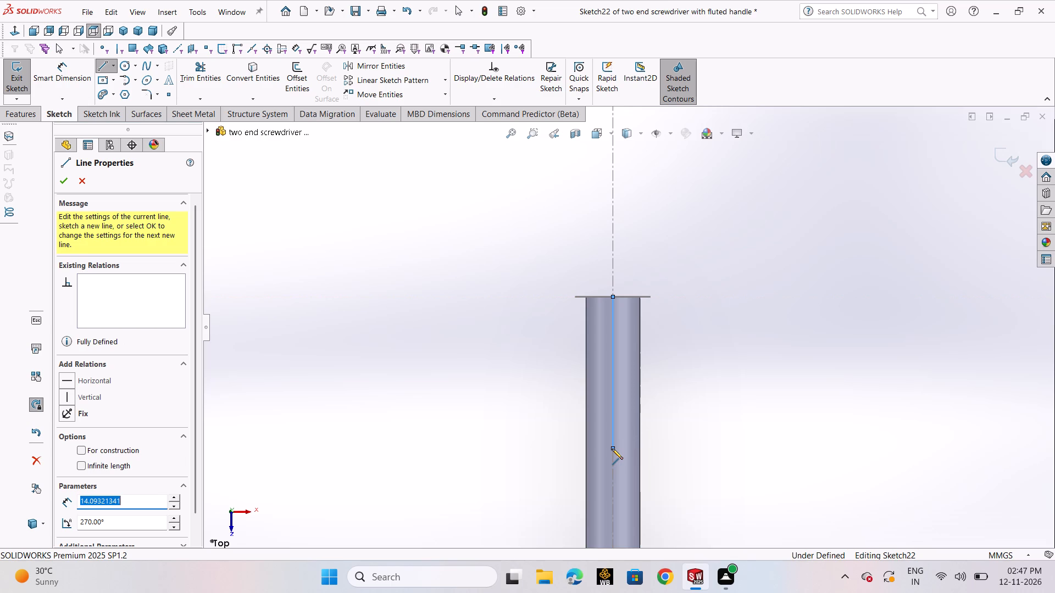
{"action": "type", "text": "32"}
{"action": "key", "text": "Return"}
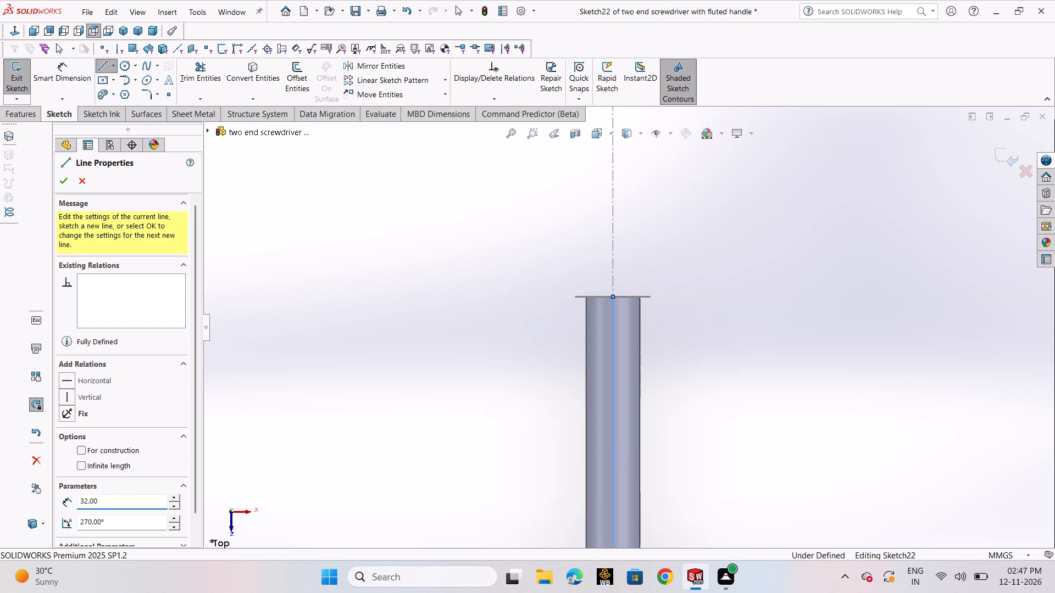
{"action": "right_click", "coordinate": [230, 266]}
{"action": "left_click", "coordinate": [249, 271]}
Dimension the axial line's length at 32 mm.
{"action": "left_click", "coordinate": [58, 82]}
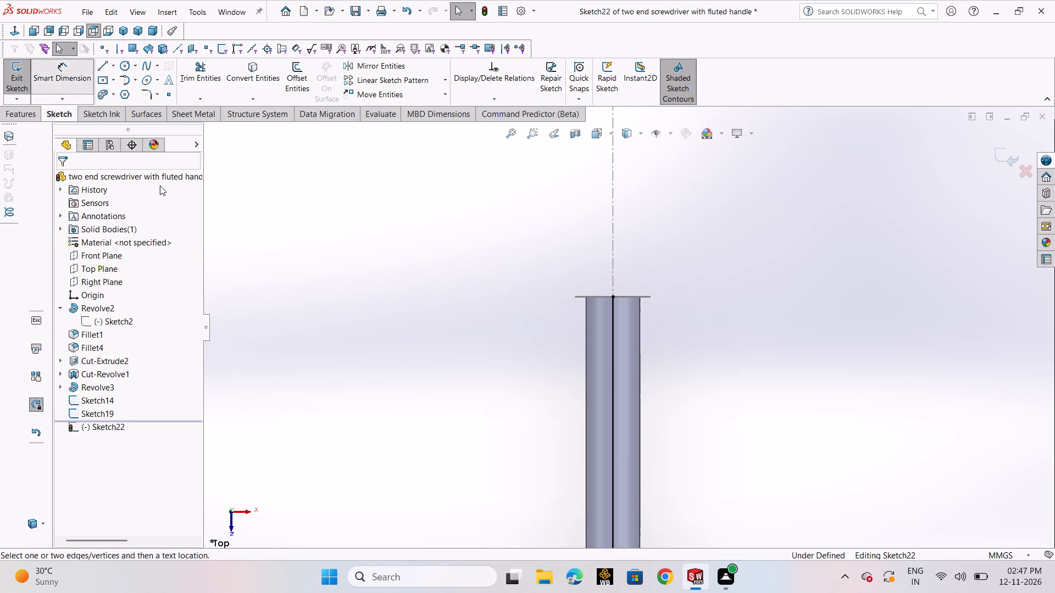
{"action": "left_click", "coordinate": [614, 353]}
{"action": "left_click", "coordinate": [720, 369]}
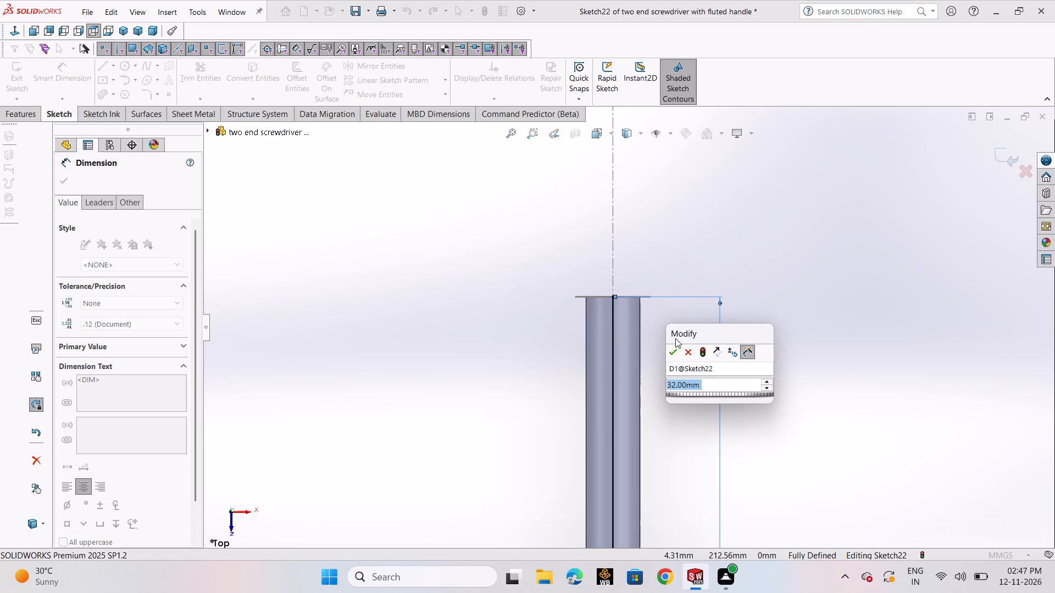
{"action": "left_click", "coordinate": [674, 351]}
{"action": "left_click", "coordinate": [842, 303]}
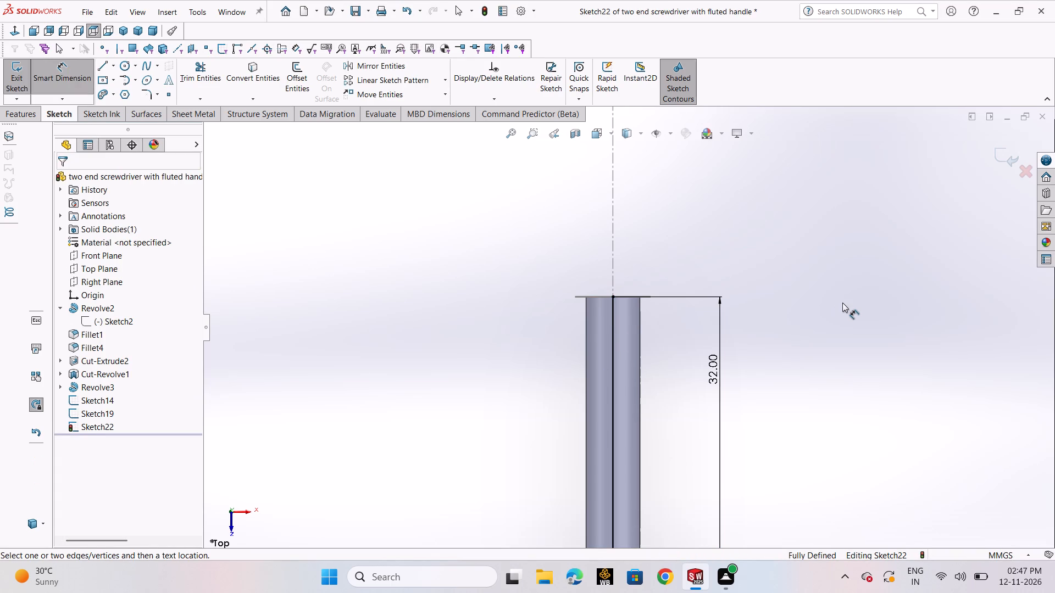
Draw a 1 mm horizontal line along the shaft's end face, from the axial line's tip endpoint toward the shaft's negative X side.
{"action": "left_click", "coordinate": [103, 69]}
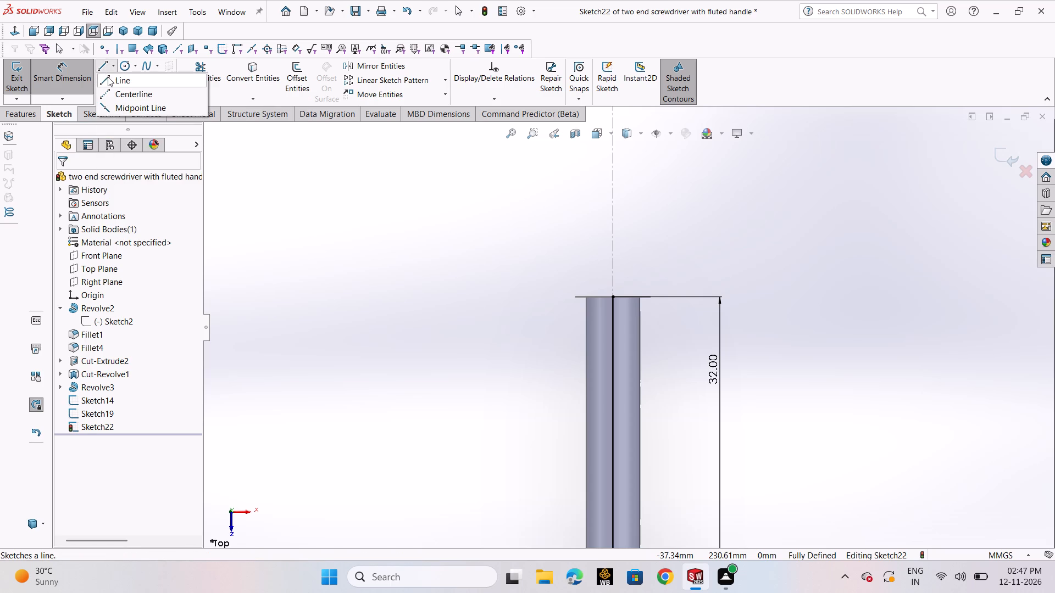
{"action": "left_click", "coordinate": [108, 77]}
{"action": "left_click", "coordinate": [612, 297]}
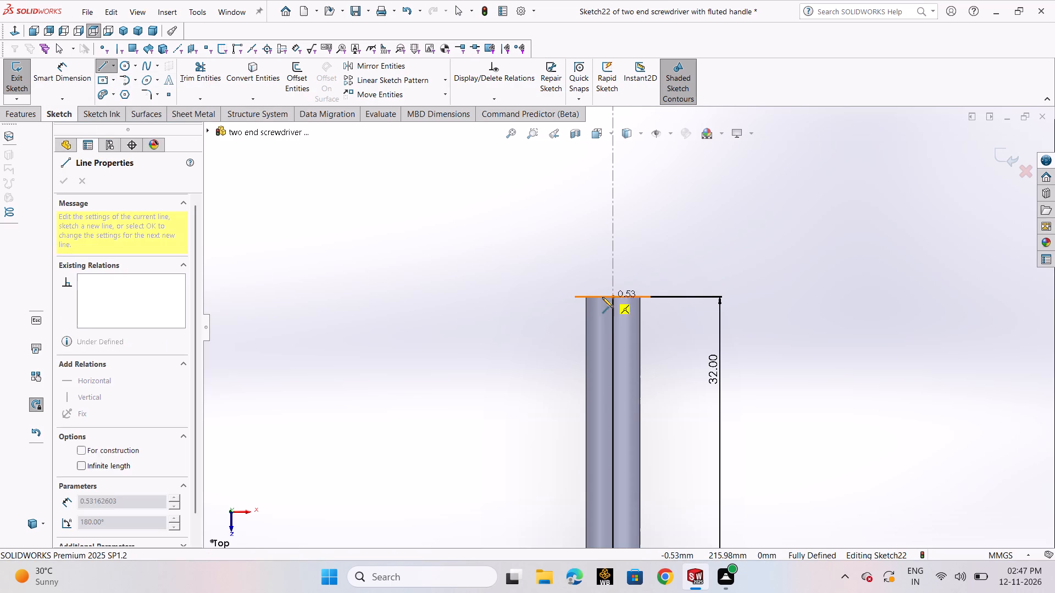
{"action": "left_click", "coordinate": [599, 297]}
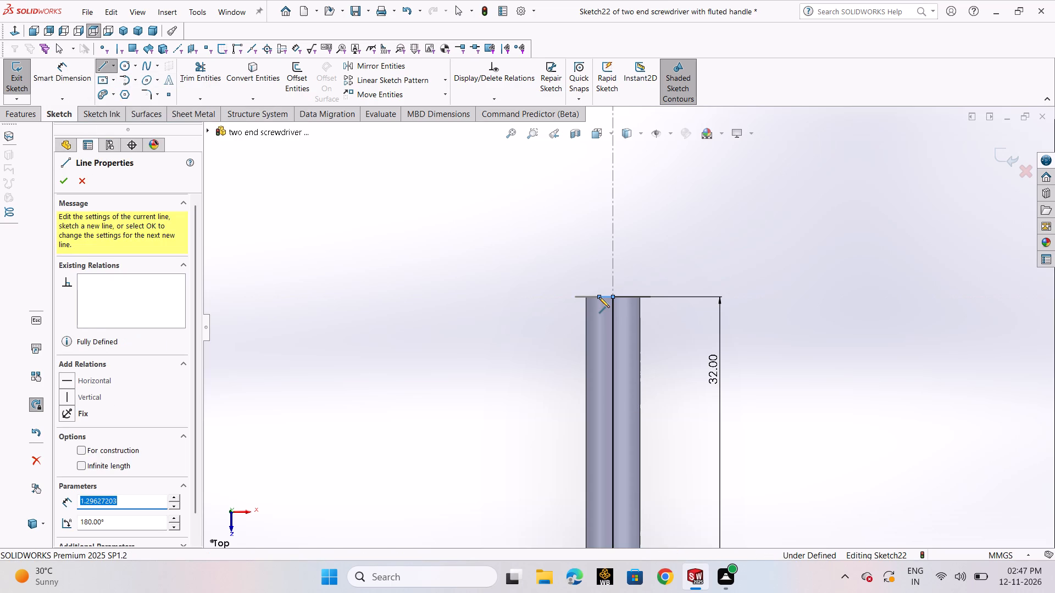
{"action": "key", "text": "1"}
{"action": "key", "text": "Return"}
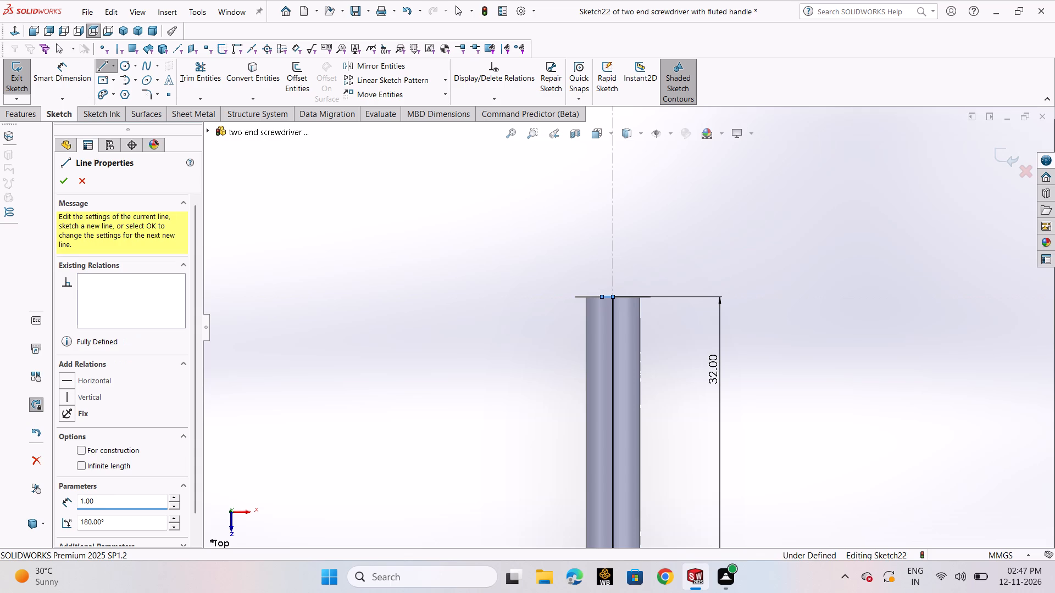
{"action": "right_click", "coordinate": [363, 264]}
{"action": "left_click", "coordinate": [373, 270]}
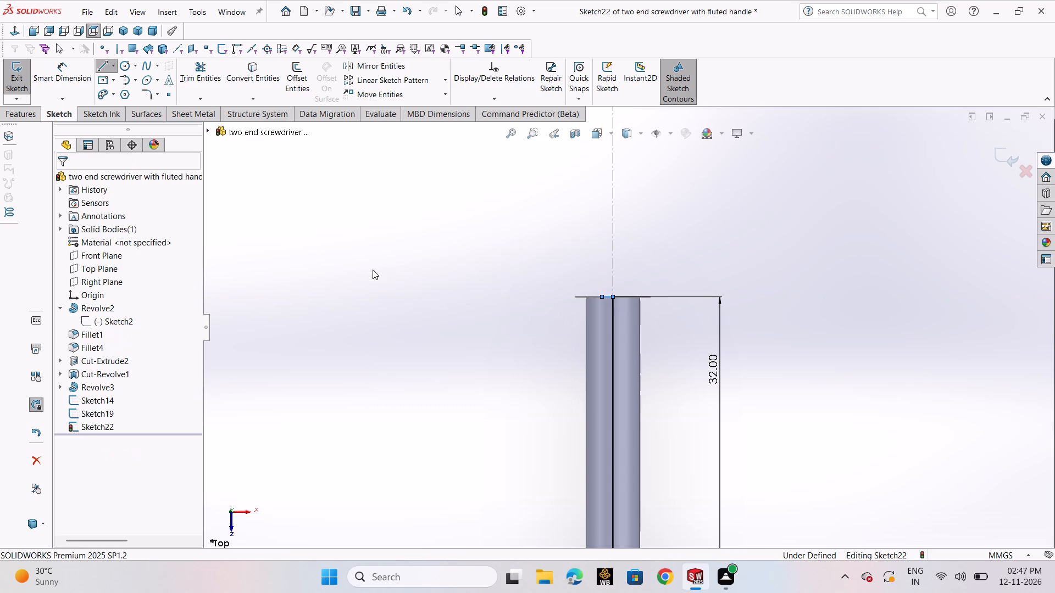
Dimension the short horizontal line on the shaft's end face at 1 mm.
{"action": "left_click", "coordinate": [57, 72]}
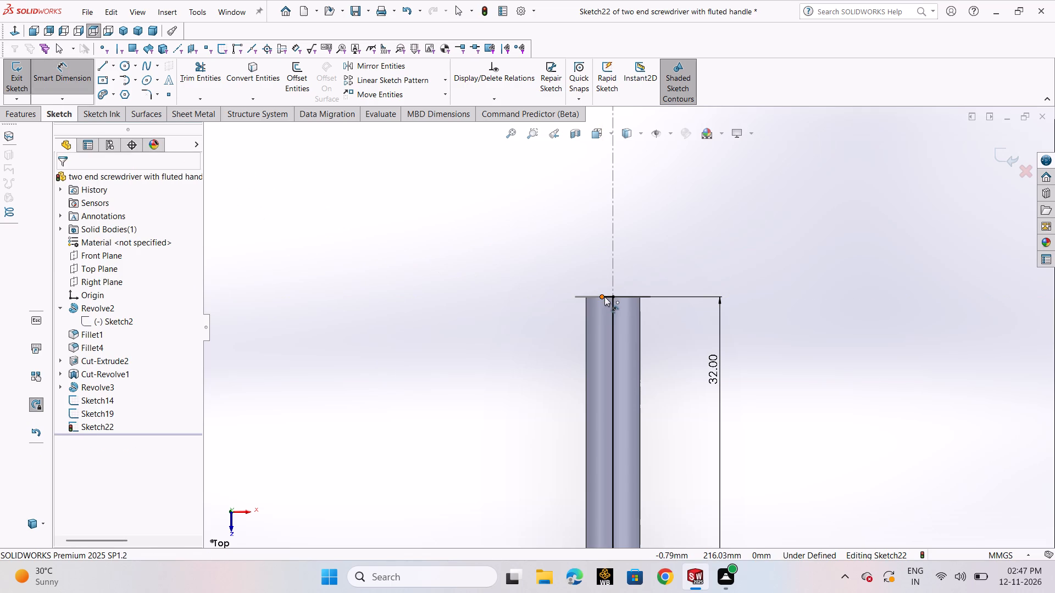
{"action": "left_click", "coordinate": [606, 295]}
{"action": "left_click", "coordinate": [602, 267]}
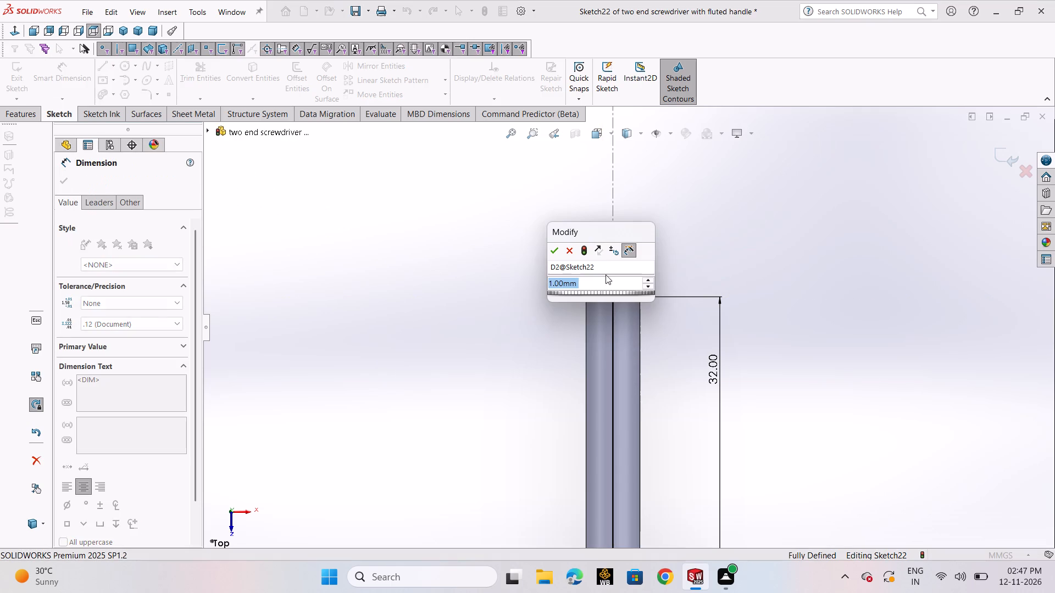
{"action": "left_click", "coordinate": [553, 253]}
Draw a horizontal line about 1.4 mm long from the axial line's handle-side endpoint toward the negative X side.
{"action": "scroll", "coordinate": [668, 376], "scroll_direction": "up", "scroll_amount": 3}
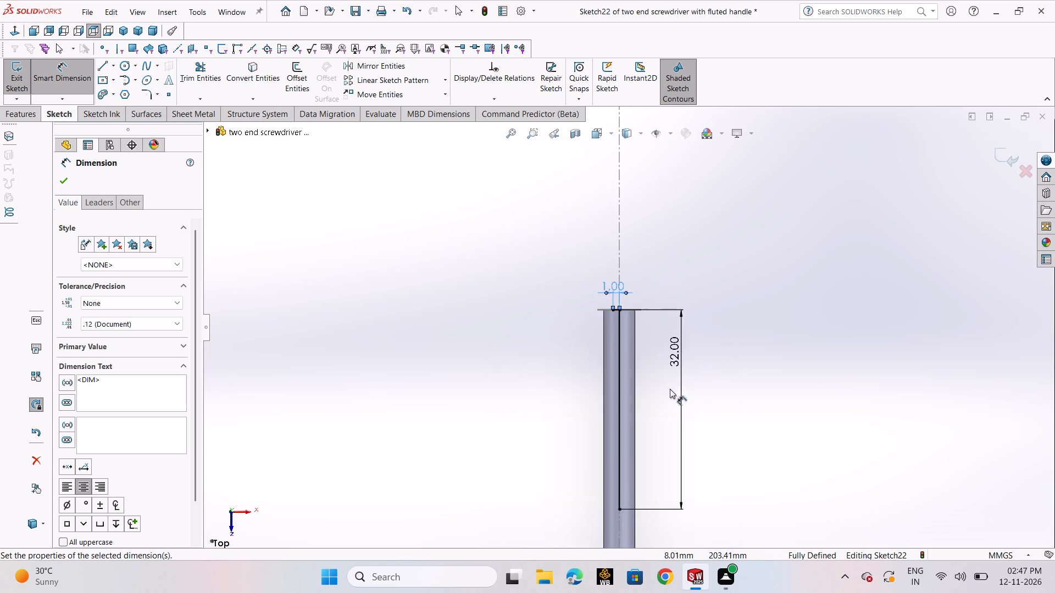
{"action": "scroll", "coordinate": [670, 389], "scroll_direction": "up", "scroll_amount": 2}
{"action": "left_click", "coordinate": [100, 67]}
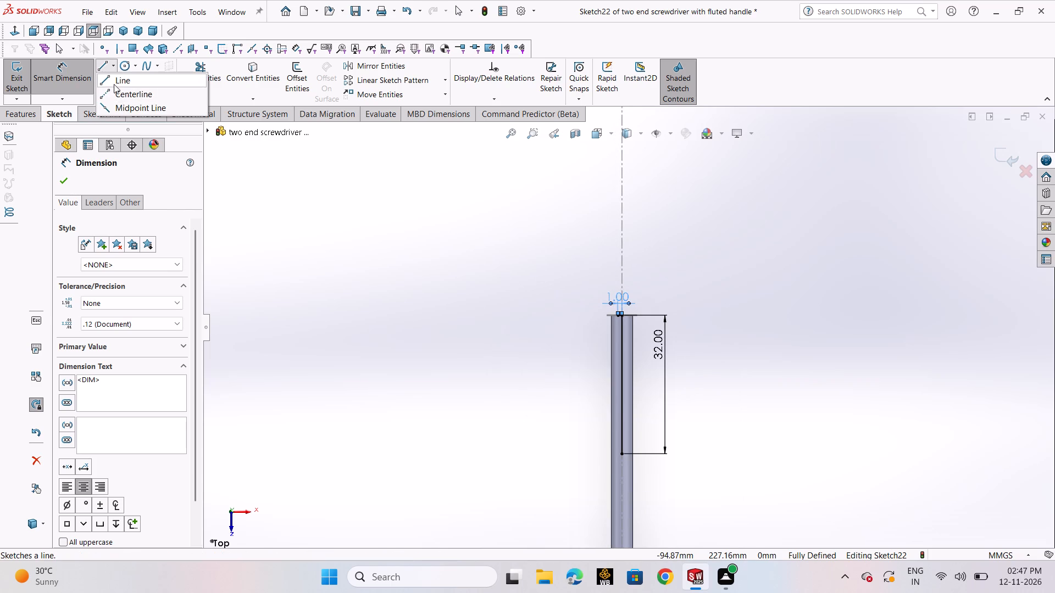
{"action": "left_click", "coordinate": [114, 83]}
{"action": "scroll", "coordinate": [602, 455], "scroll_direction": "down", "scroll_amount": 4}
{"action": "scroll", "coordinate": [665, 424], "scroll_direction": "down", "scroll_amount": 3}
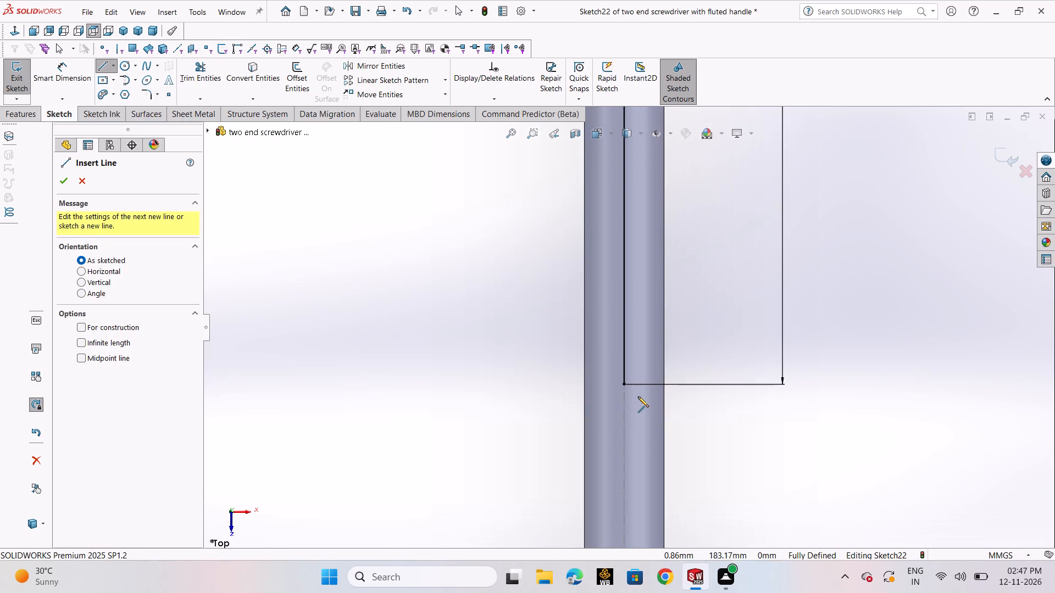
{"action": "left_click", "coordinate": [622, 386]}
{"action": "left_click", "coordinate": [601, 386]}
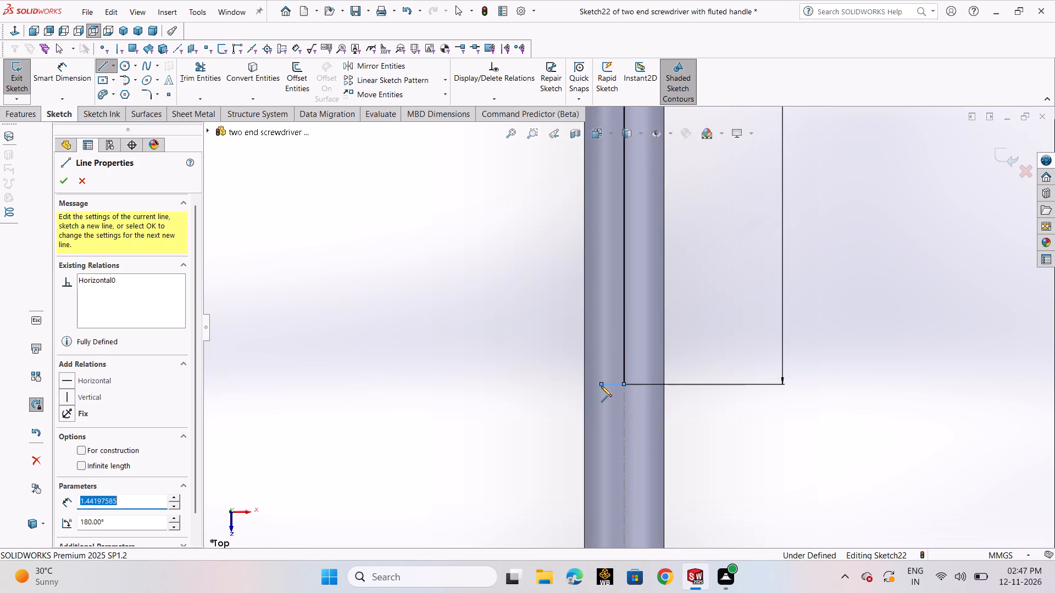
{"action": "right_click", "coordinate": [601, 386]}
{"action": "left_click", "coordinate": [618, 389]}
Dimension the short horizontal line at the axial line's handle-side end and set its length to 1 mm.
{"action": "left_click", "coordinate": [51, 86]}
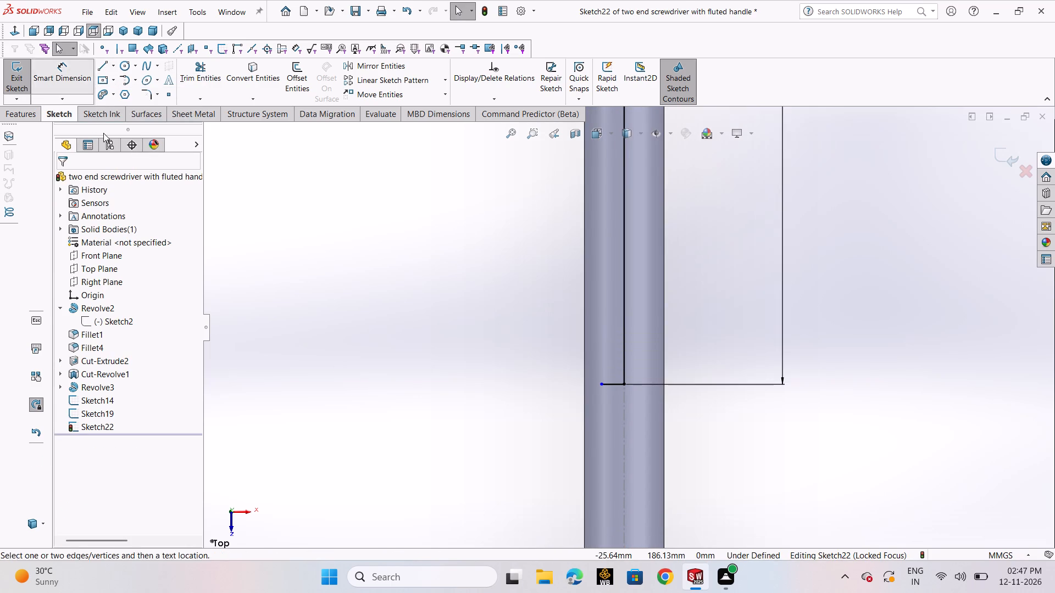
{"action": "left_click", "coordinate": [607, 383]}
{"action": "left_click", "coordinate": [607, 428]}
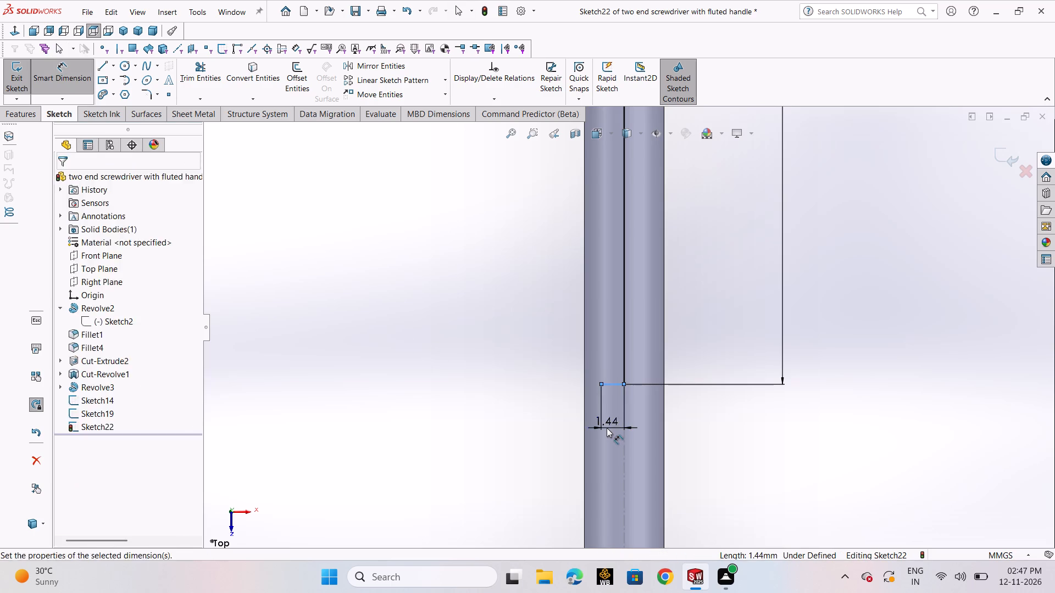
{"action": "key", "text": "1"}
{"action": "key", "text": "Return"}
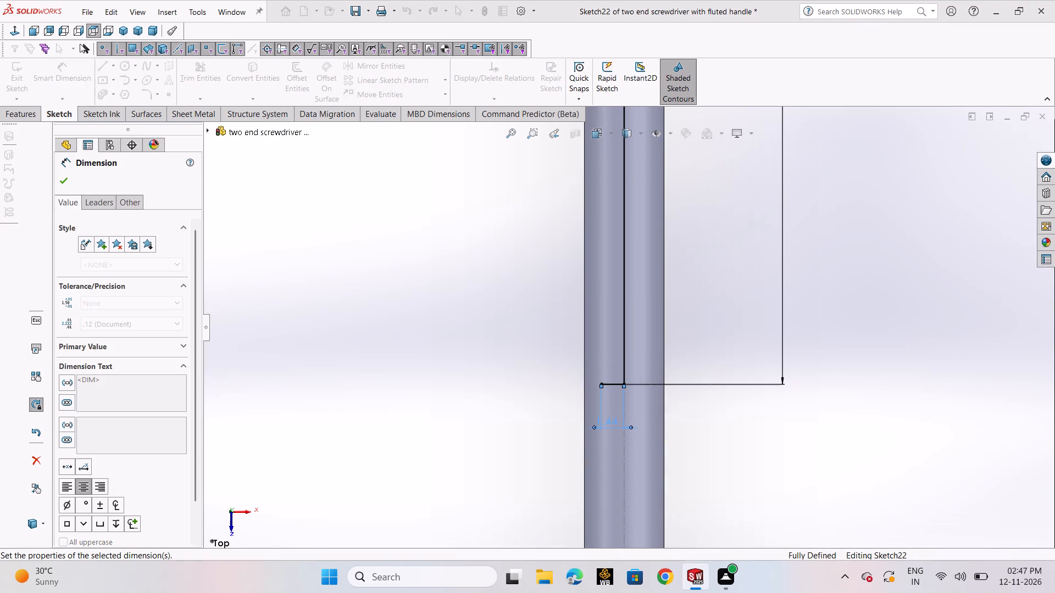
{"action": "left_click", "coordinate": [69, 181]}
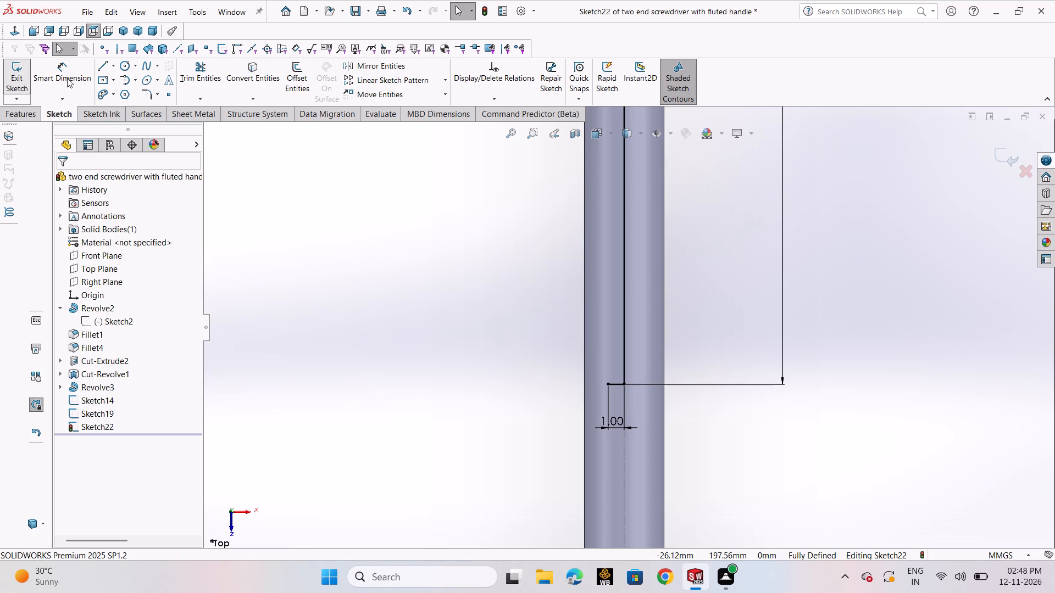
Draw a horizontal centerline about 4.3 mm long from the axial line, between its midpoint and the tip, toward the negative X side.
{"action": "scroll", "coordinate": [608, 235], "scroll_direction": "up", "scroll_amount": 7}
{"action": "scroll", "coordinate": [629, 220], "scroll_direction": "down", "scroll_amount": 3}
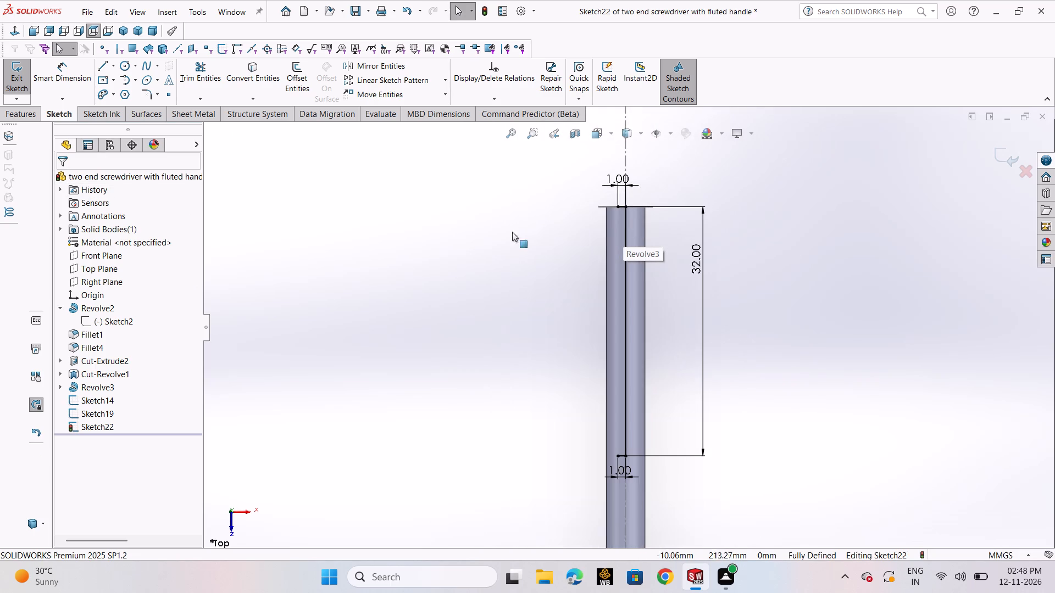
{"action": "left_click", "coordinate": [110, 65]}
{"action": "left_click", "coordinate": [125, 93]}
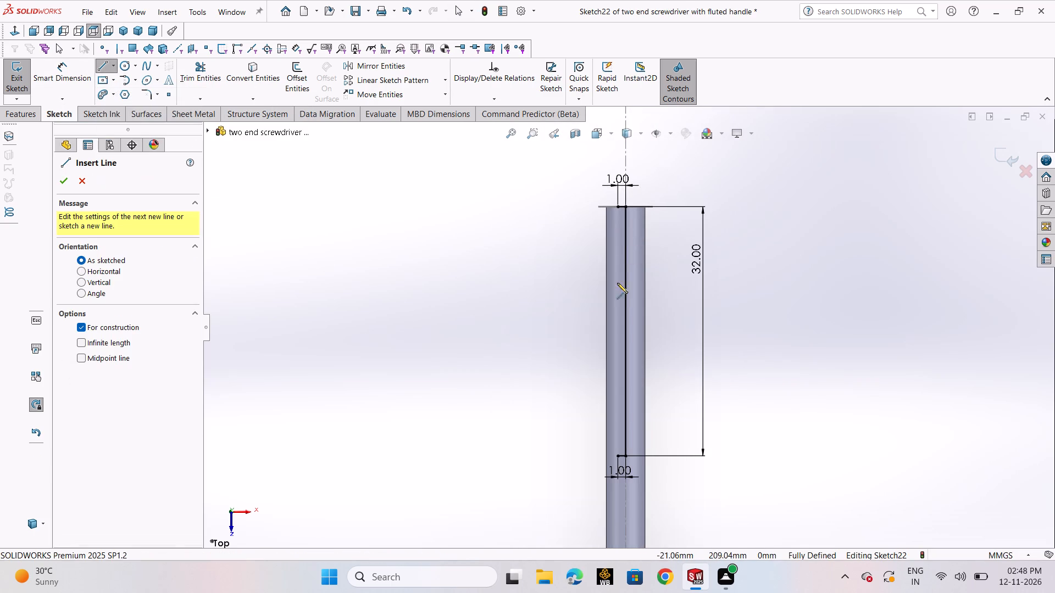
{"action": "left_click", "coordinate": [625, 312]}
{"action": "left_click", "coordinate": [592, 312]}
{"action": "right_click", "coordinate": [592, 312]}
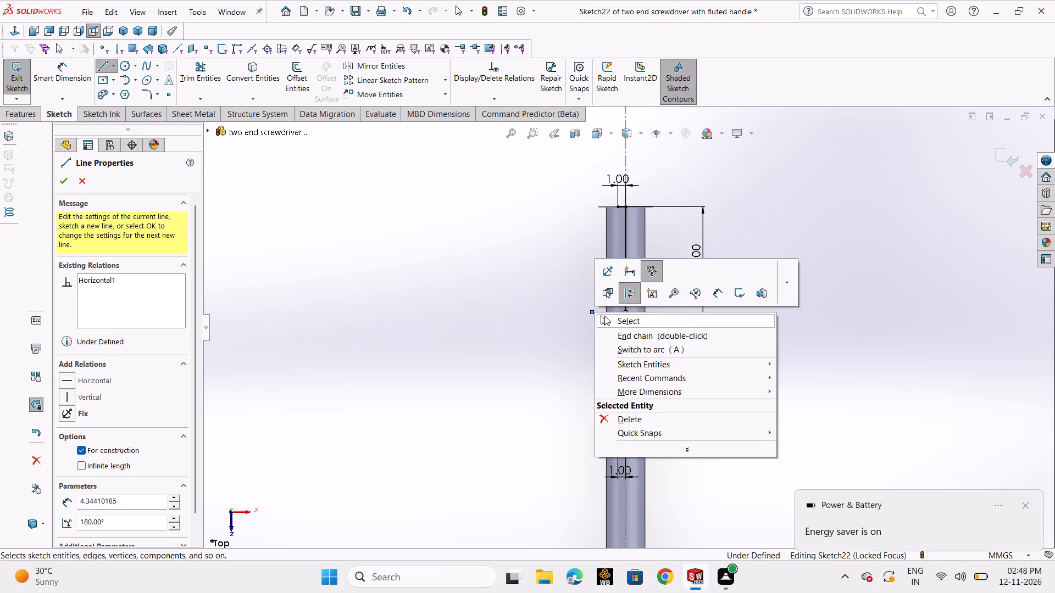
{"action": "left_click", "coordinate": [617, 321]}
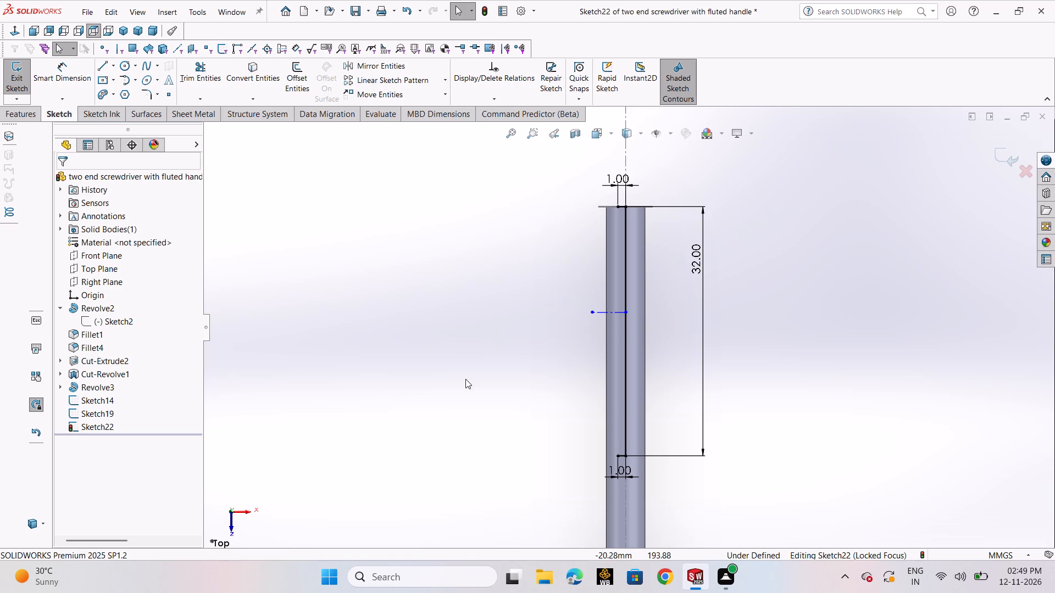
Dimension the horizontal centerline and set its length to 6 mm.
{"action": "left_click", "coordinate": [63, 86]}
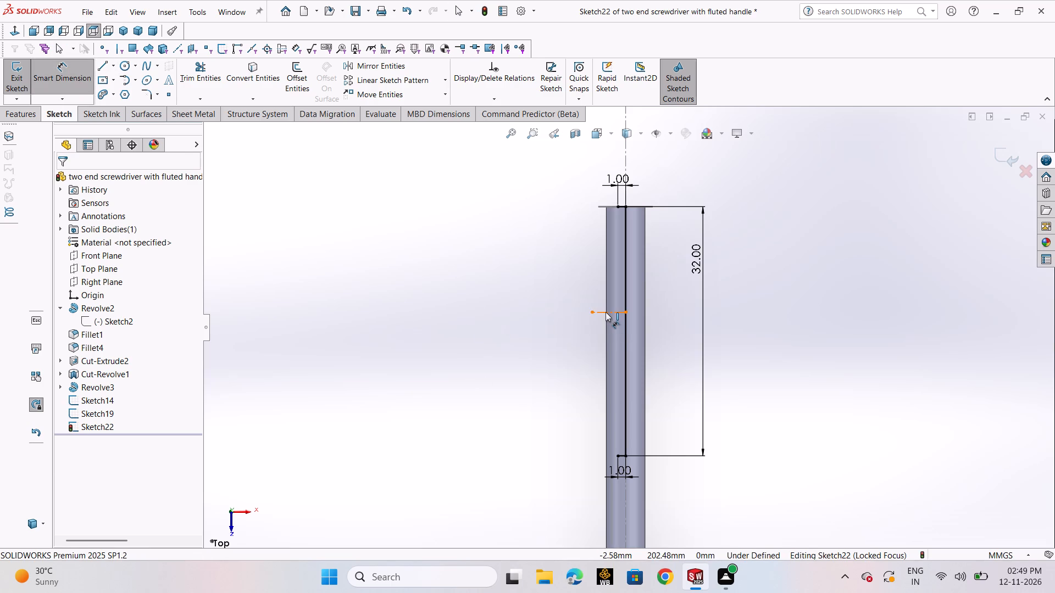
{"action": "left_click", "coordinate": [606, 312]}
{"action": "left_click", "coordinate": [565, 342]}
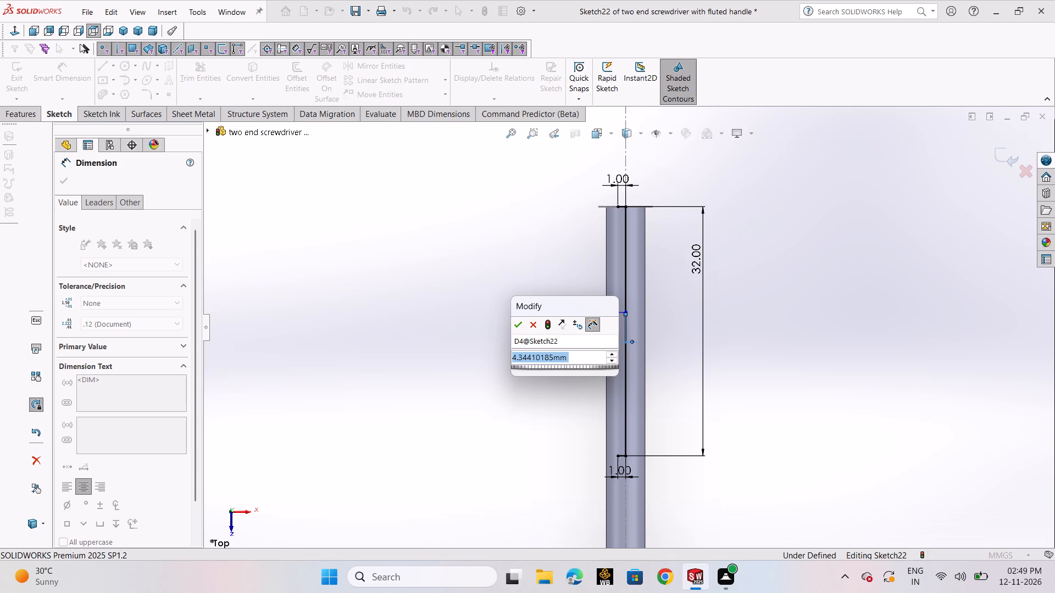
{"action": "key", "text": "6"}
{"action": "key", "text": "Return"}
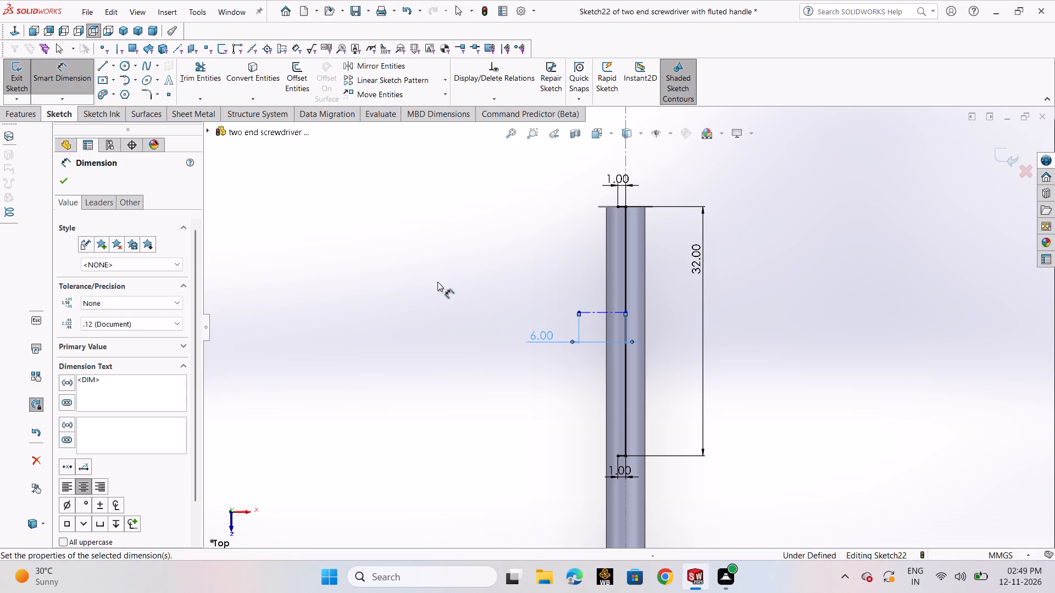
{"action": "left_click", "coordinate": [65, 184]}
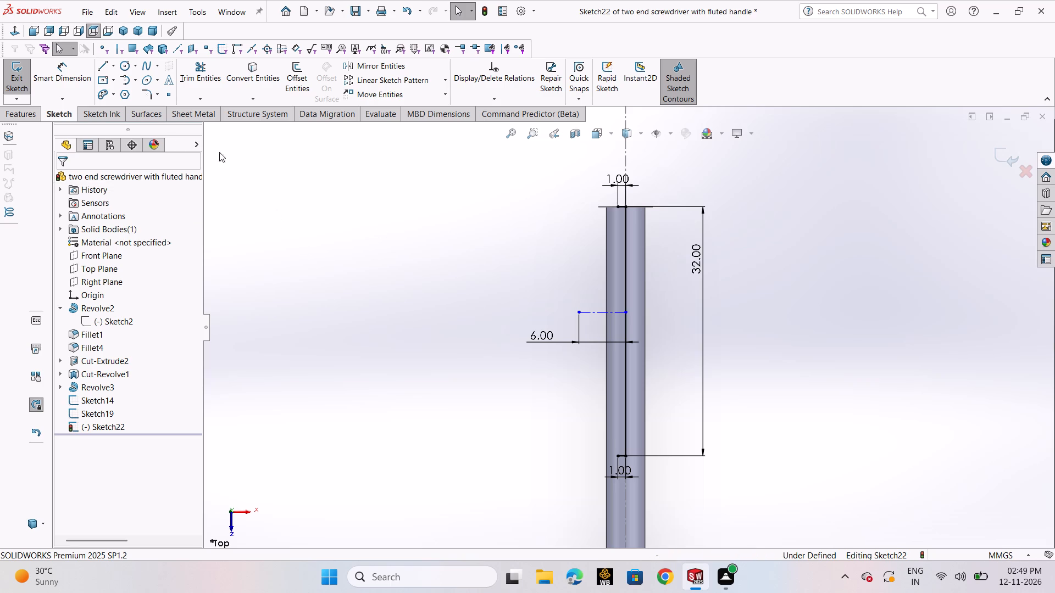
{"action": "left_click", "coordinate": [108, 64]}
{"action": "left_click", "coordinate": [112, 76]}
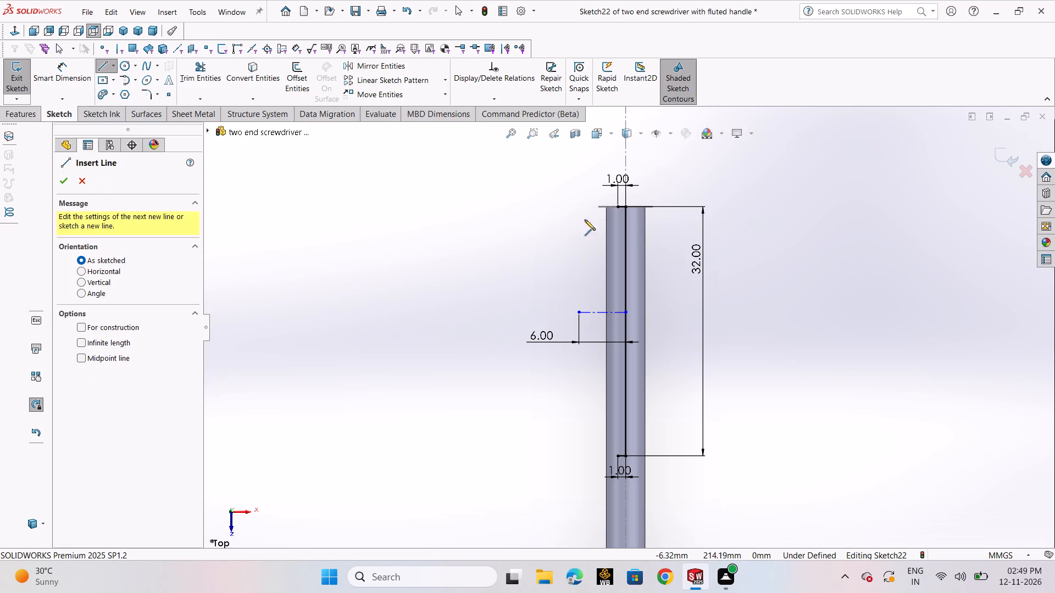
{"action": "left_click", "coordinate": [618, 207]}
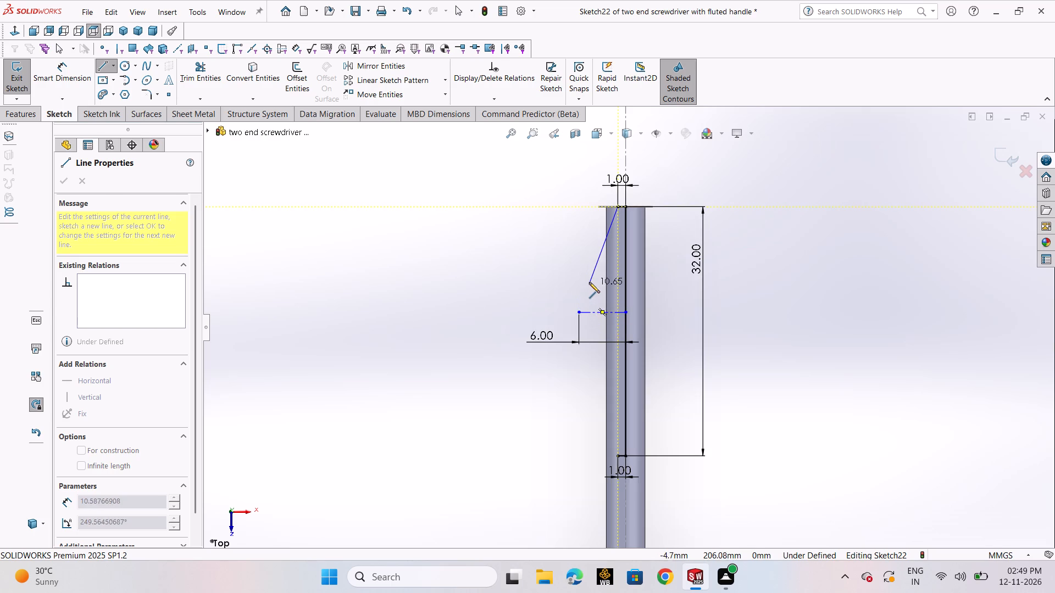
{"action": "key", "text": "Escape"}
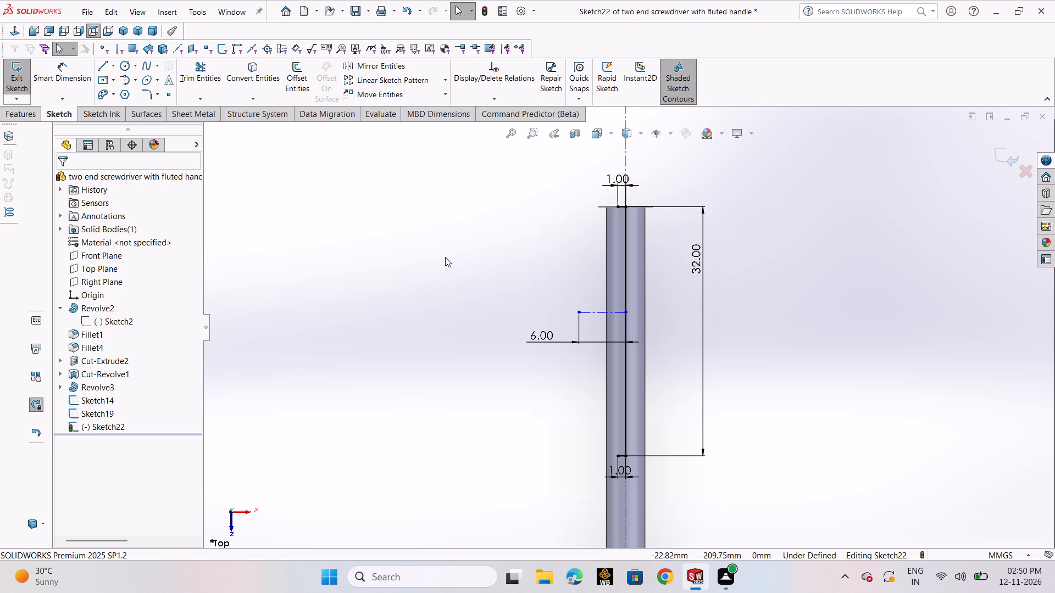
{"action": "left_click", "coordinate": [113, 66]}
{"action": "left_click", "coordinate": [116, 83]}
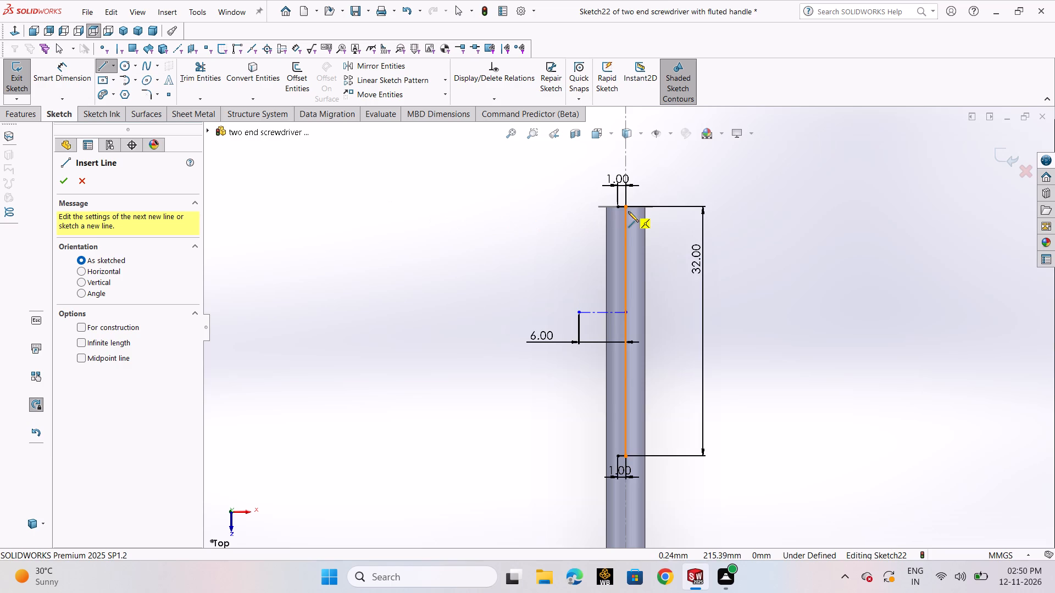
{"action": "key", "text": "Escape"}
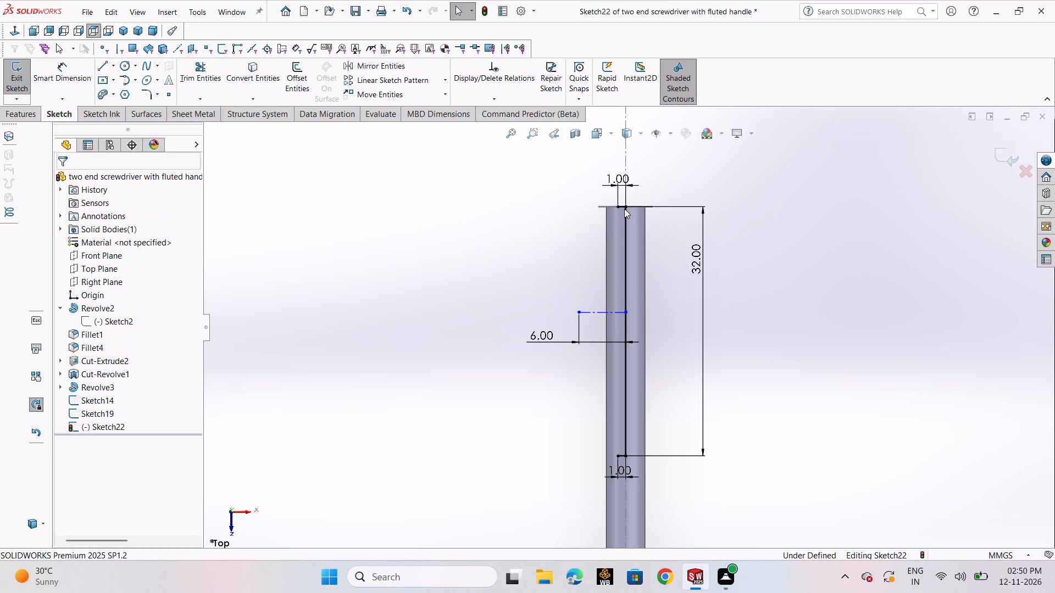
Delete the two 1 mm horizontal lines at the tip and handle-side ends of the axial line, together with their dimensions.
{"action": "left_click", "coordinate": [622, 206]}
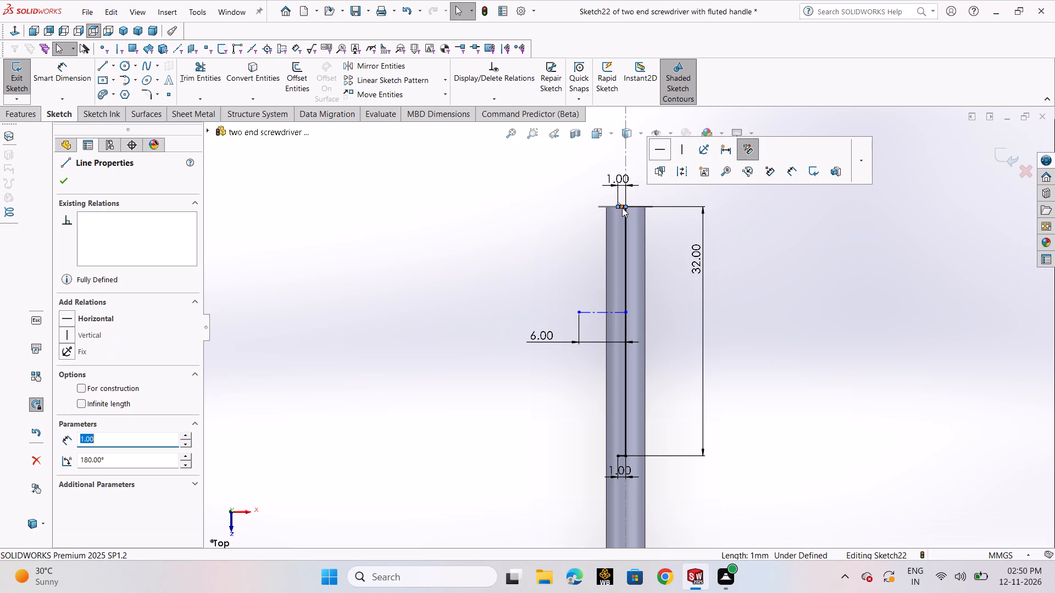
{"action": "key", "text": "Delete"}
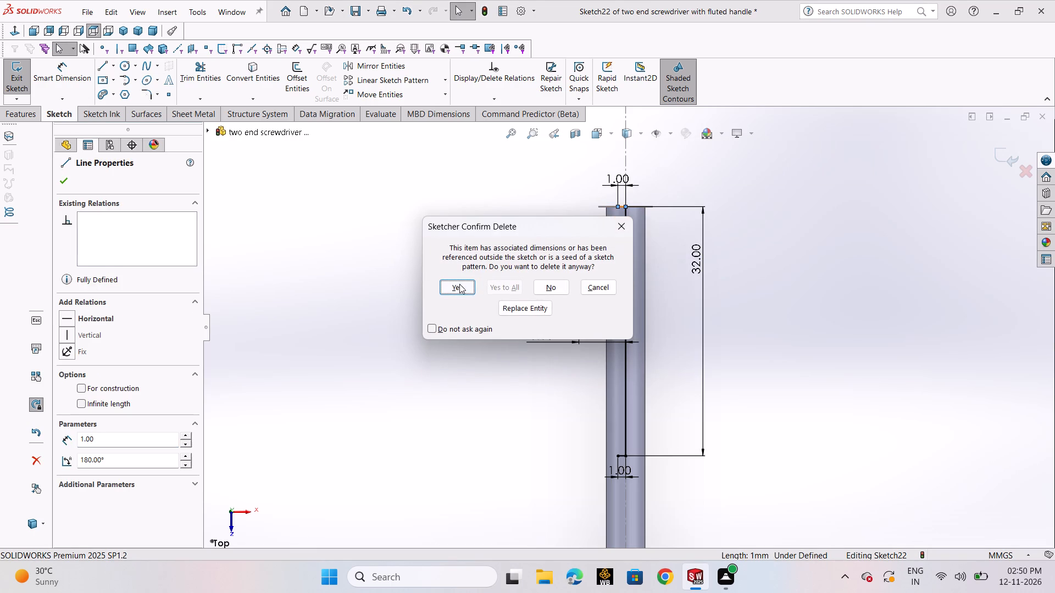
{"action": "left_click", "coordinate": [457, 284]}
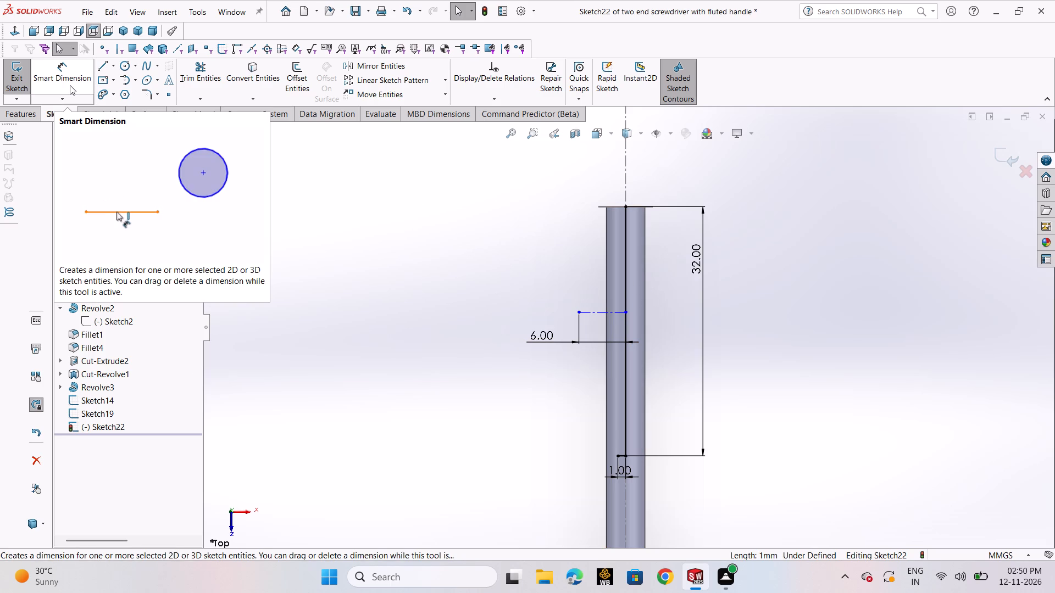
{"action": "scroll", "coordinate": [639, 460], "scroll_direction": "down", "scroll_amount": 4}
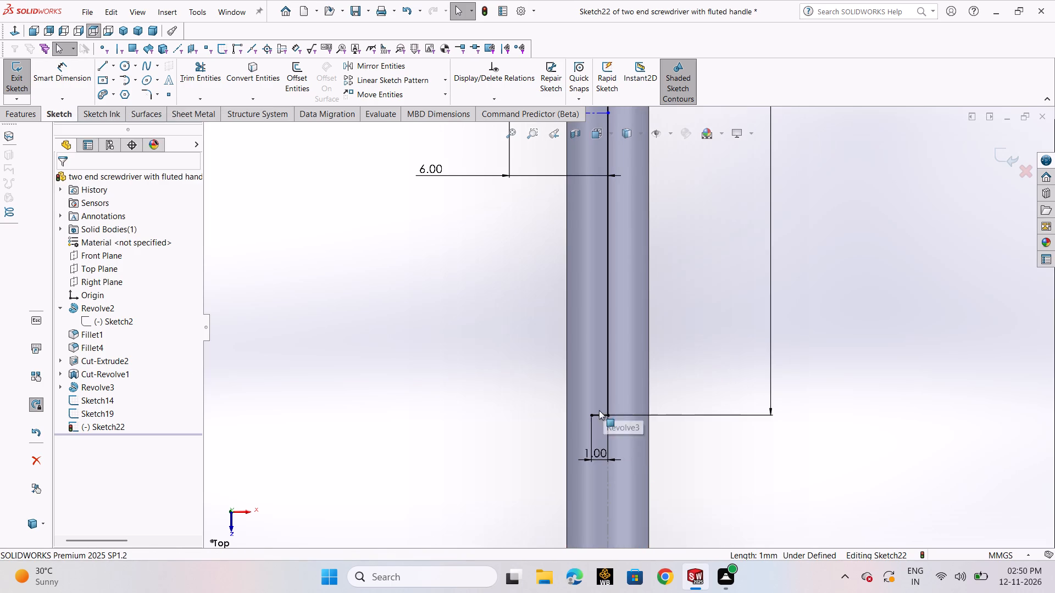
{"action": "left_click", "coordinate": [599, 412]}
{"action": "key", "text": "Delete"}
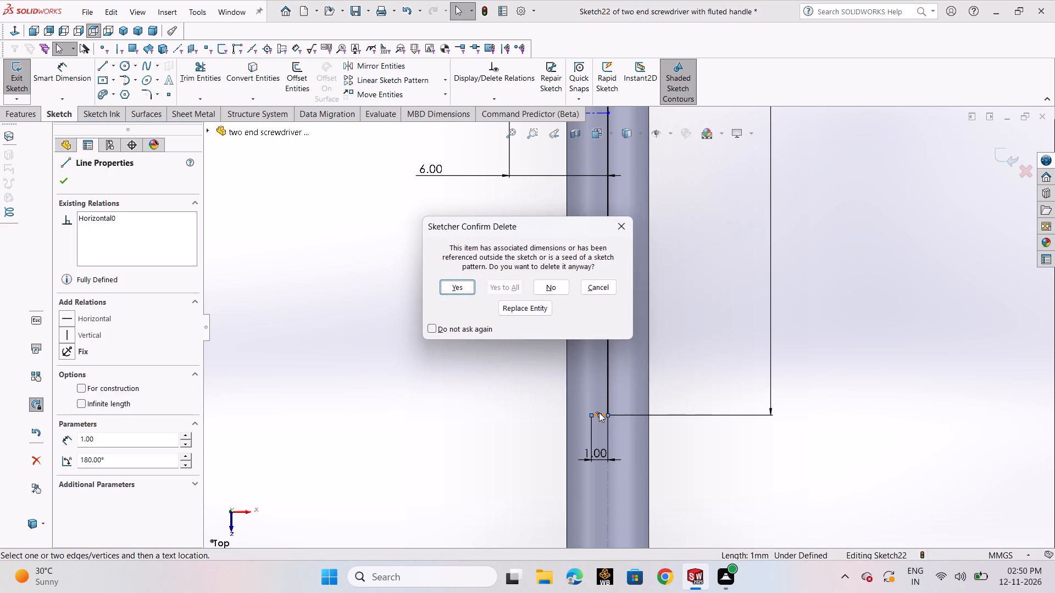
{"action": "left_click", "coordinate": [461, 293]}
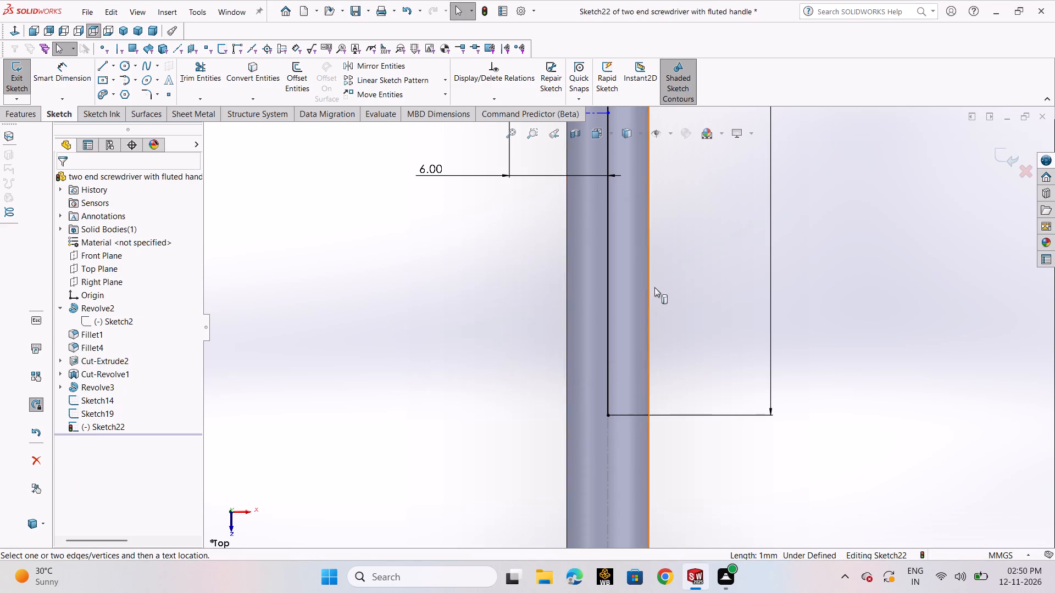
Draw solid profile lines from the 6 mm centerline's outer end to tip level, across 6 mm to the axis, and along the 6 mm centerline.
{"action": "scroll", "coordinate": [664, 283], "scroll_direction": "up", "scroll_amount": 3}
{"action": "scroll", "coordinate": [626, 259], "scroll_direction": "up", "scroll_amount": 3}
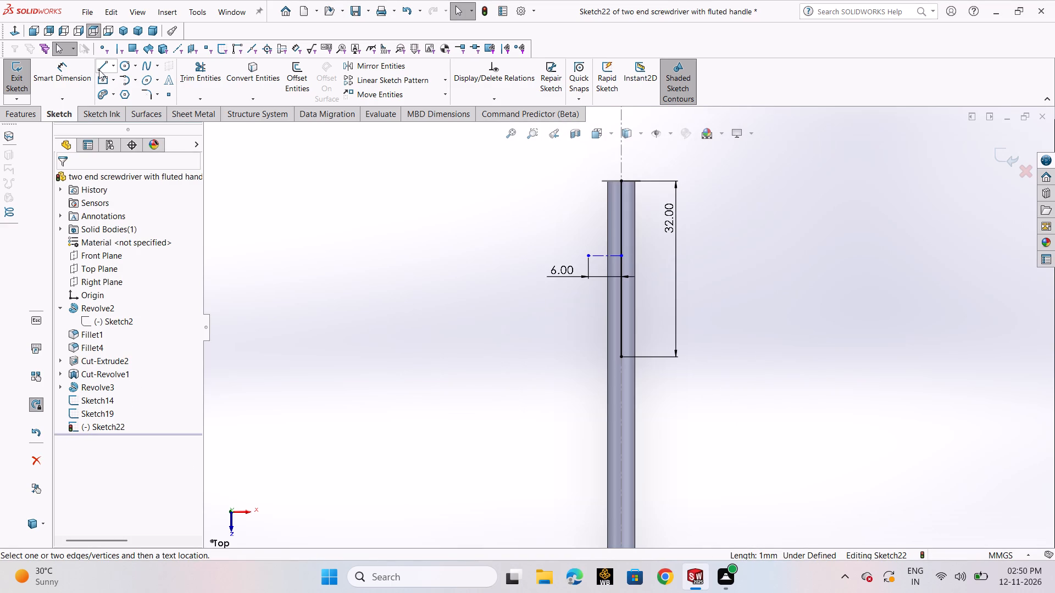
{"action": "left_click", "coordinate": [99, 70]}
{"action": "left_click", "coordinate": [110, 81]}
{"action": "scroll", "coordinate": [526, 282], "scroll_direction": "down", "scroll_amount": 4}
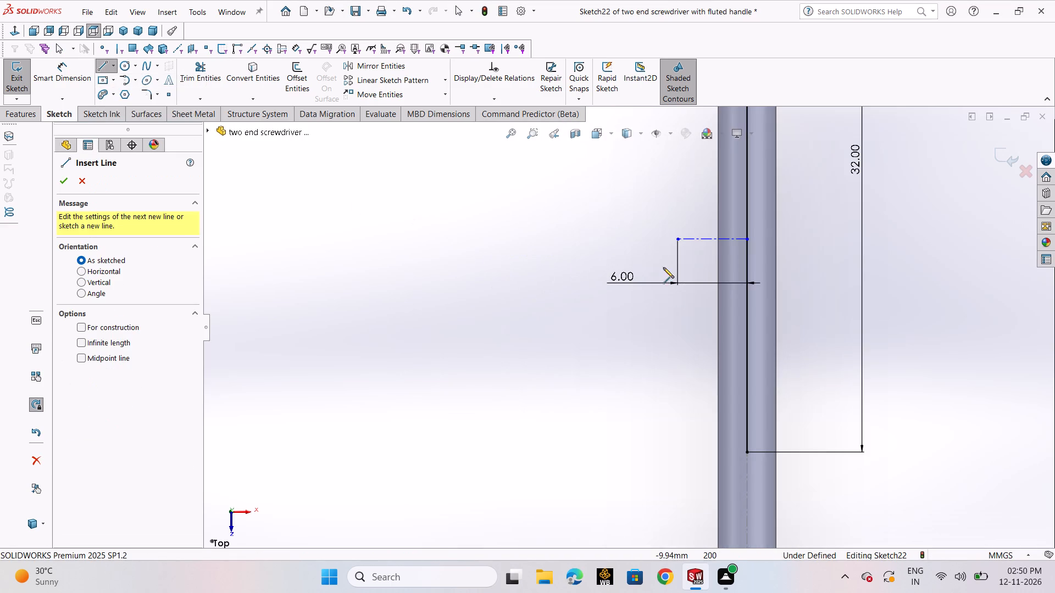
{"action": "left_click", "coordinate": [679, 242]}
{"action": "scroll", "coordinate": [687, 218], "scroll_direction": "up", "scroll_amount": 6}
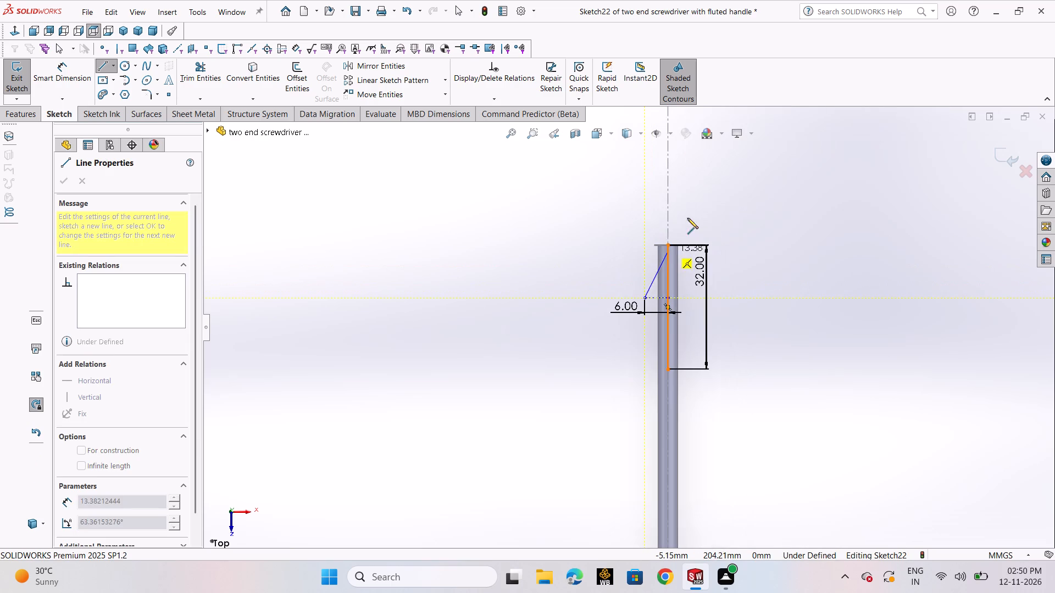
{"action": "left_click", "coordinate": [646, 244]}
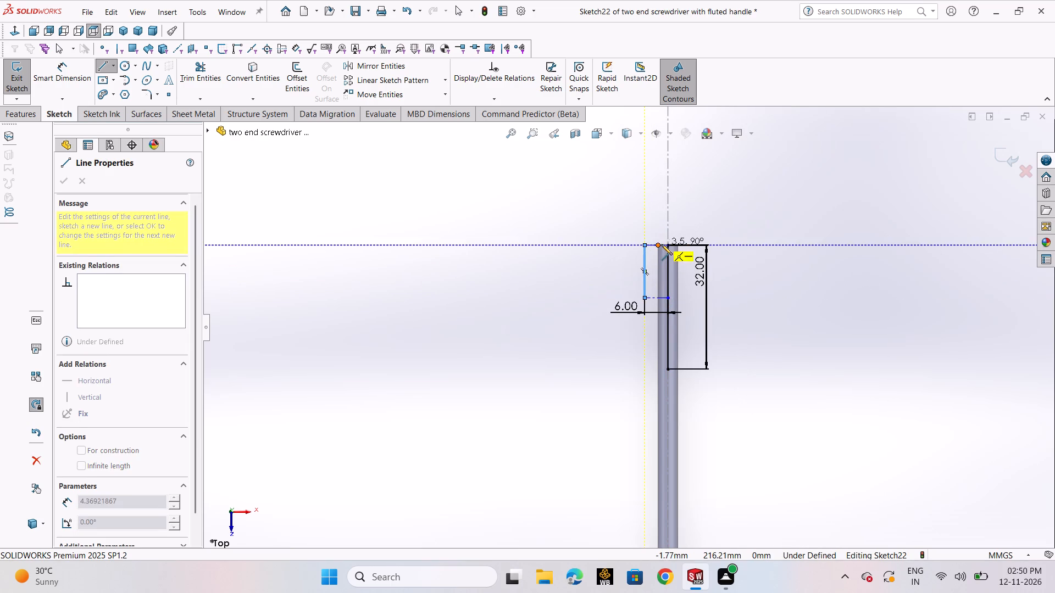
{"action": "left_click", "coordinate": [666, 245]}
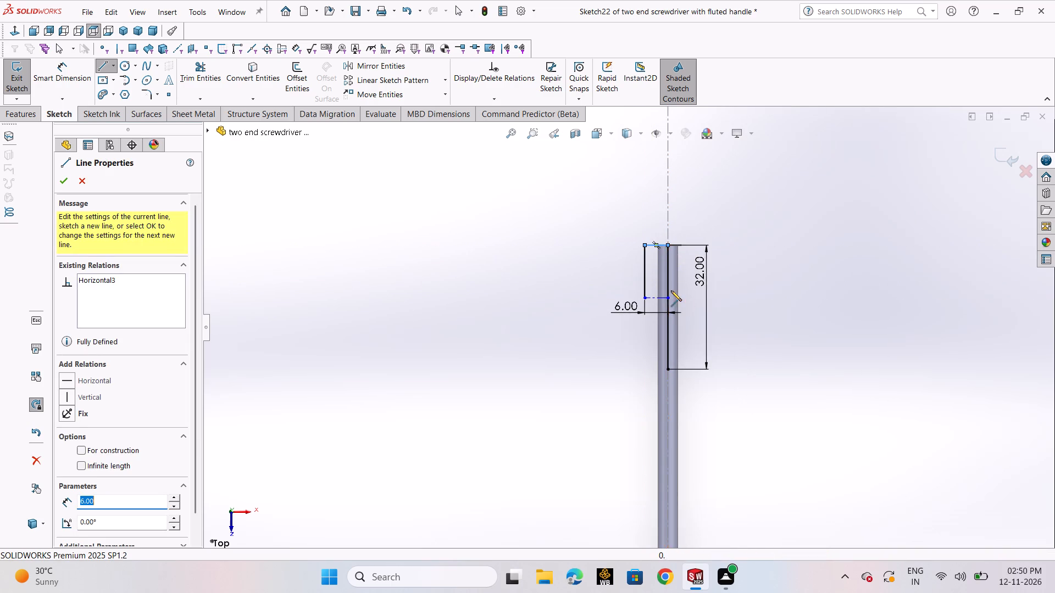
{"action": "left_click", "coordinate": [666, 298]}
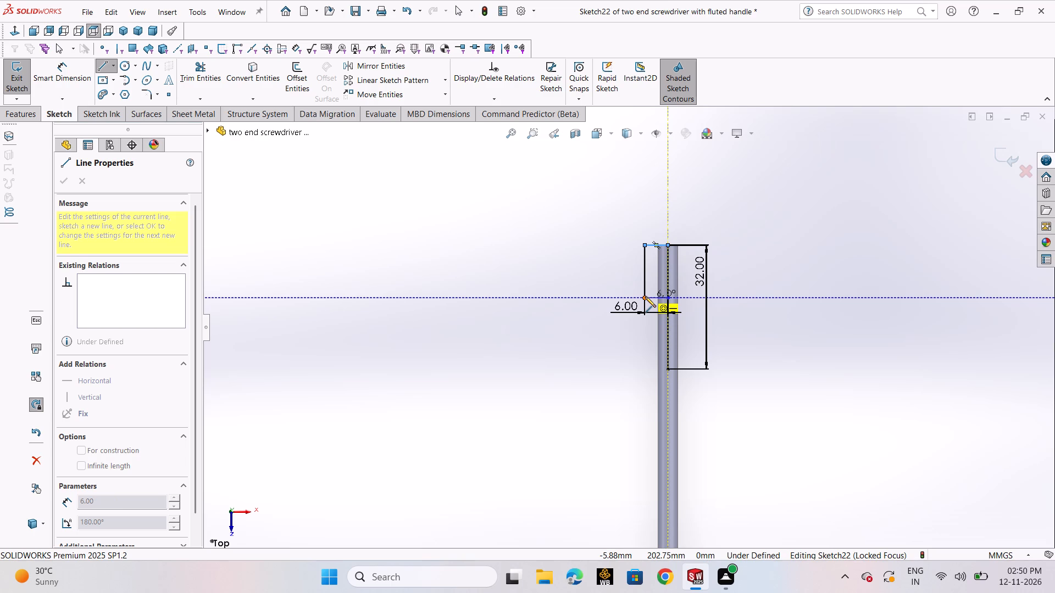
{"action": "left_click", "coordinate": [645, 296]}
{"action": "right_click", "coordinate": [645, 296]}
{"action": "left_click", "coordinate": [680, 308]}
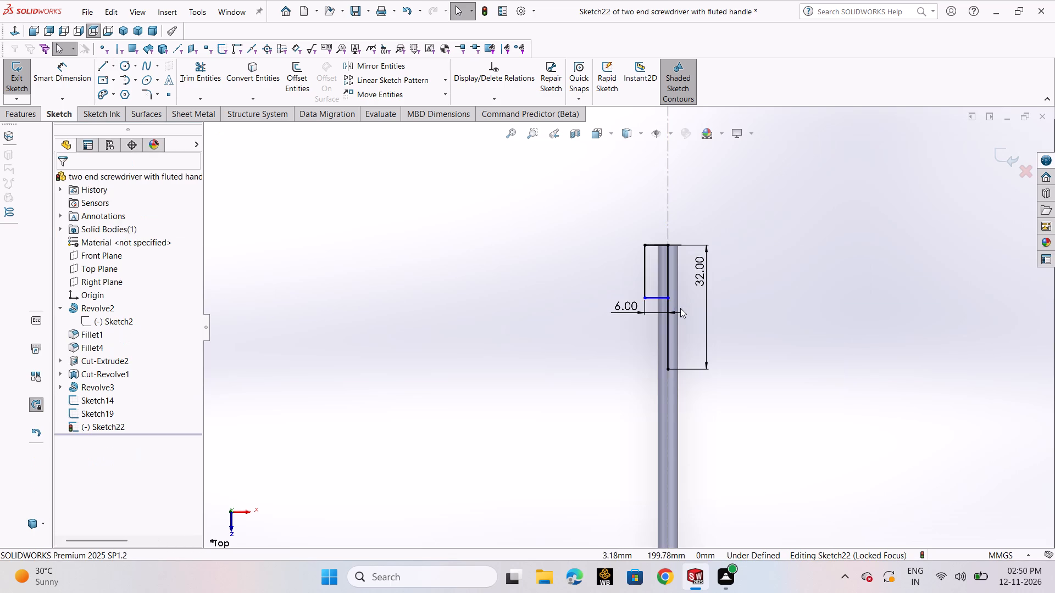
{"action": "left_click", "coordinate": [523, 320]}
{"action": "scroll", "coordinate": [677, 314], "scroll_direction": "down", "scroll_amount": 3}
{"action": "scroll", "coordinate": [627, 278], "scroll_direction": "down", "scroll_amount": 1}
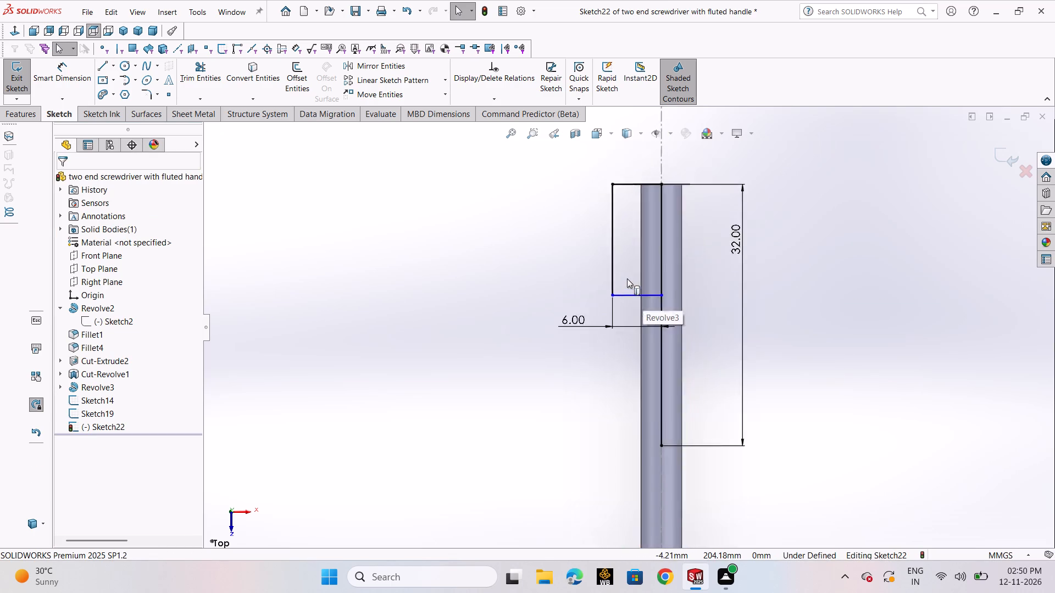
{"action": "scroll", "coordinate": [627, 278], "scroll_direction": "down", "scroll_amount": 2}
{"action": "scroll", "coordinate": [438, 255], "scroll_direction": "up", "scroll_amount": 3}
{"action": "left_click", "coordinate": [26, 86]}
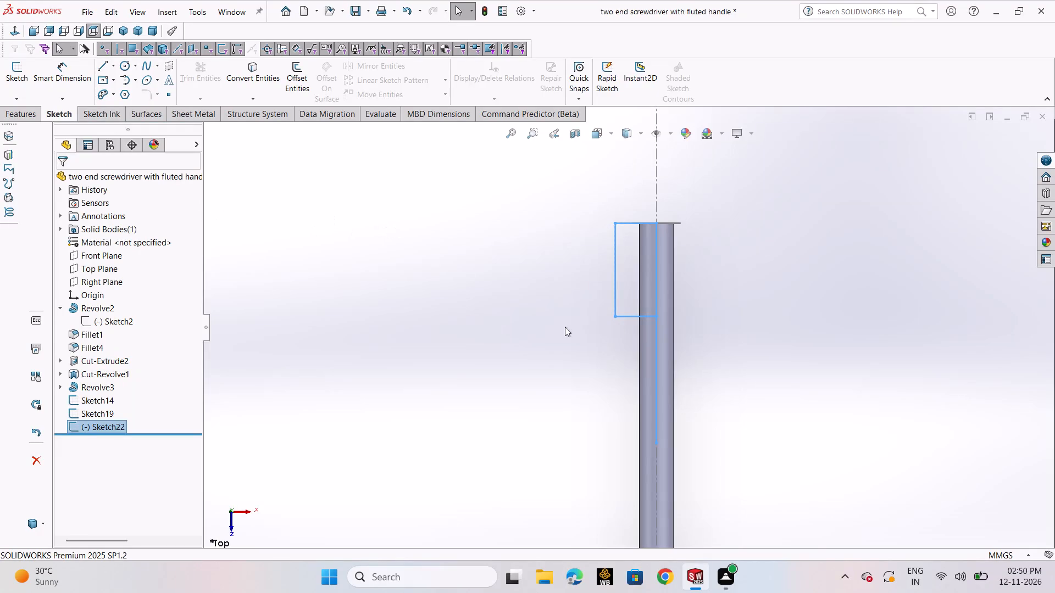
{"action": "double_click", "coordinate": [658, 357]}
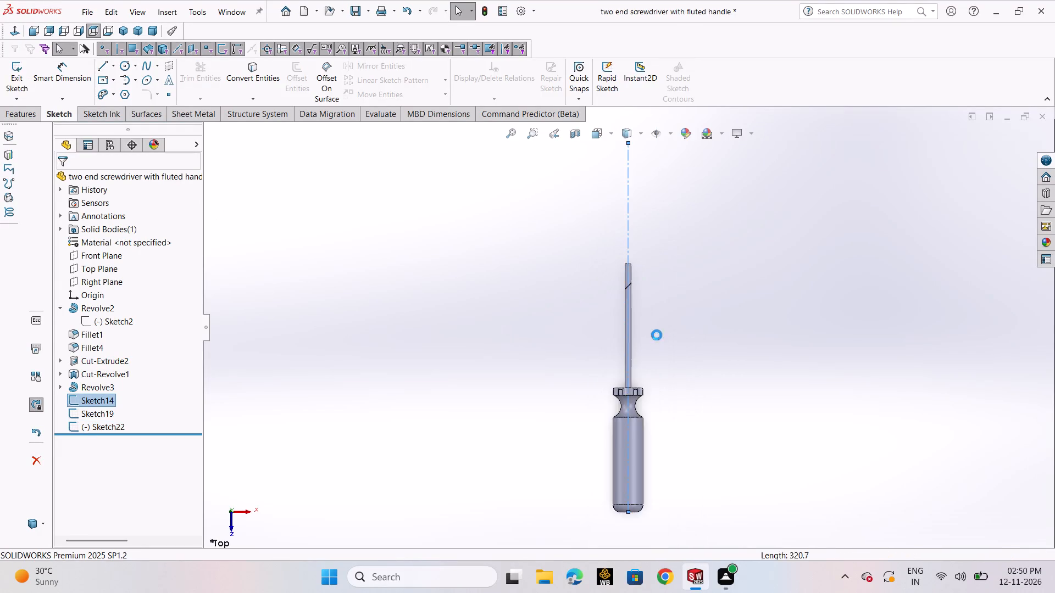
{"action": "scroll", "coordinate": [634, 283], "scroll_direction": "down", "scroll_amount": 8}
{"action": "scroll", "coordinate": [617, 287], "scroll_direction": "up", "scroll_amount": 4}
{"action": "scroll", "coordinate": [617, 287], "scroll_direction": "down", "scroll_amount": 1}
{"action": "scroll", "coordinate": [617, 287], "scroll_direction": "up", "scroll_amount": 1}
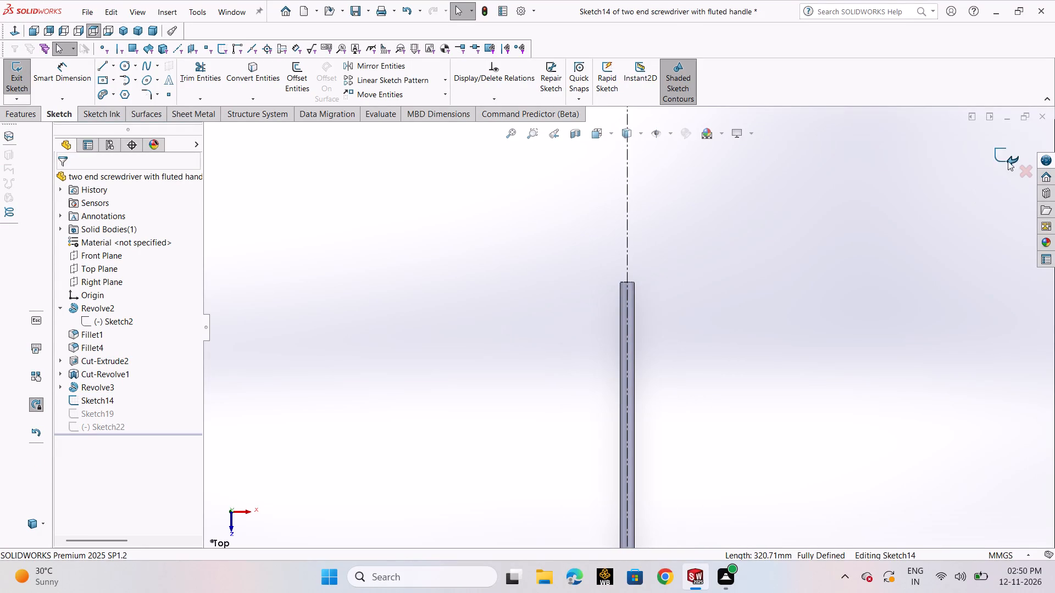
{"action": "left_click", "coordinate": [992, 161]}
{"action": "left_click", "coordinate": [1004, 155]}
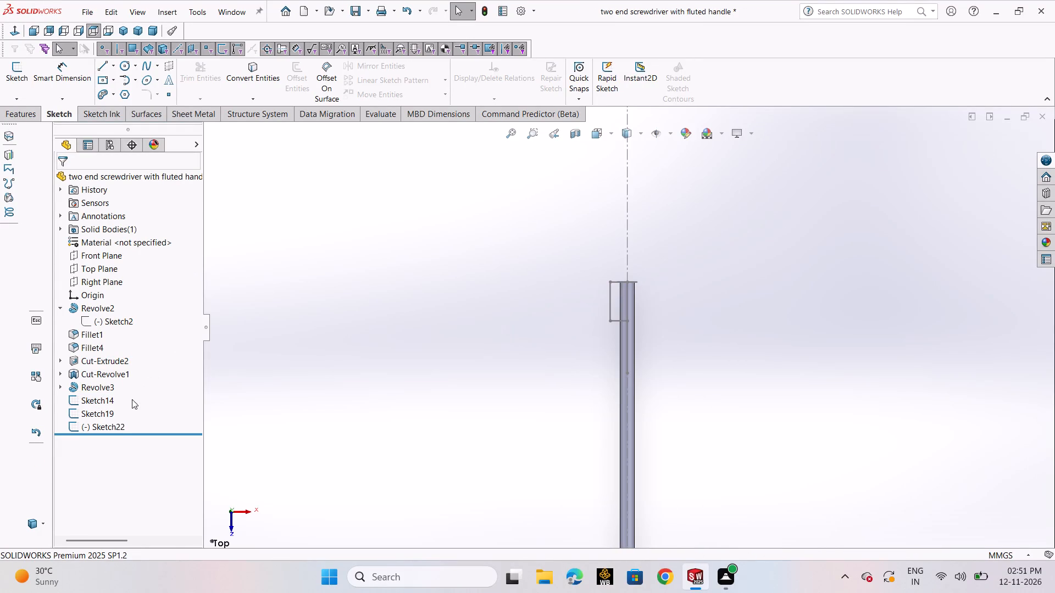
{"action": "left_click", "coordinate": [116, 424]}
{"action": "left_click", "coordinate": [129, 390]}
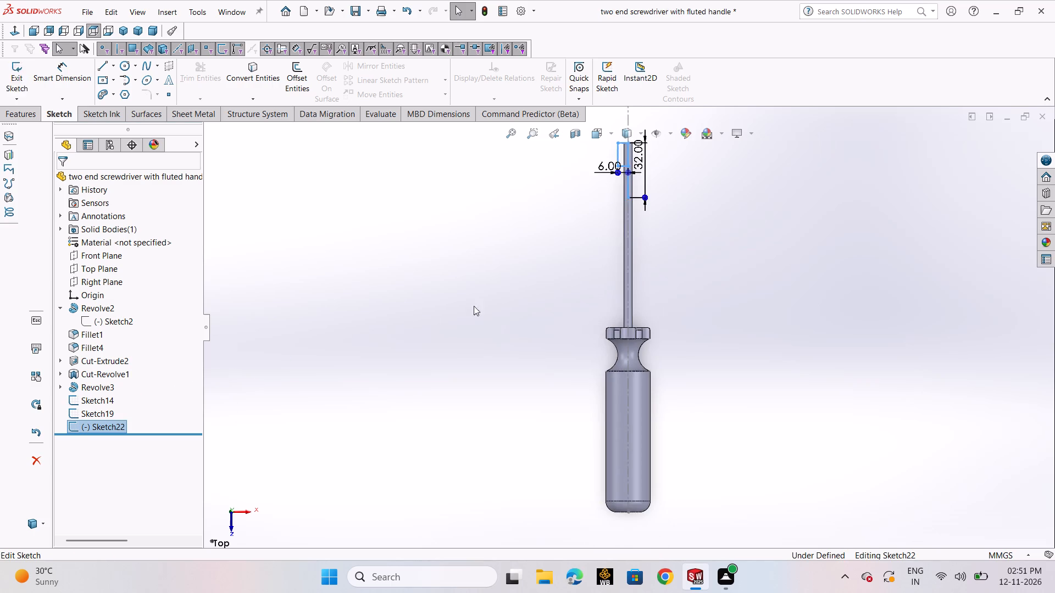
Convert the 32 mm axial line in Sketch22 into construction geometry.
{"action": "scroll", "coordinate": [634, 214], "scroll_direction": "up", "scroll_amount": 4}
{"action": "scroll", "coordinate": [634, 214], "scroll_direction": "down", "scroll_amount": 6}
{"action": "scroll", "coordinate": [647, 300], "scroll_direction": "up", "scroll_amount": 1}
{"action": "scroll", "coordinate": [597, 339], "scroll_direction": "down", "scroll_amount": 5}
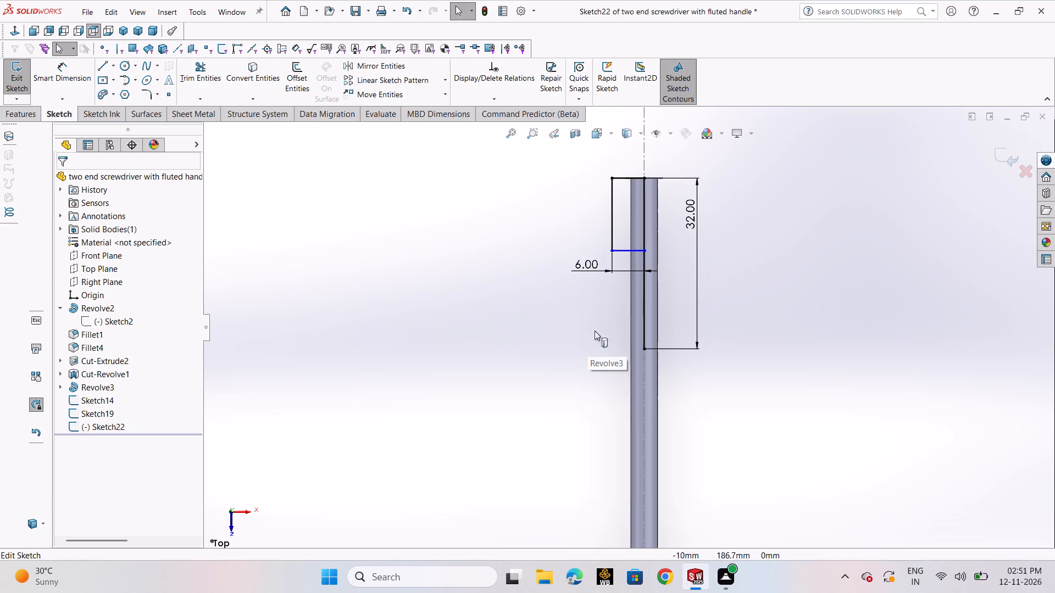
{"action": "left_click", "coordinate": [645, 301]}
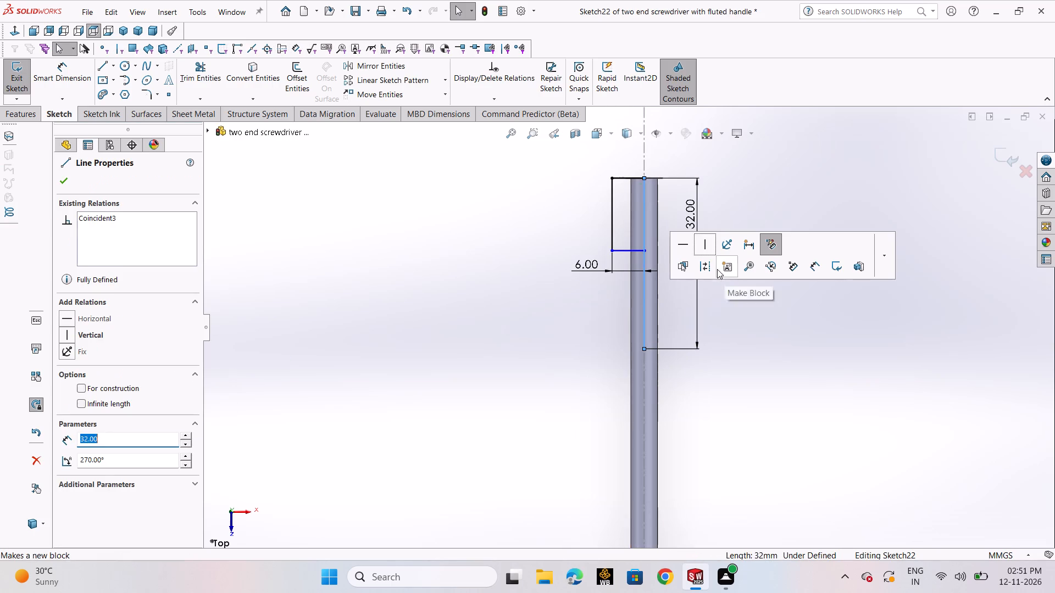
{"action": "left_click", "coordinate": [704, 268]}
Dimension the profile's outer vertical line and set its length to 12 mm.
{"action": "scroll", "coordinate": [673, 244], "scroll_direction": "up", "scroll_amount": 3}
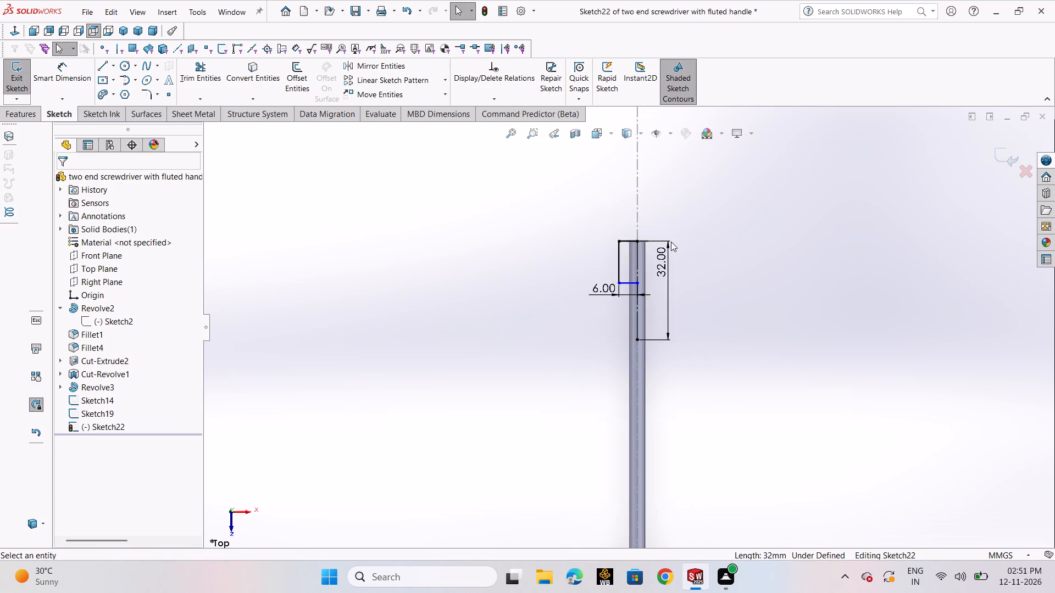
{"action": "scroll", "coordinate": [656, 243], "scroll_direction": "down", "scroll_amount": 3}
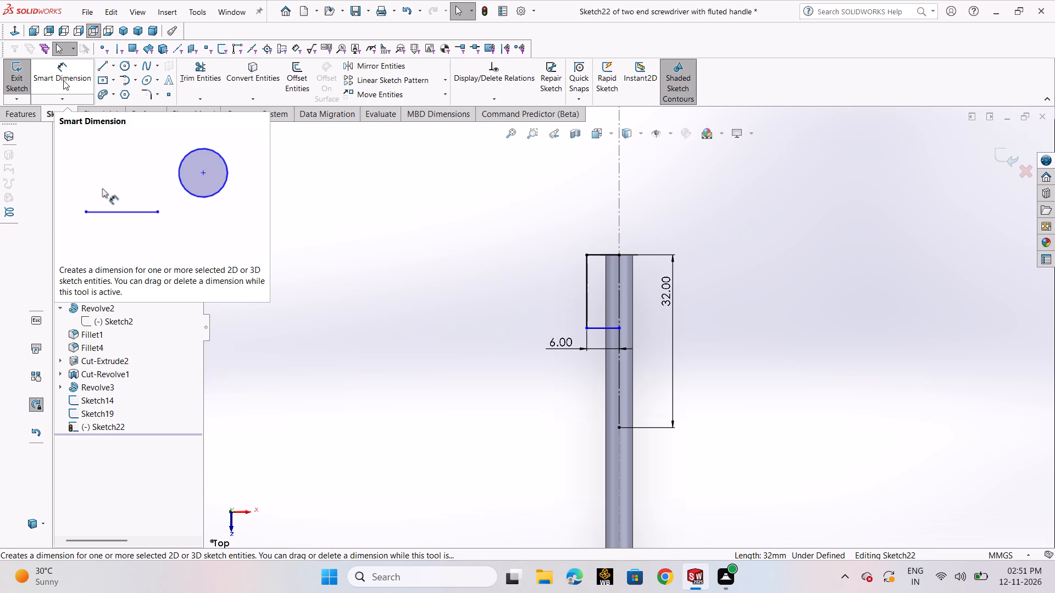
{"action": "left_click", "coordinate": [63, 80]}
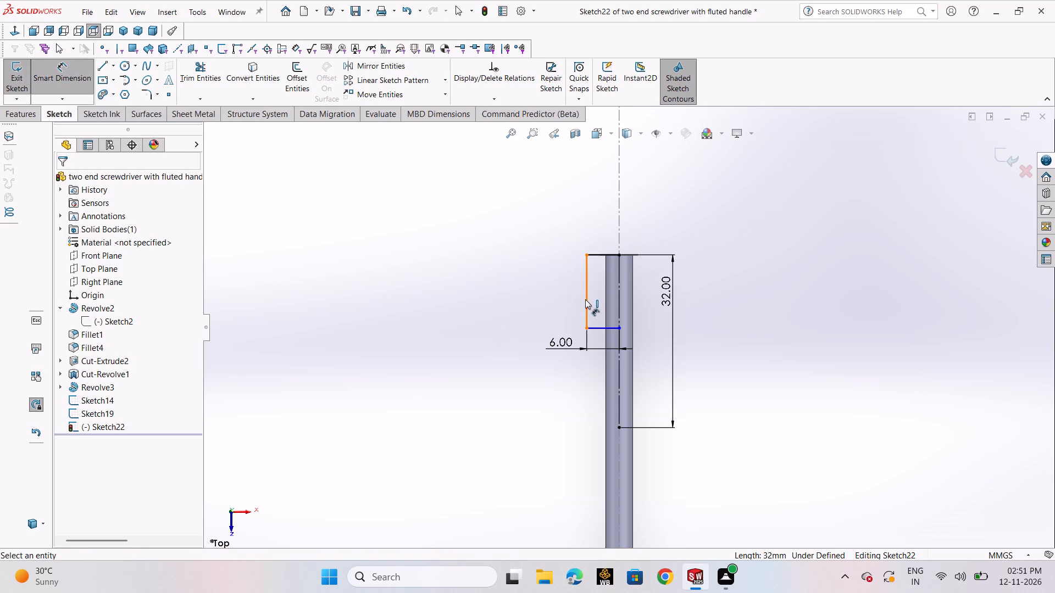
{"action": "left_click", "coordinate": [585, 299]}
{"action": "left_click", "coordinate": [538, 290]}
{"action": "type", "text": "12"}
{"action": "key", "text": "Return"}
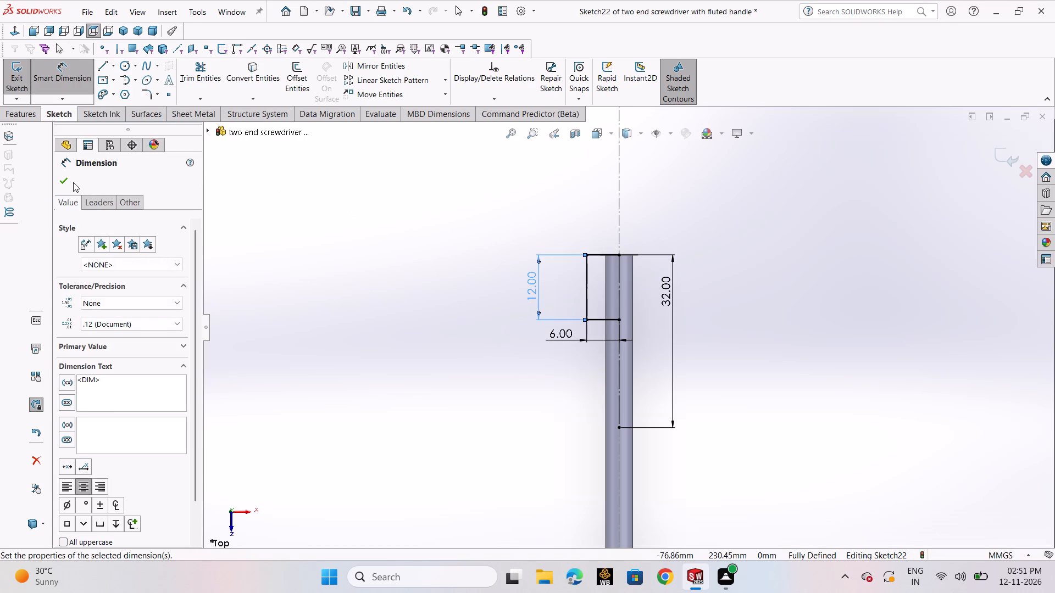
{"action": "left_click", "coordinate": [65, 181]}
{"action": "left_click", "coordinate": [363, 287]}
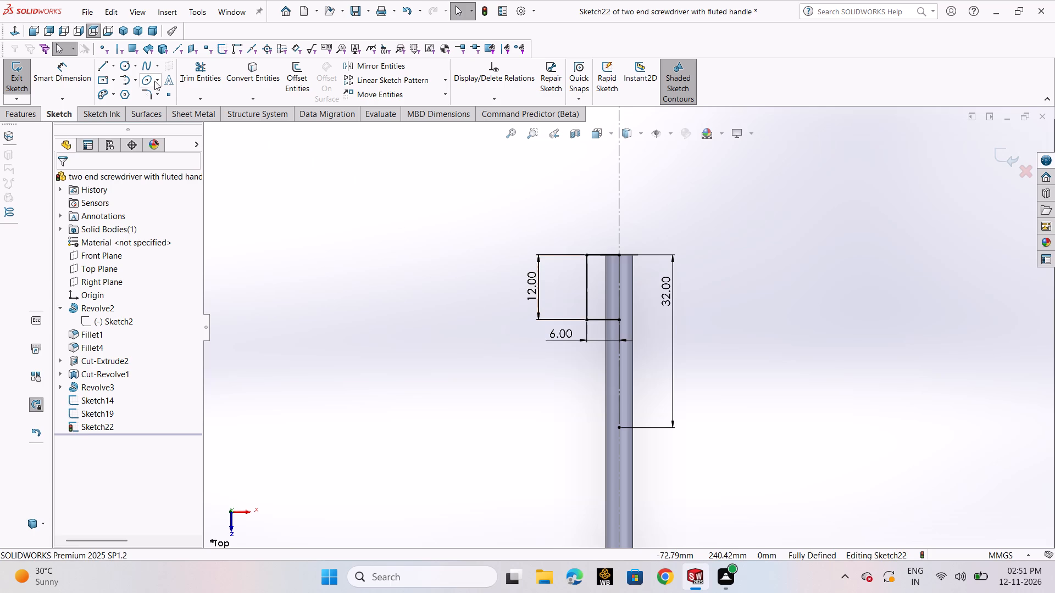
Close the profile with a 12 mm line along the axis from the tip to the lower 6 mm line, and exit the sketch.
{"action": "left_click", "coordinate": [105, 66]}
{"action": "left_click", "coordinate": [108, 76]}
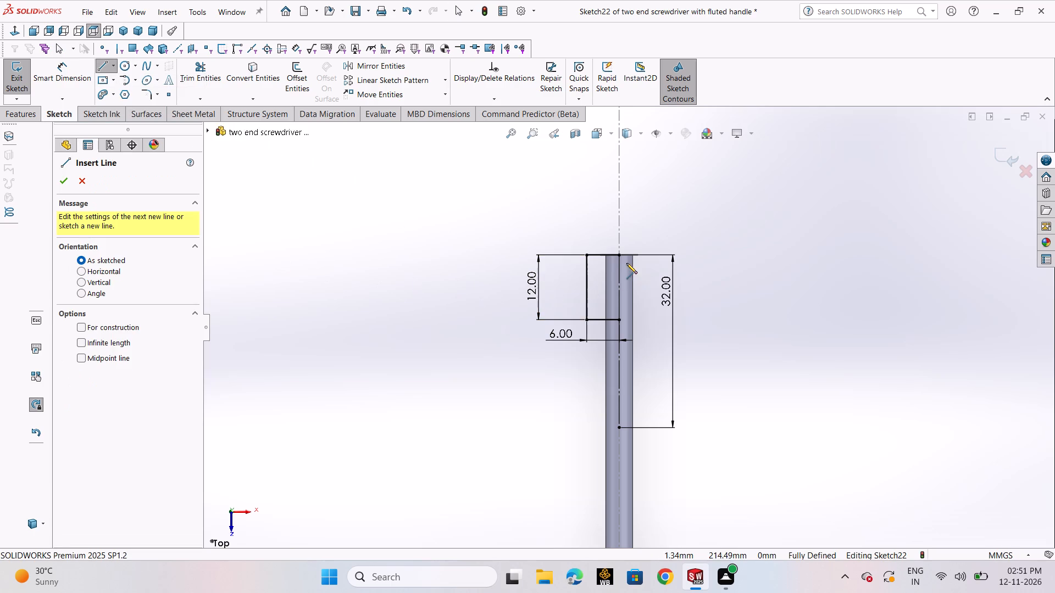
{"action": "left_click", "coordinate": [618, 256]}
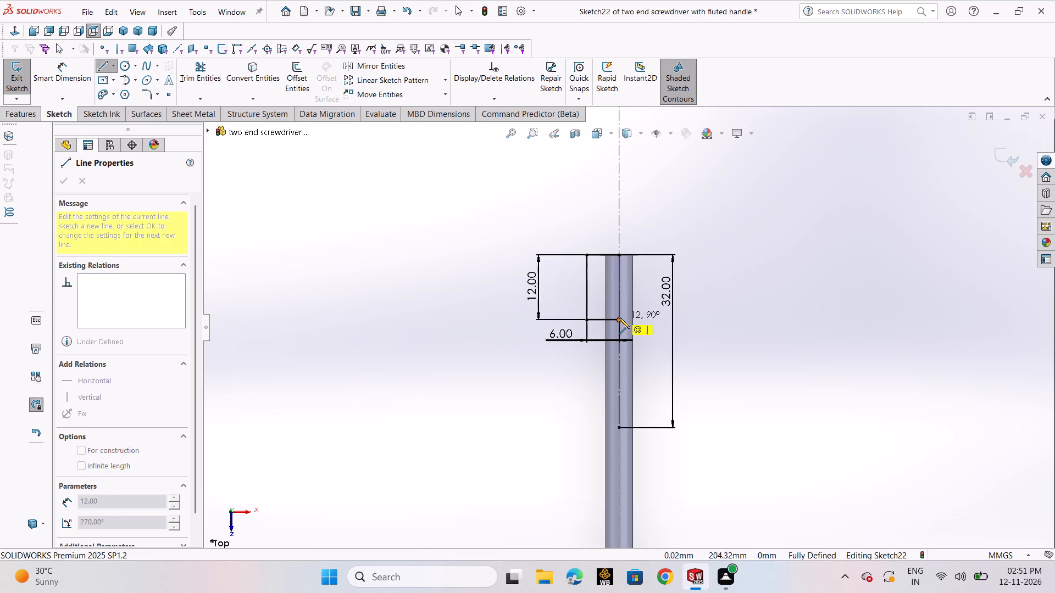
{"action": "left_click", "coordinate": [619, 318]}
{"action": "right_click", "coordinate": [619, 318]}
{"action": "left_click", "coordinate": [640, 322]}
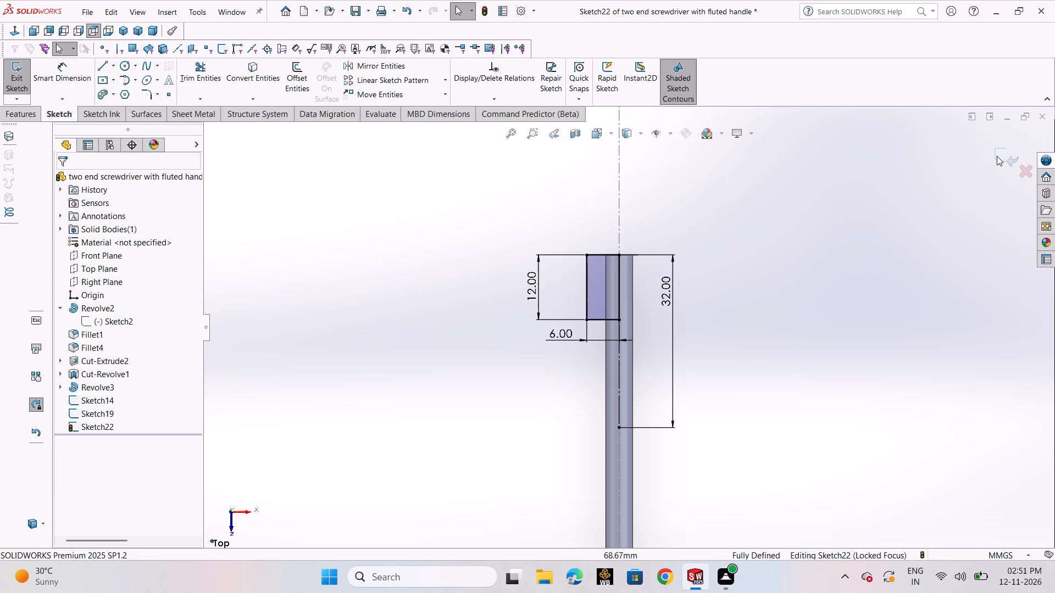
{"action": "left_click", "coordinate": [997, 156]}
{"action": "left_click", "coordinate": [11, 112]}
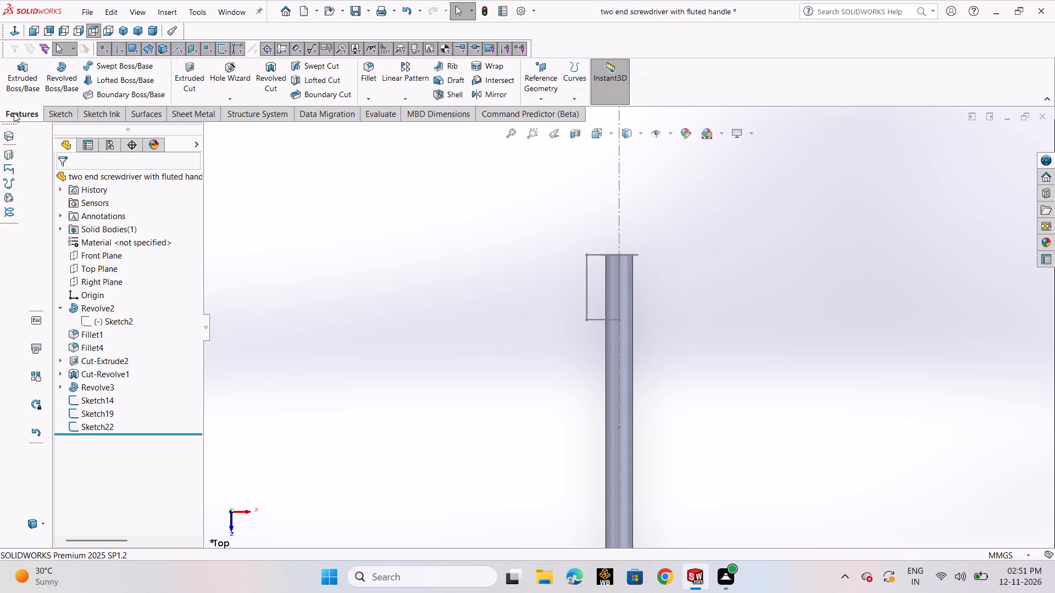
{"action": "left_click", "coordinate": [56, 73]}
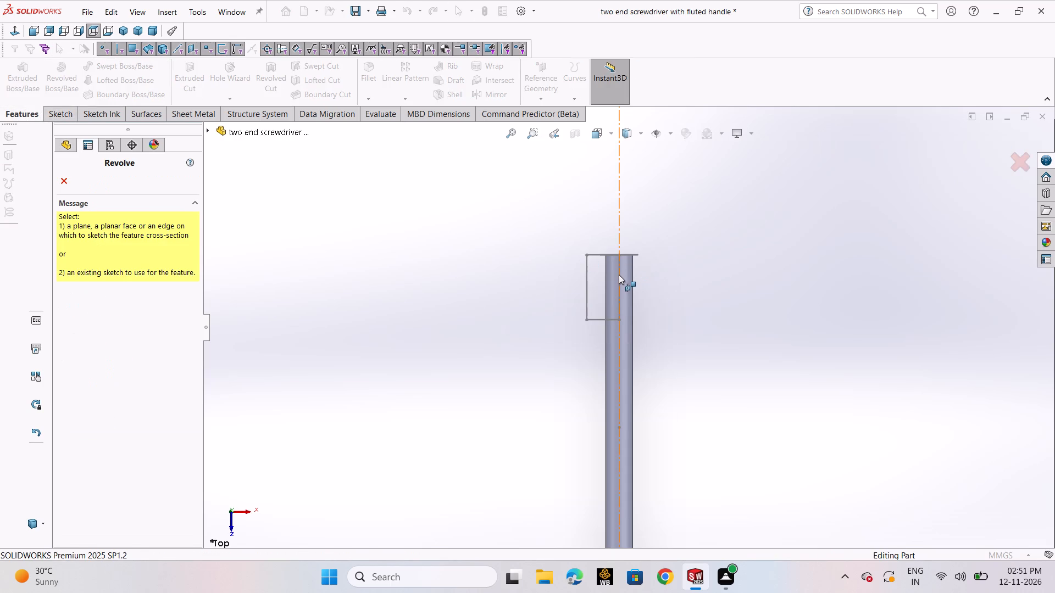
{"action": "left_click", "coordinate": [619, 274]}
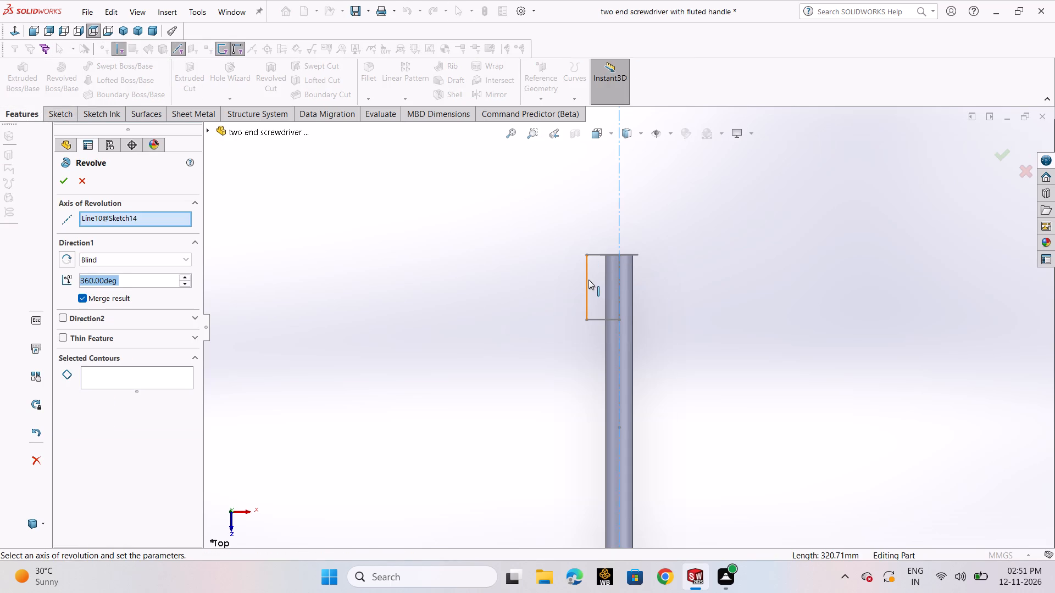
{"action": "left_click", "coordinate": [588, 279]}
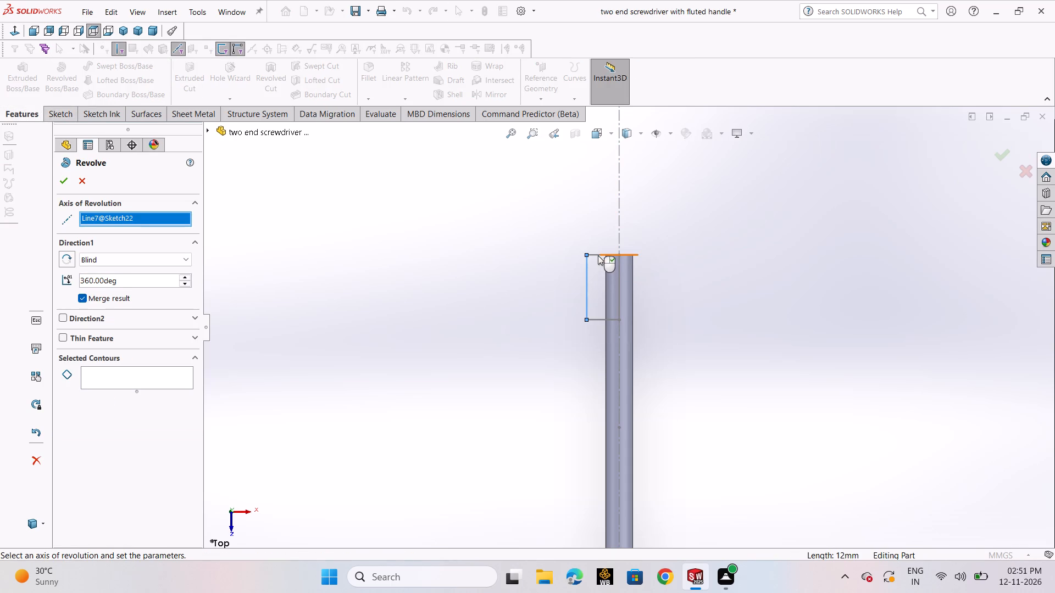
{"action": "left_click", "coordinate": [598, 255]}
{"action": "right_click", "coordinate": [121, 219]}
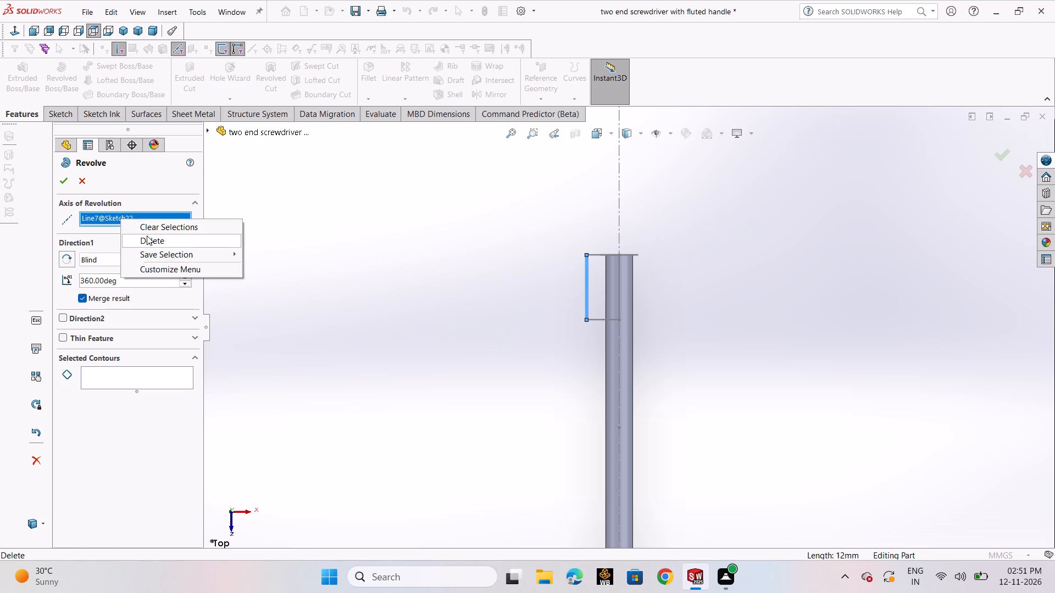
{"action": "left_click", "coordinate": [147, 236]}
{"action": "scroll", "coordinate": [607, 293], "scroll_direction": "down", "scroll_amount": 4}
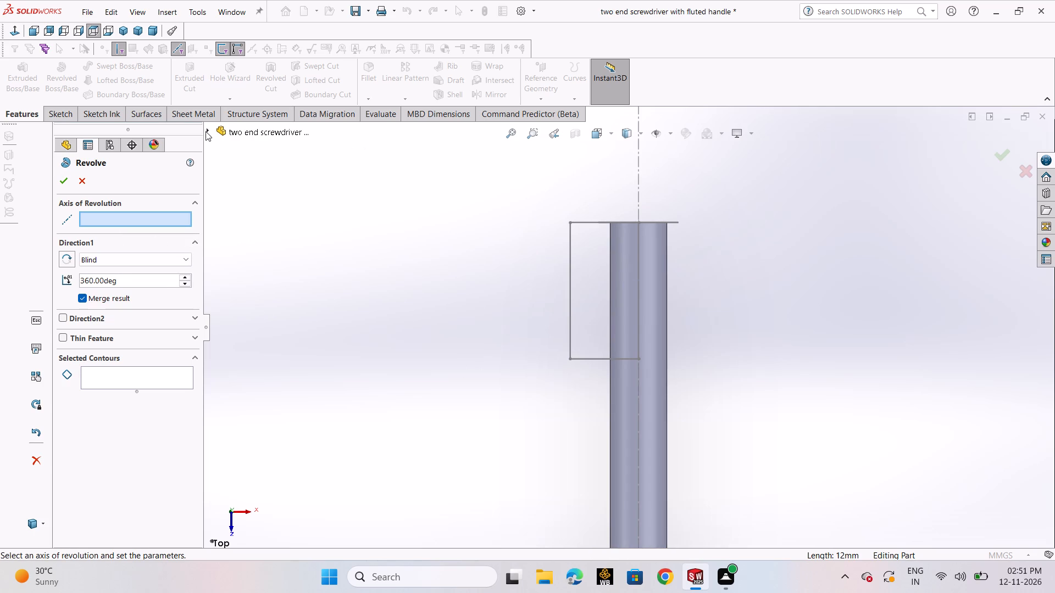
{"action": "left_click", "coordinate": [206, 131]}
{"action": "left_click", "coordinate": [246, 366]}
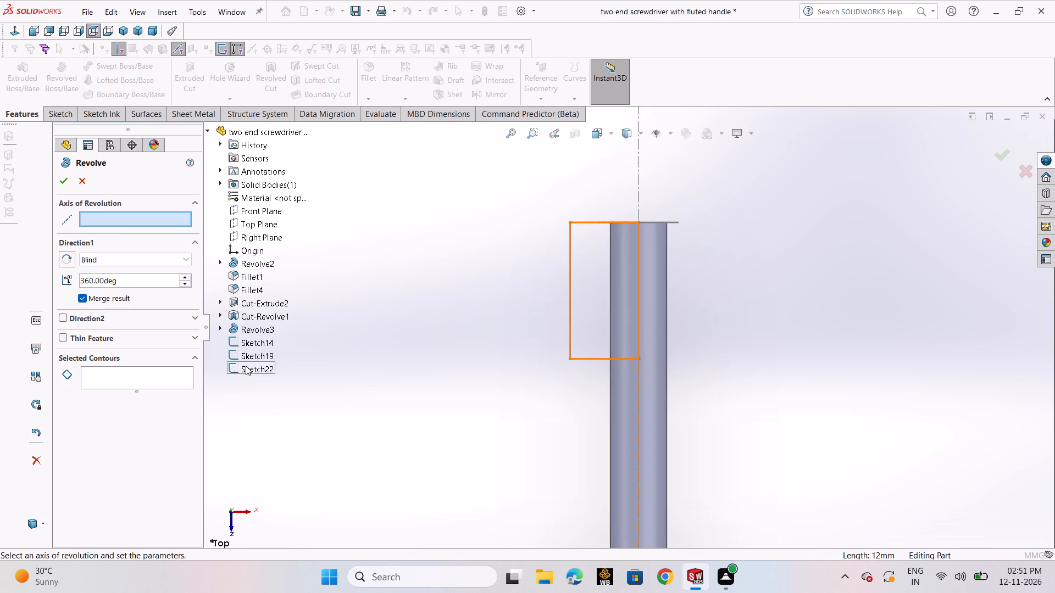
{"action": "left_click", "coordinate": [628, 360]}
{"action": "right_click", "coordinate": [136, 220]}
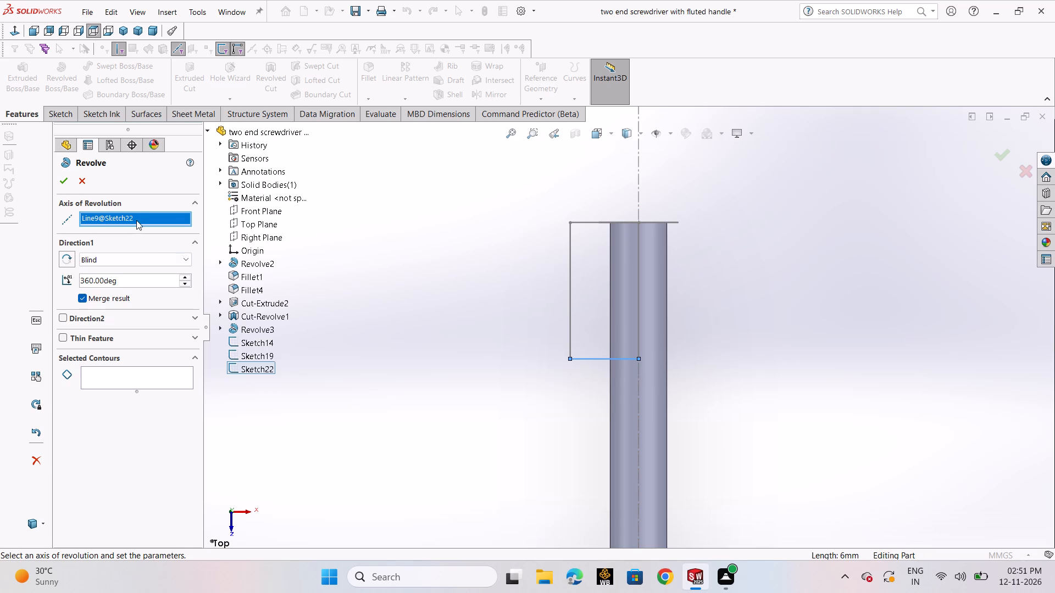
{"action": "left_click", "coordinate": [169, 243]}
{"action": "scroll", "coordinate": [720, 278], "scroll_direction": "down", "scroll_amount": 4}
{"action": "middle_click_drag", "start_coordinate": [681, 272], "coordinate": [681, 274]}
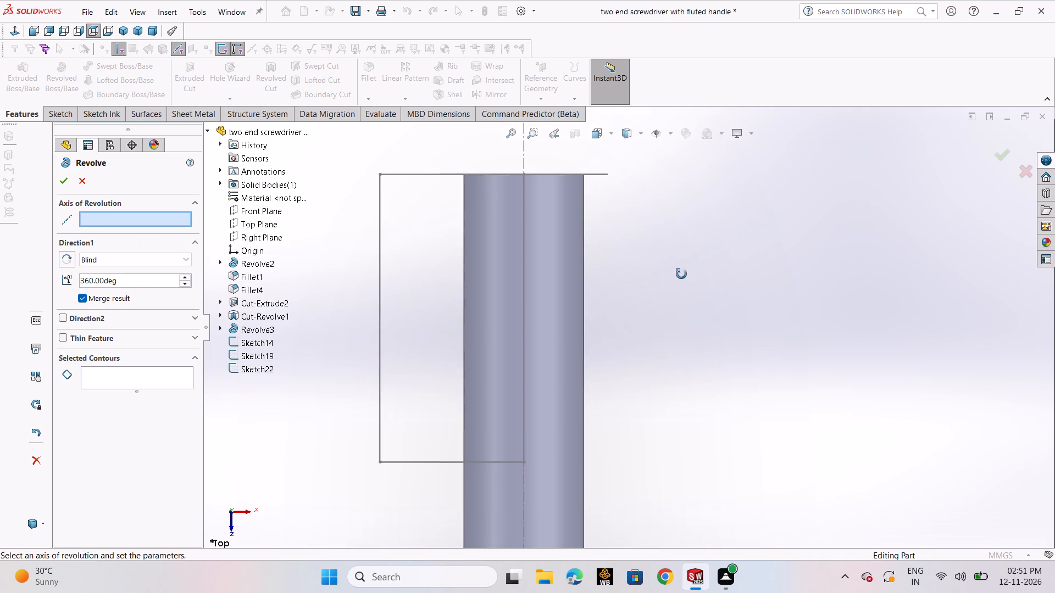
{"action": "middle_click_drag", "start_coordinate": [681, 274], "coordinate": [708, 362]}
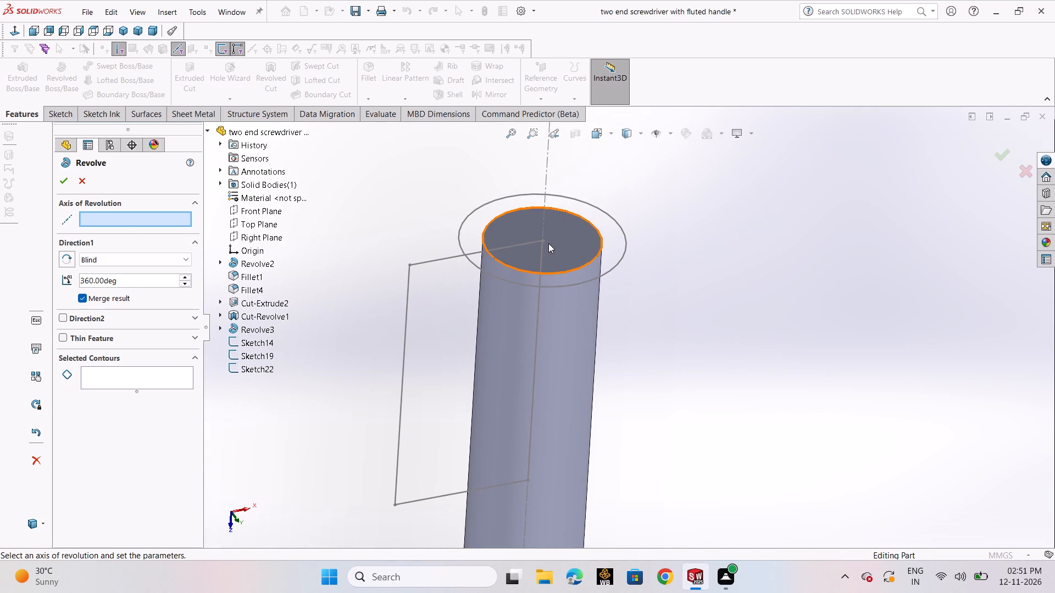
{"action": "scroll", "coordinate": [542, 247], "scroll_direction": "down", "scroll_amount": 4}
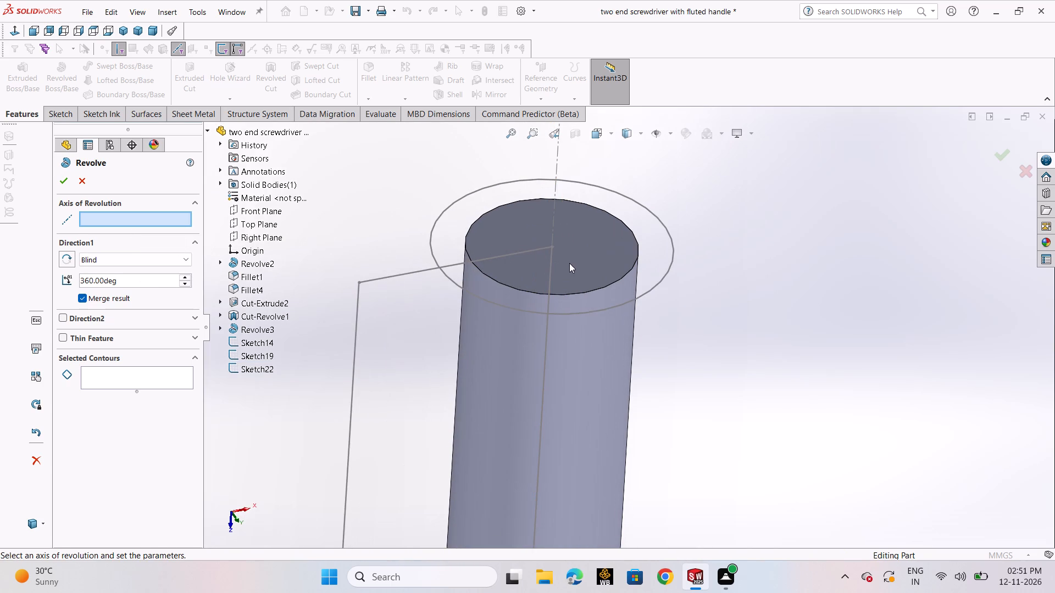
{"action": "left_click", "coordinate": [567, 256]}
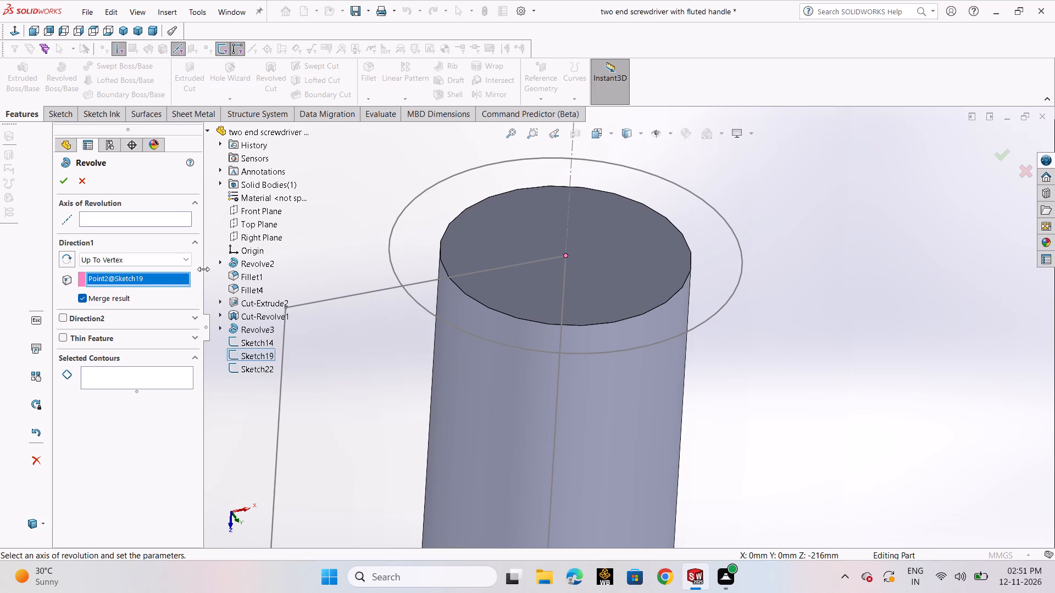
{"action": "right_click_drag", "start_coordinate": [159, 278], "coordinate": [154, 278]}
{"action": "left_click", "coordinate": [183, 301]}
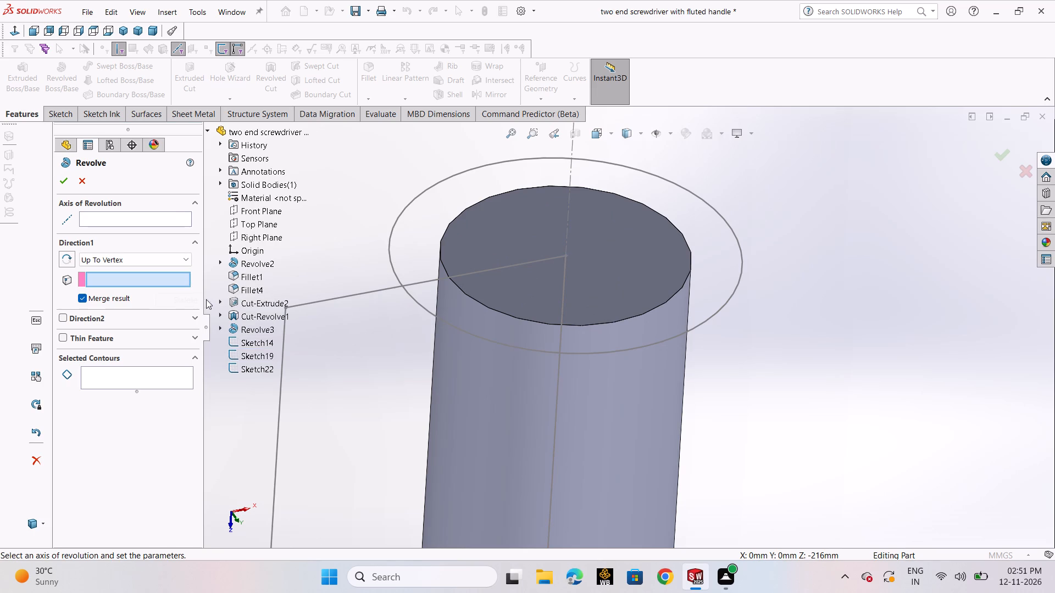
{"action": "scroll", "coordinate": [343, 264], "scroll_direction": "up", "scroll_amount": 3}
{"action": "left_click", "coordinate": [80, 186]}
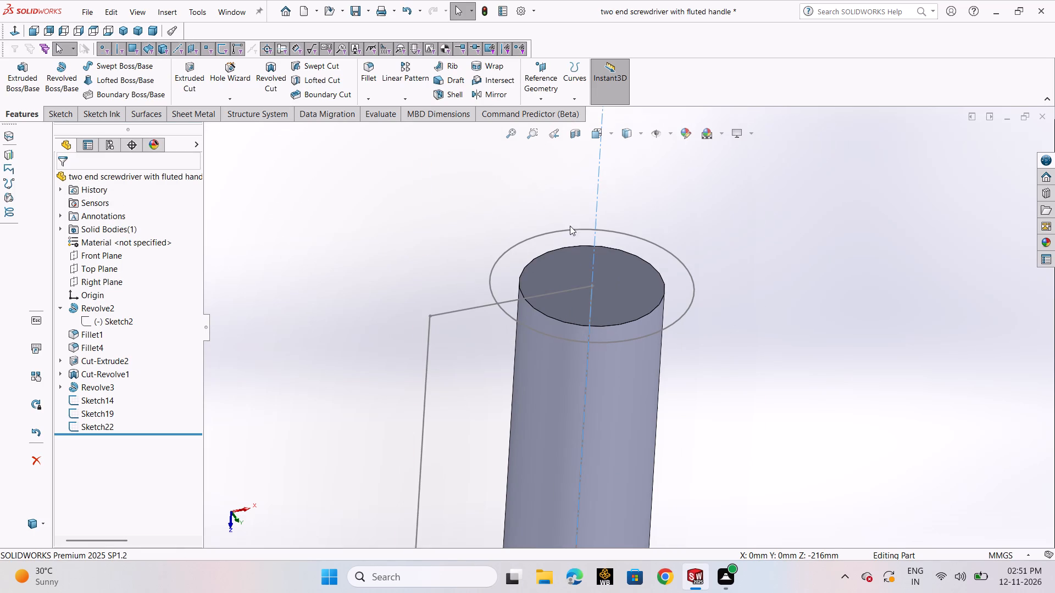
Reopen Sketch22, try deleting the long axial centerline, hide its parent Sketch14, and exit the sketch.
{"action": "double_click", "coordinate": [565, 290]}
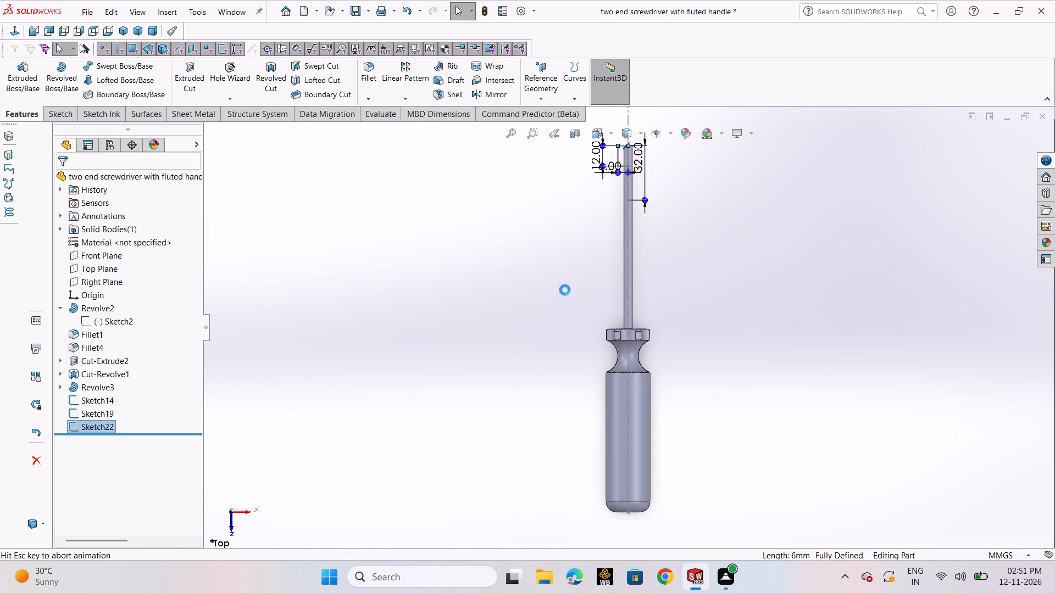
{"action": "scroll", "coordinate": [664, 180], "scroll_direction": "down", "scroll_amount": 2}
{"action": "scroll", "coordinate": [591, 206], "scroll_direction": "down", "scroll_amount": 4}
{"action": "scroll", "coordinate": [648, 180], "scroll_direction": "down", "scroll_amount": 2}
{"action": "scroll", "coordinate": [648, 180], "scroll_direction": "up", "scroll_amount": 4}
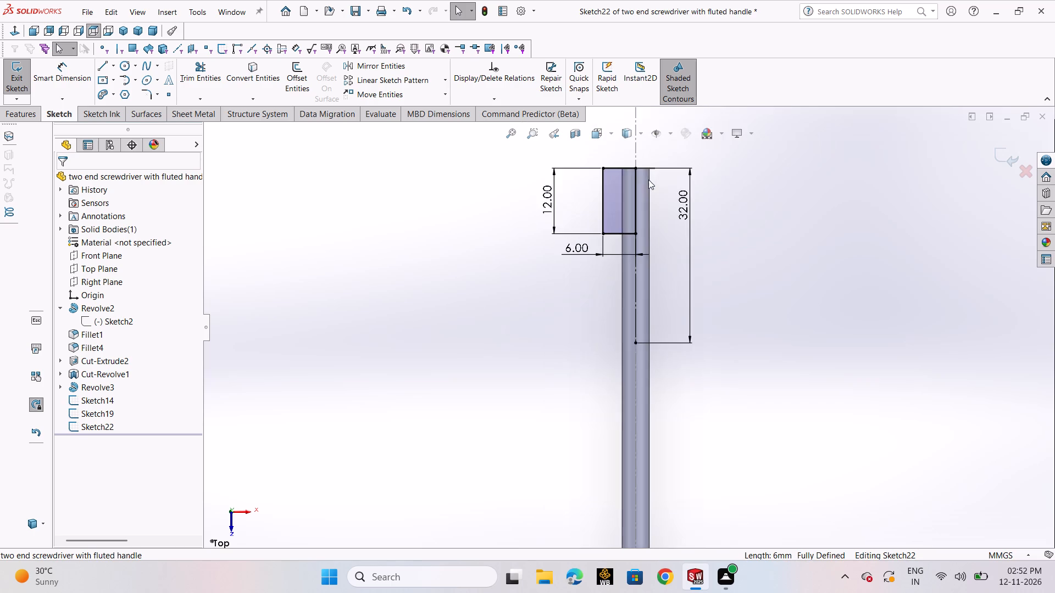
{"action": "scroll", "coordinate": [648, 180], "scroll_direction": "up", "scroll_amount": 1}
{"action": "scroll", "coordinate": [636, 192], "scroll_direction": "down", "scroll_amount": 3}
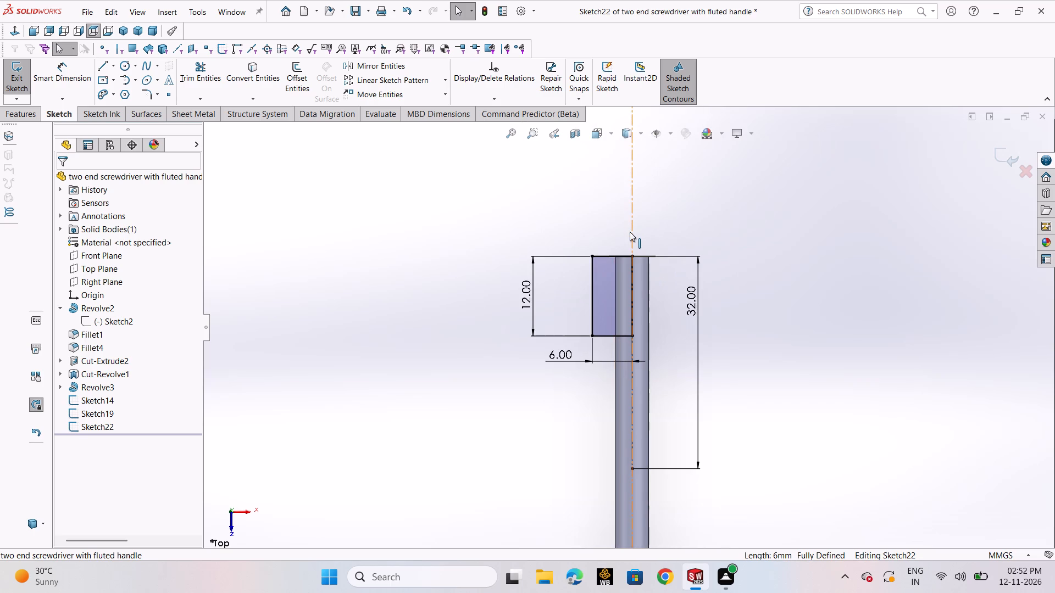
{"action": "left_click", "coordinate": [630, 232]}
{"action": "key", "text": "Delete"}
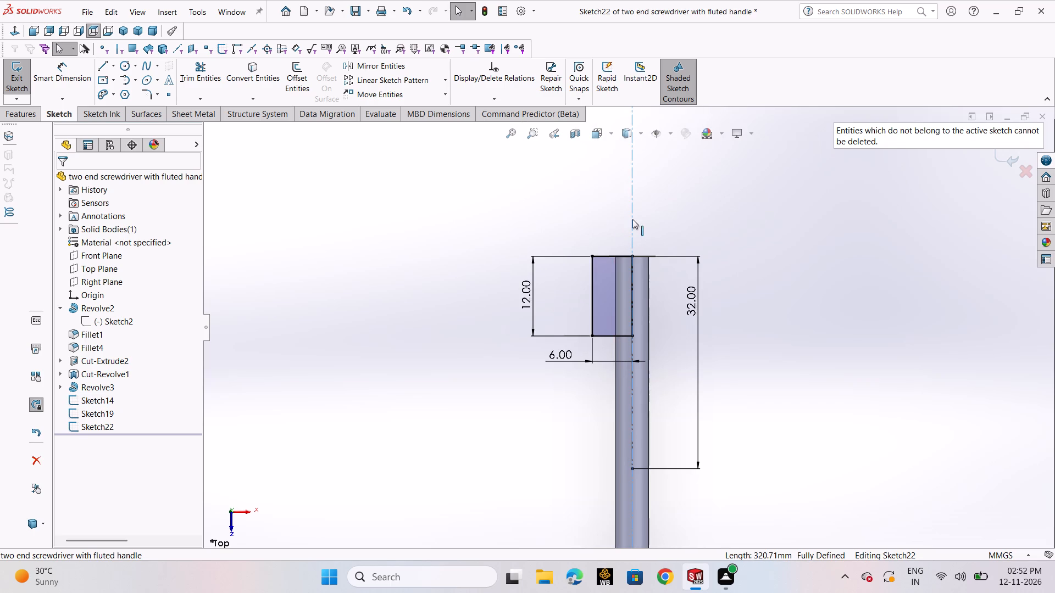
{"action": "right_click", "coordinate": [633, 212]}
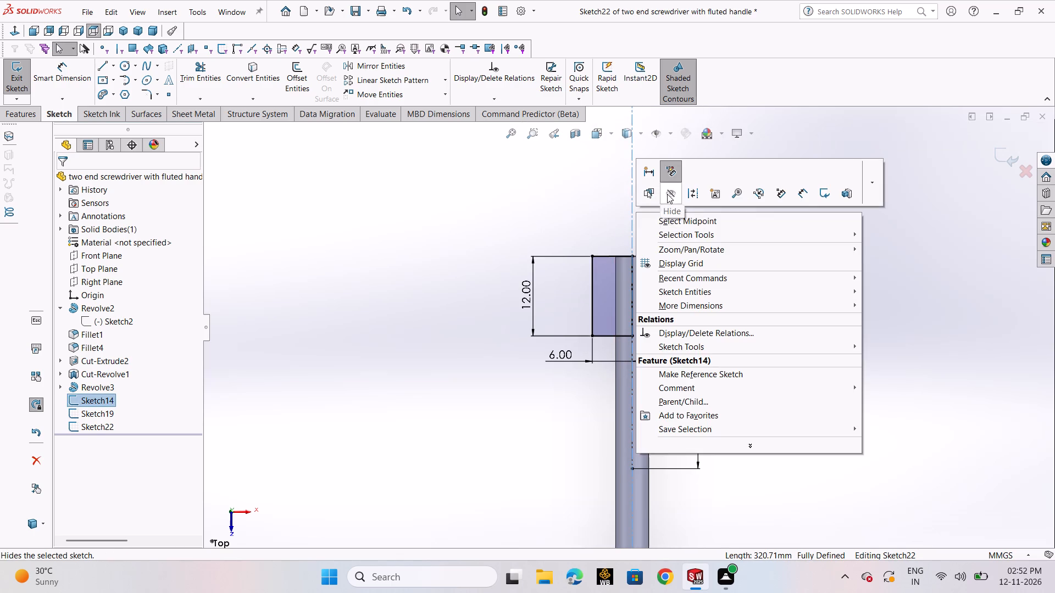
{"action": "left_click", "coordinate": [667, 194]}
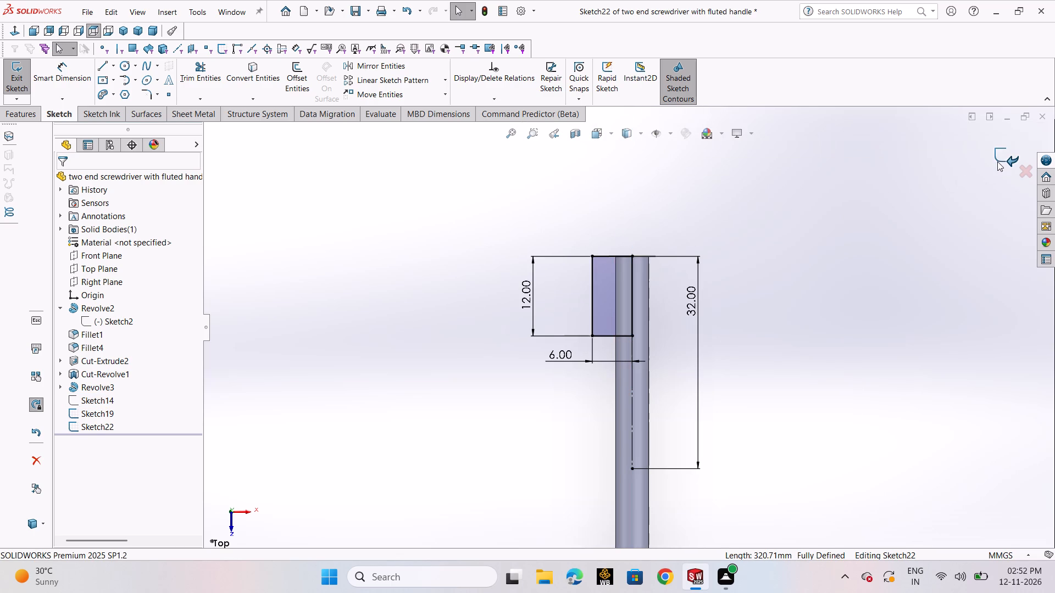
{"action": "left_click", "coordinate": [997, 161]}
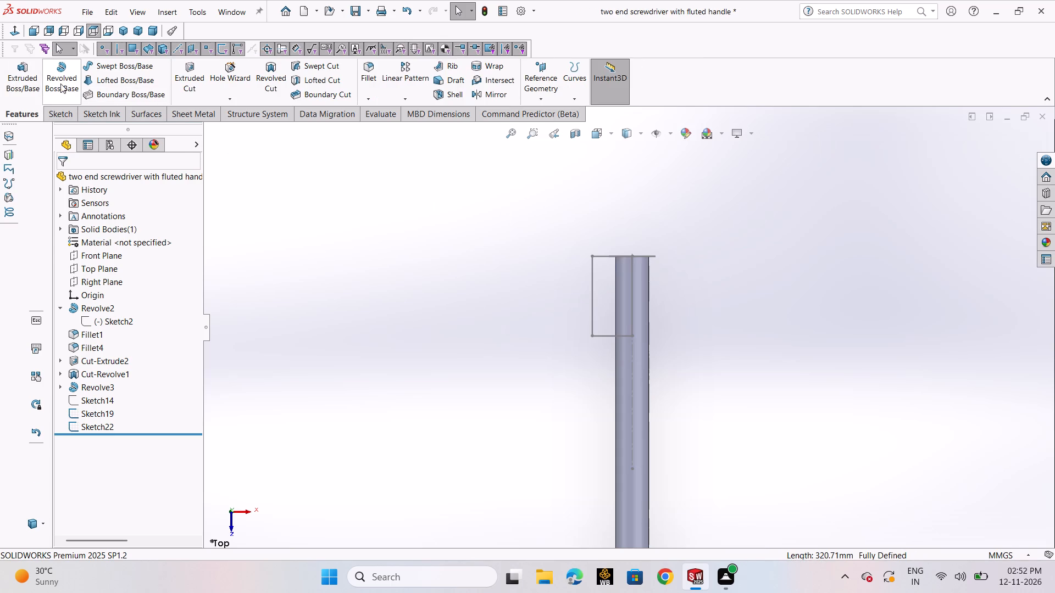
Revolve the Sketch22 profile 360° about its 12 mm line on the shaft axis, merged with the shaft.
{"action": "left_click", "coordinate": [63, 83]}
{"action": "left_click", "coordinate": [630, 298]}
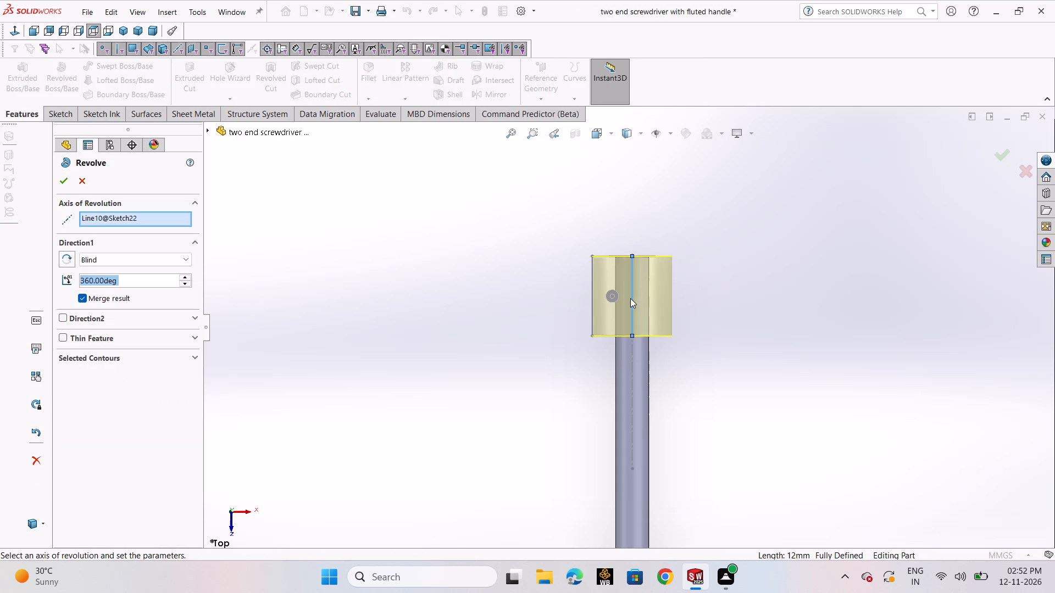
{"action": "left_click", "coordinate": [66, 186]}
{"action": "left_click", "coordinate": [900, 293]}
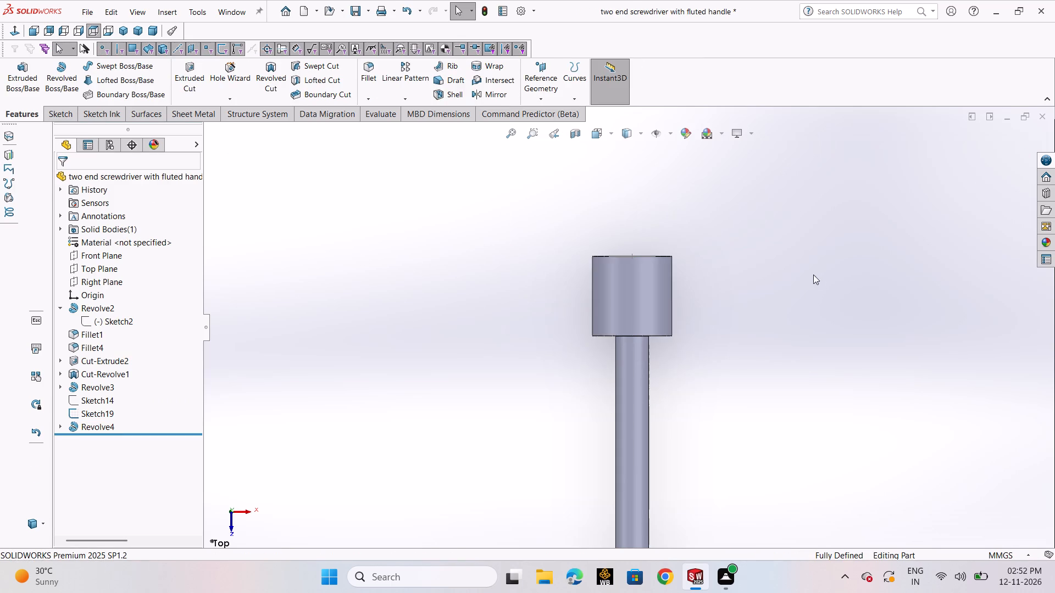
On the Top Plane, sketch a closed rectangle about 2 mm wide from the shaft axis, spanning the cylindrical head's full height.
{"action": "middle_click_drag", "start_coordinate": [810, 282], "coordinate": [796, 329]}
{"action": "left_click", "coordinate": [795, 286]}
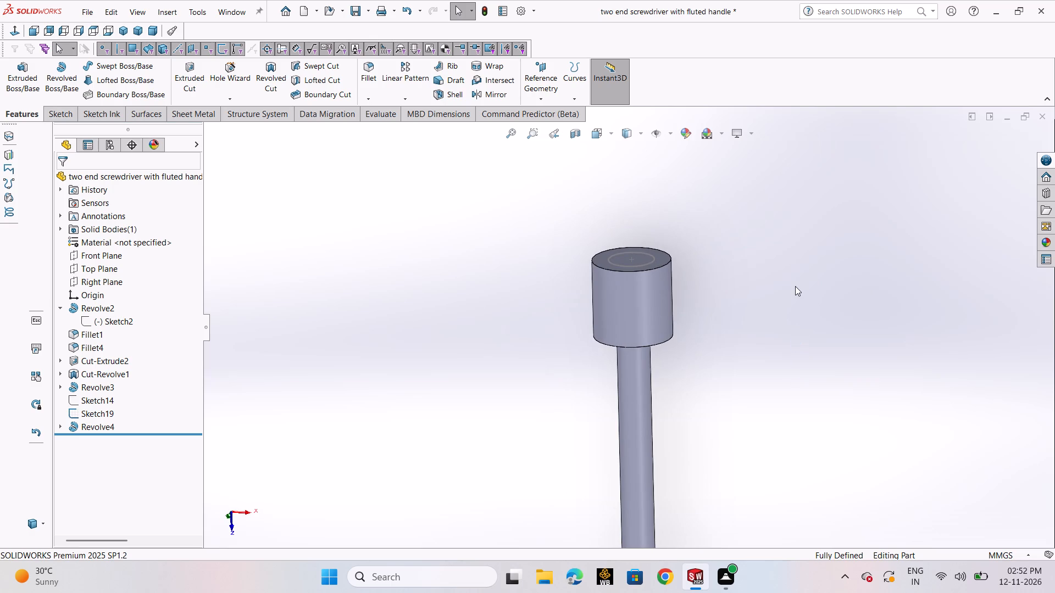
{"action": "left_click", "coordinate": [101, 271]}
{"action": "left_click", "coordinate": [109, 257]}
{"action": "scroll", "coordinate": [607, 164], "scroll_direction": "up", "scroll_amount": 3}
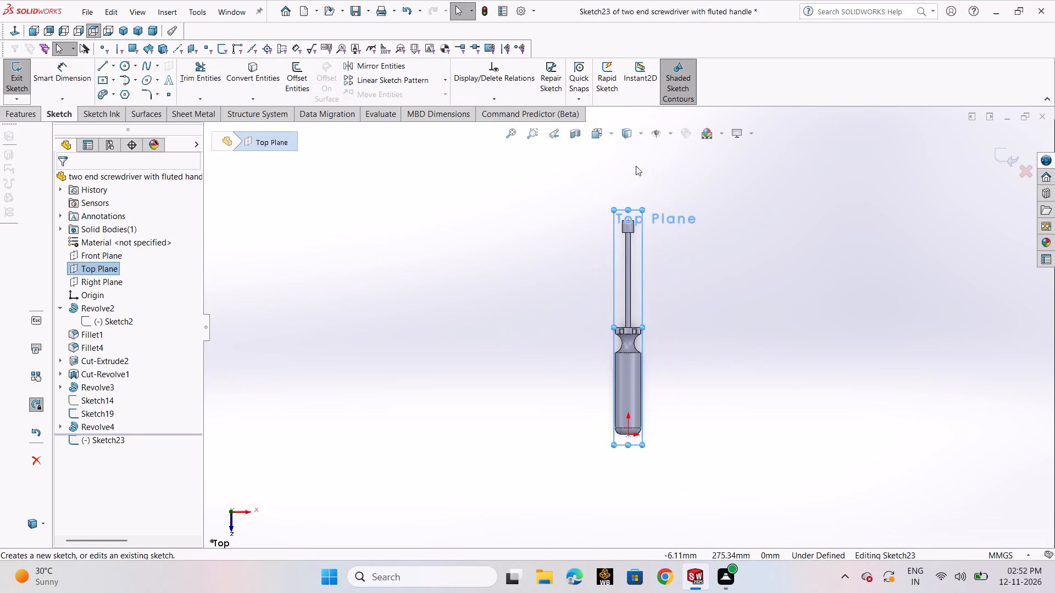
{"action": "scroll", "coordinate": [640, 216], "scroll_direction": "down", "scroll_amount": 4}
{"action": "scroll", "coordinate": [601, 254], "scroll_direction": "down", "scroll_amount": 8}
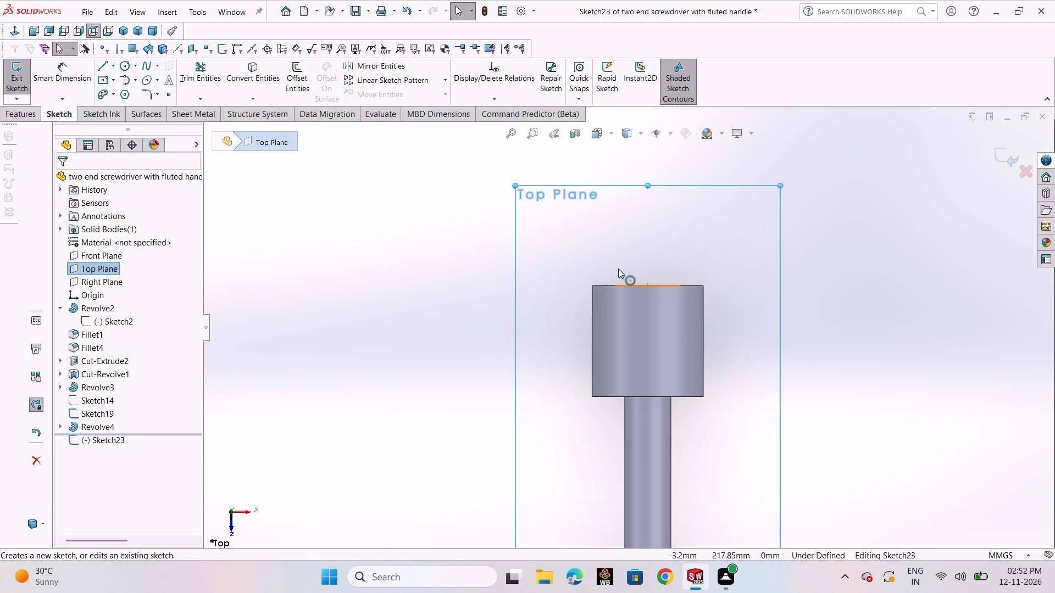
{"action": "scroll", "coordinate": [632, 306], "scroll_direction": "down", "scroll_amount": 6}
{"action": "scroll", "coordinate": [635, 312], "scroll_direction": "up", "scroll_amount": 3}
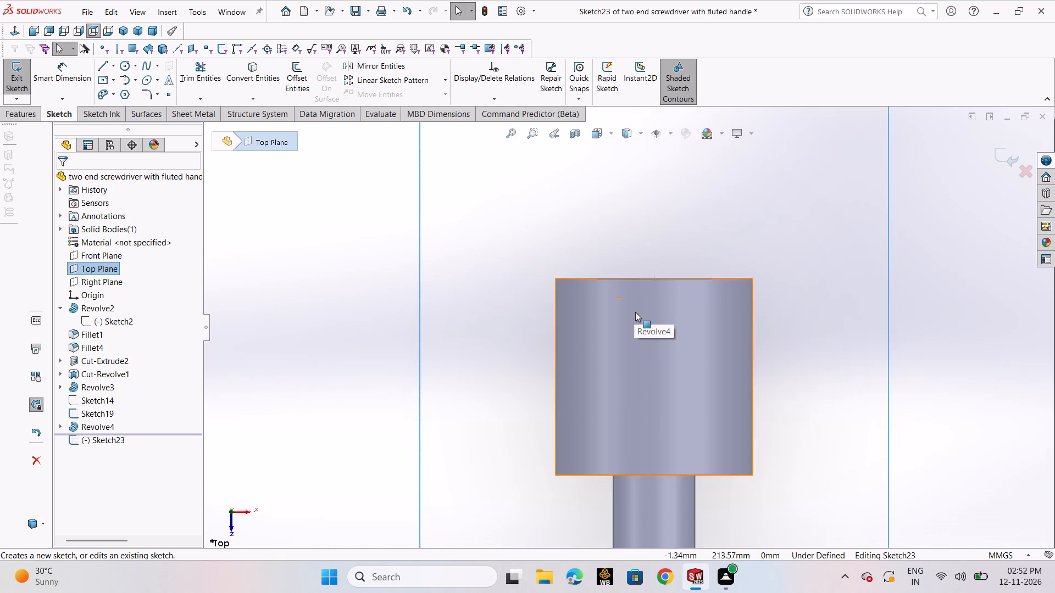
{"action": "scroll", "coordinate": [635, 312], "scroll_direction": "up", "scroll_amount": 3}
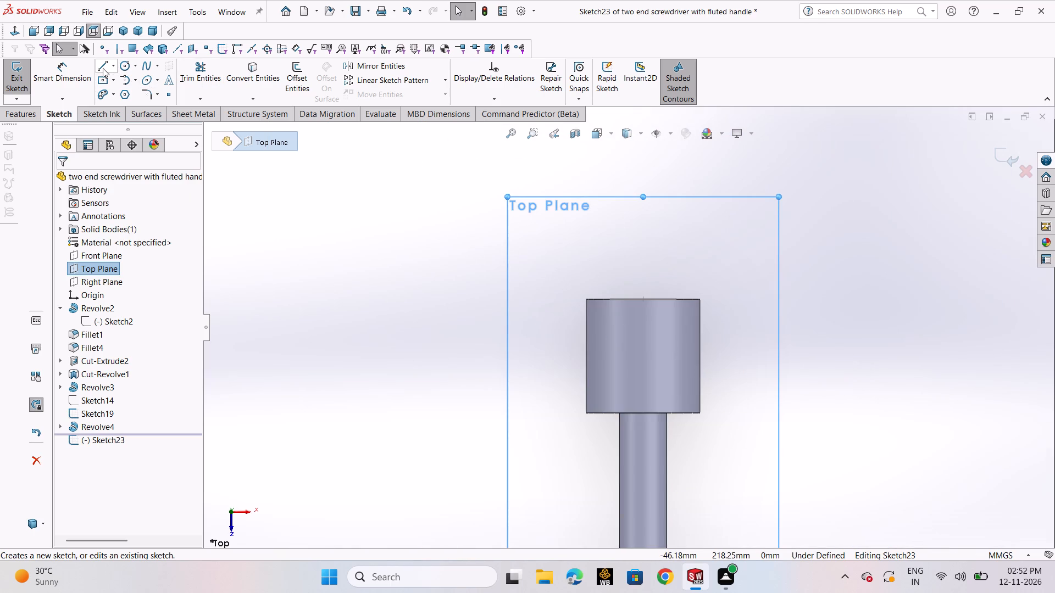
{"action": "left_click", "coordinate": [113, 69]}
{"action": "left_click", "coordinate": [116, 81]}
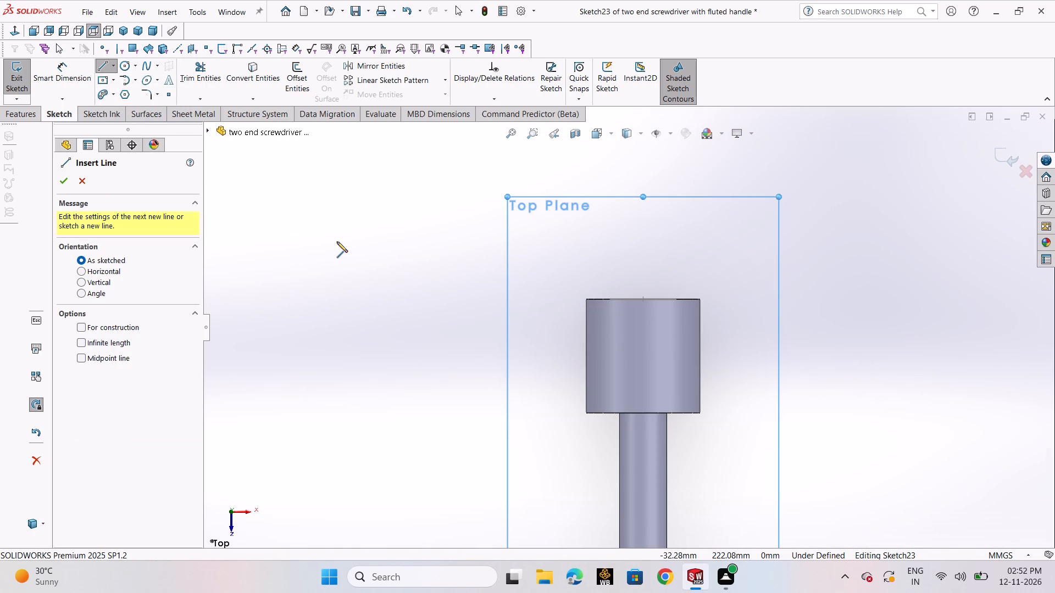
{"action": "left_click", "coordinate": [643, 298]}
{"action": "left_click", "coordinate": [624, 298]}
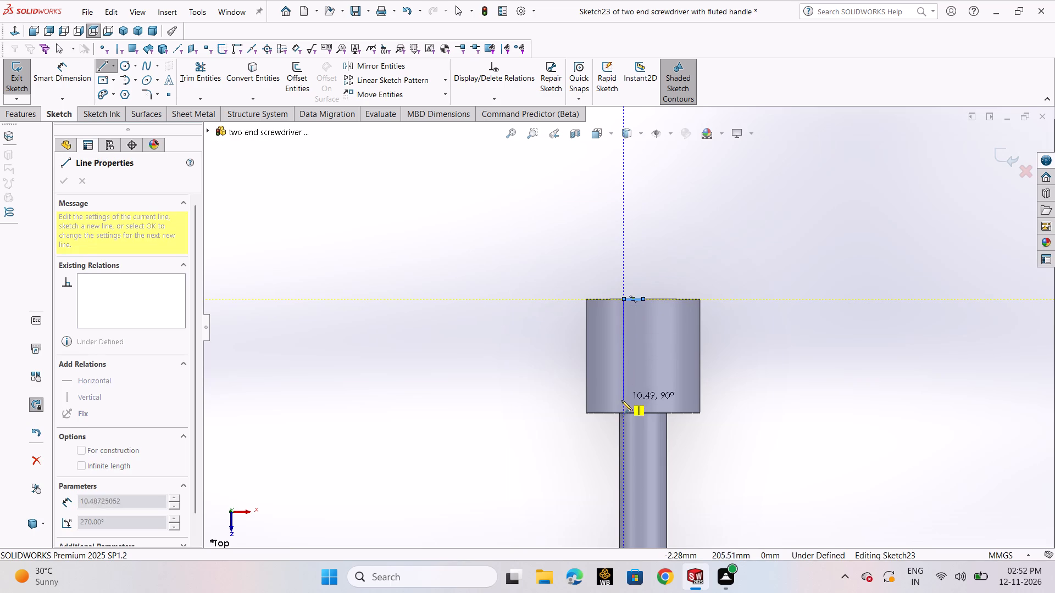
{"action": "left_click", "coordinate": [621, 412]}
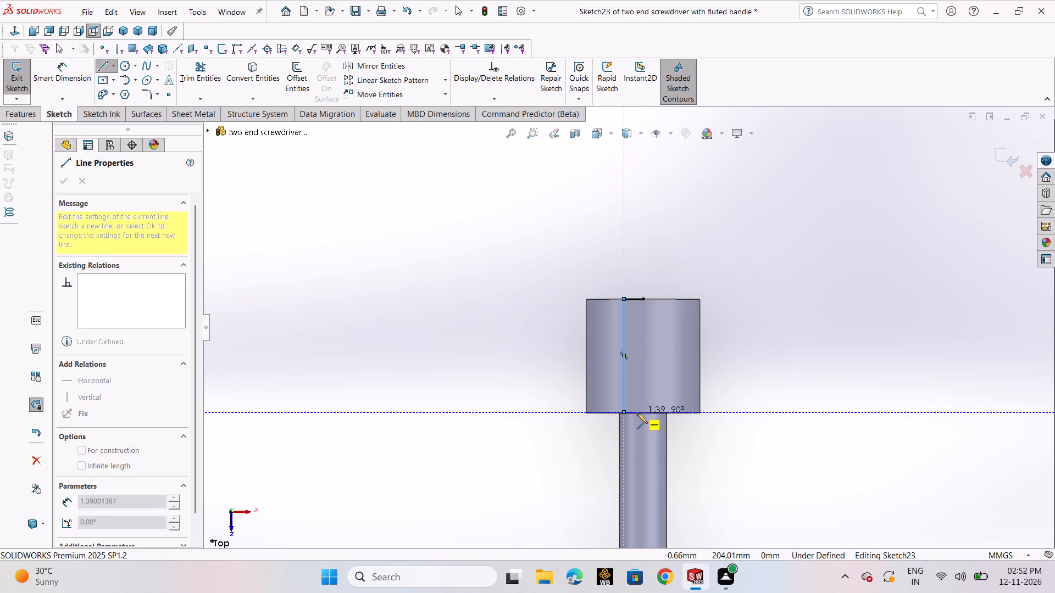
{"action": "left_click", "coordinate": [643, 411]}
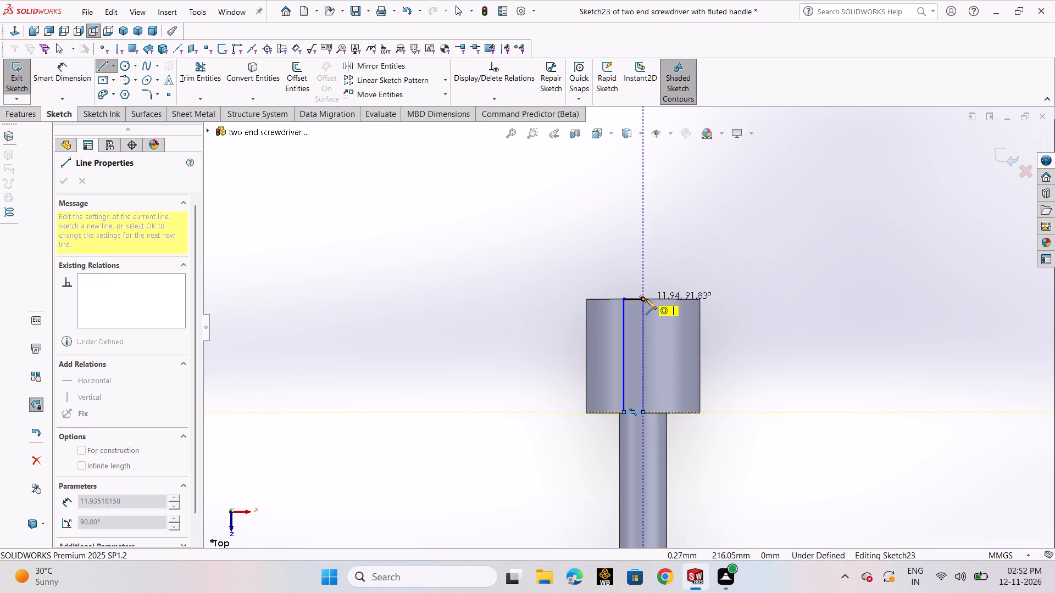
{"action": "left_click", "coordinate": [645, 299]}
{"action": "right_click", "coordinate": [645, 299]}
{"action": "left_click", "coordinate": [691, 312]}
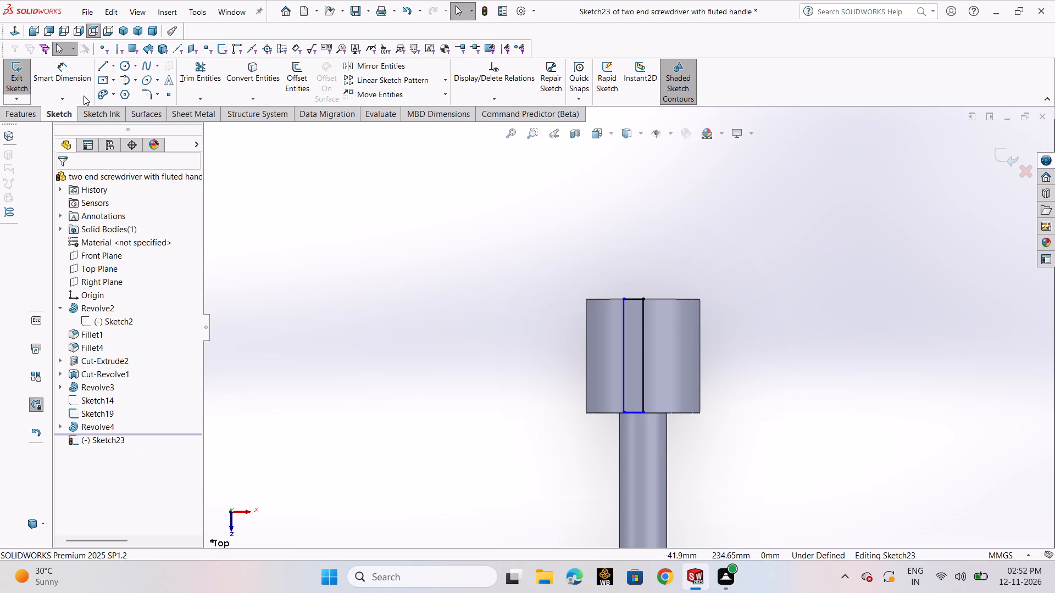
Dimension the narrow rectangle's line at the head's tip end and set its width to 1 mm.
{"action": "left_click", "coordinate": [77, 79]}
{"action": "left_click", "coordinate": [637, 298]}
{"action": "left_click", "coordinate": [637, 259]}
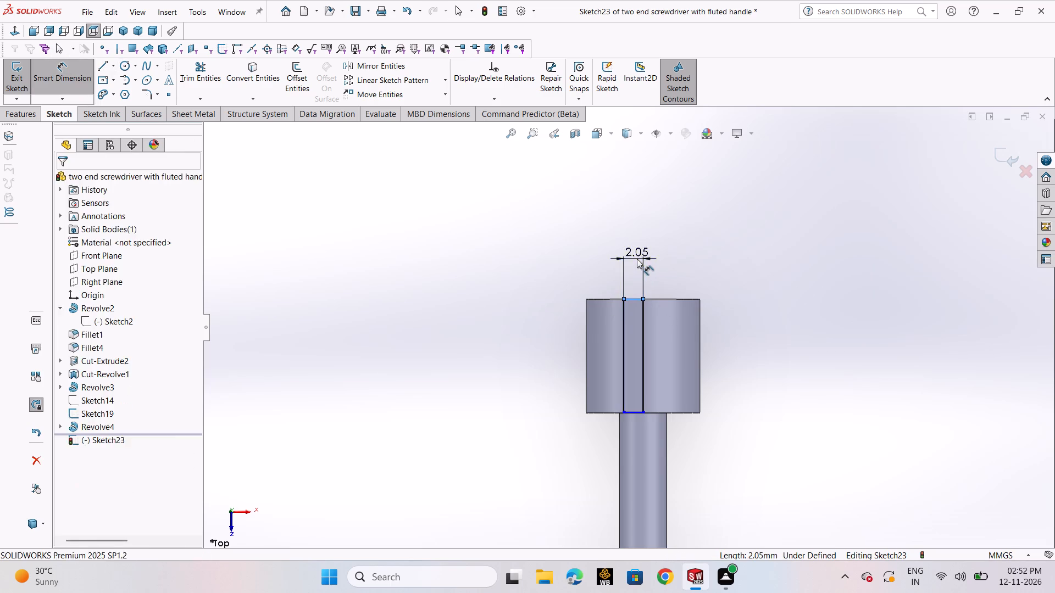
{"action": "key", "text": "1"}
{"action": "key", "text": "Return"}
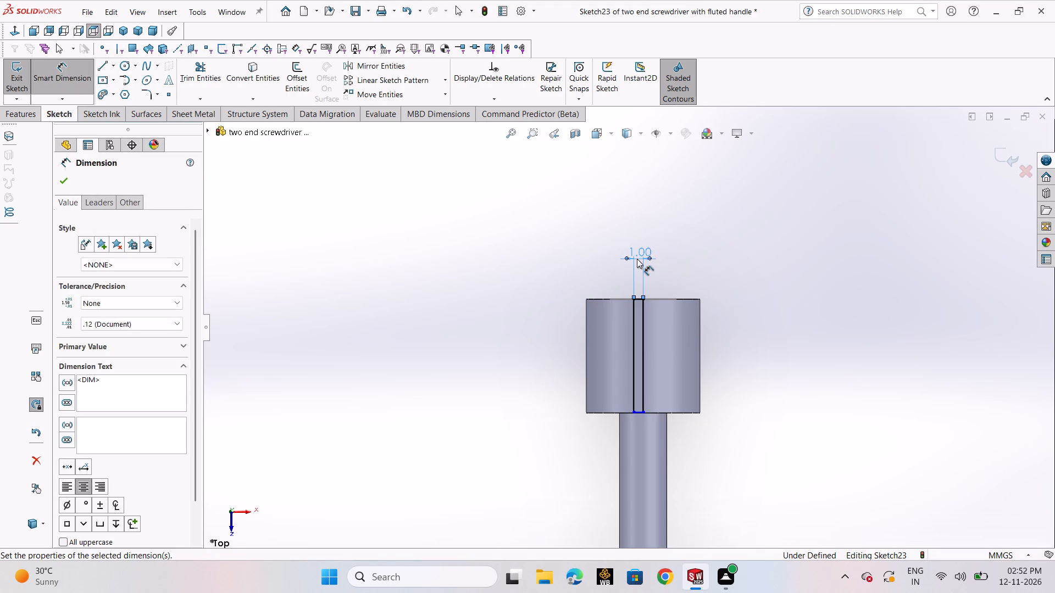
Dimension the narrow rectangle's height between its two short ends and set it to 12 mm.
{"action": "left_click", "coordinate": [640, 412]}
{"action": "left_click", "coordinate": [638, 298]}
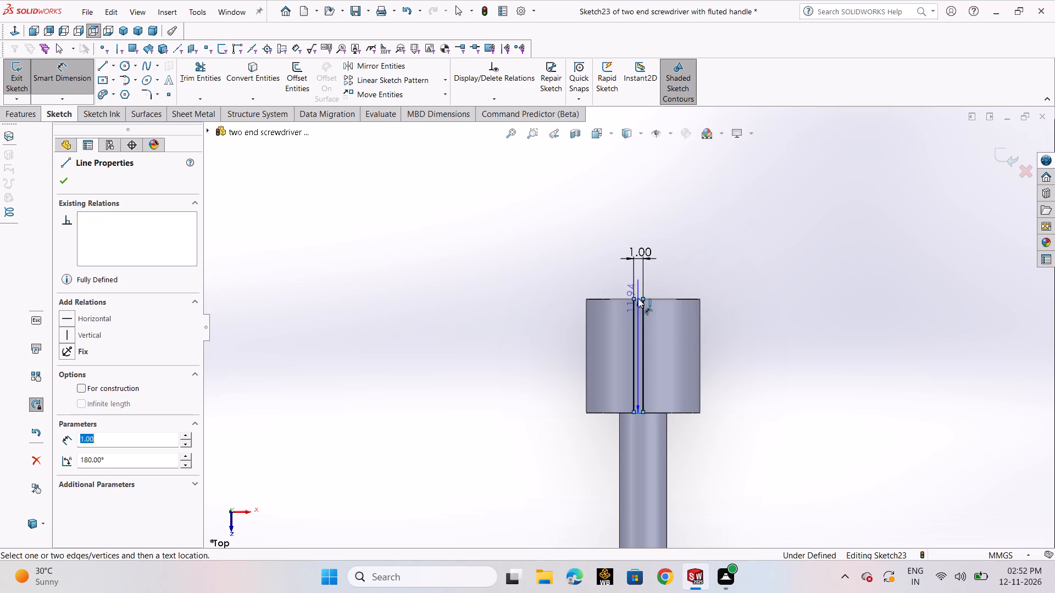
{"action": "left_click", "coordinate": [746, 343]}
{"action": "type", "text": "12"}
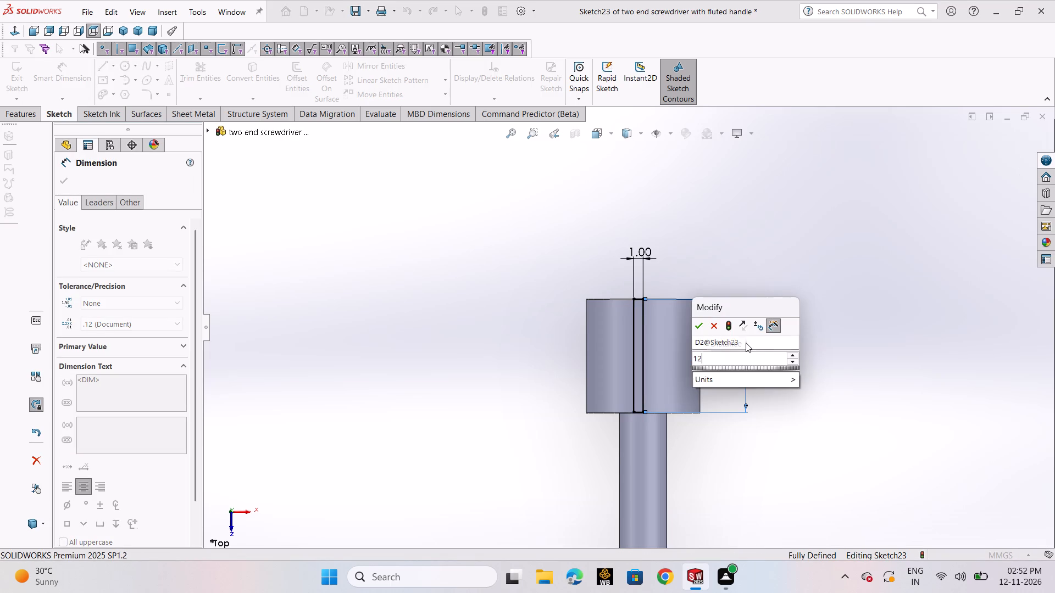
{"action": "key", "text": "Return"}
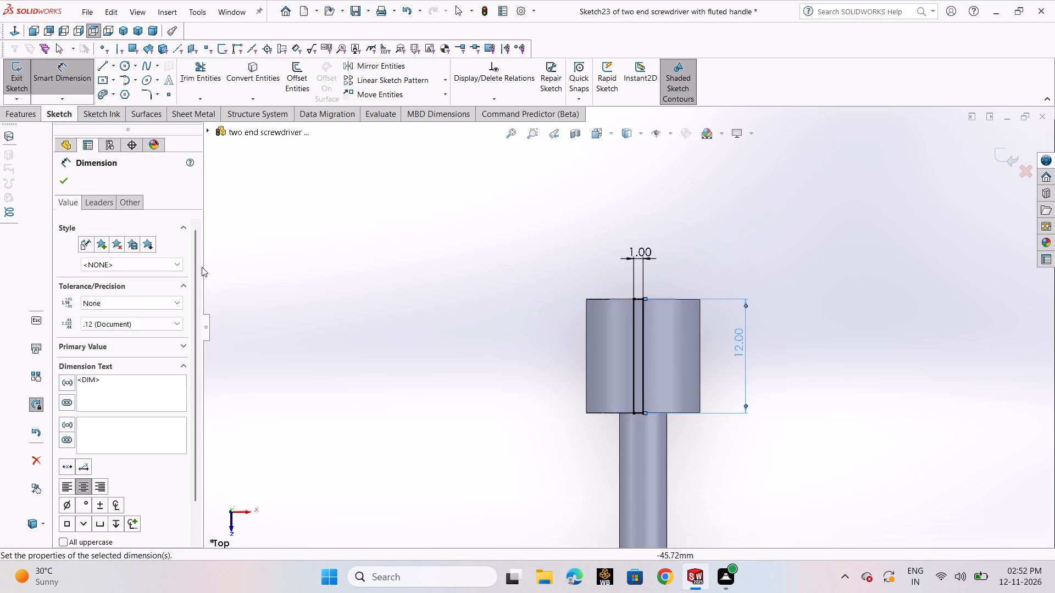
{"action": "left_click", "coordinate": [60, 182]}
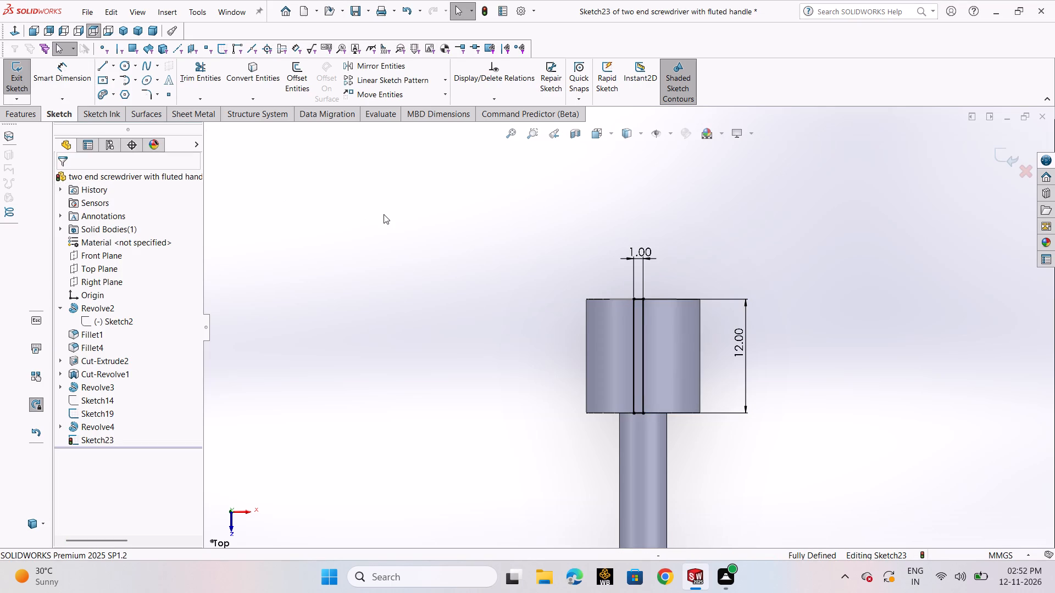
Sketch a diagonal from the rectangle's off-axis tip corner to the head's outer shaft-end corner, and a 5 mm line back to the rectangle.
{"action": "left_click", "coordinate": [105, 67]}
{"action": "left_click", "coordinate": [119, 75]}
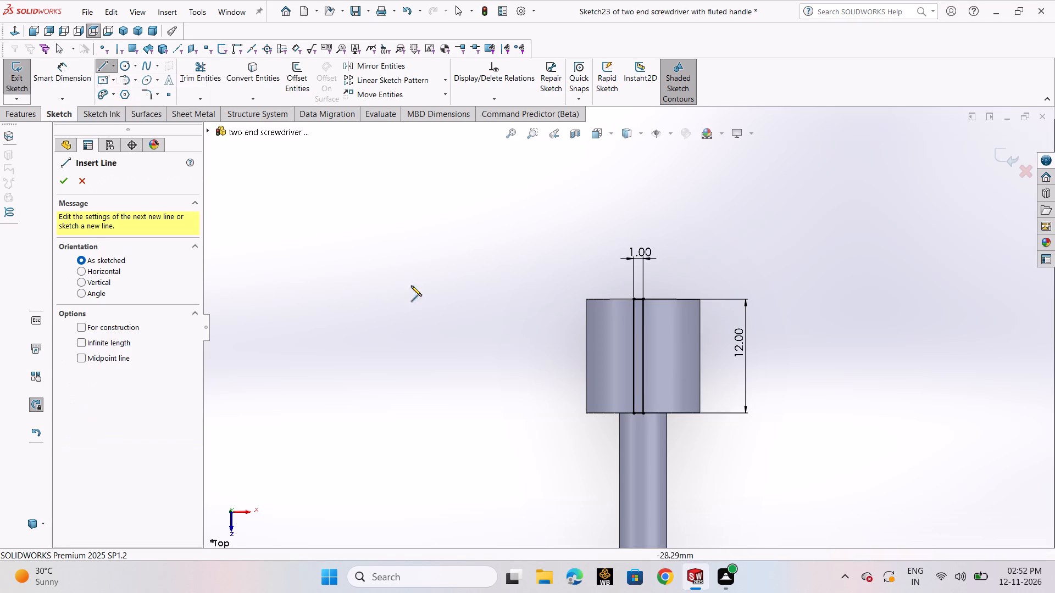
{"action": "left_click", "coordinate": [632, 299]}
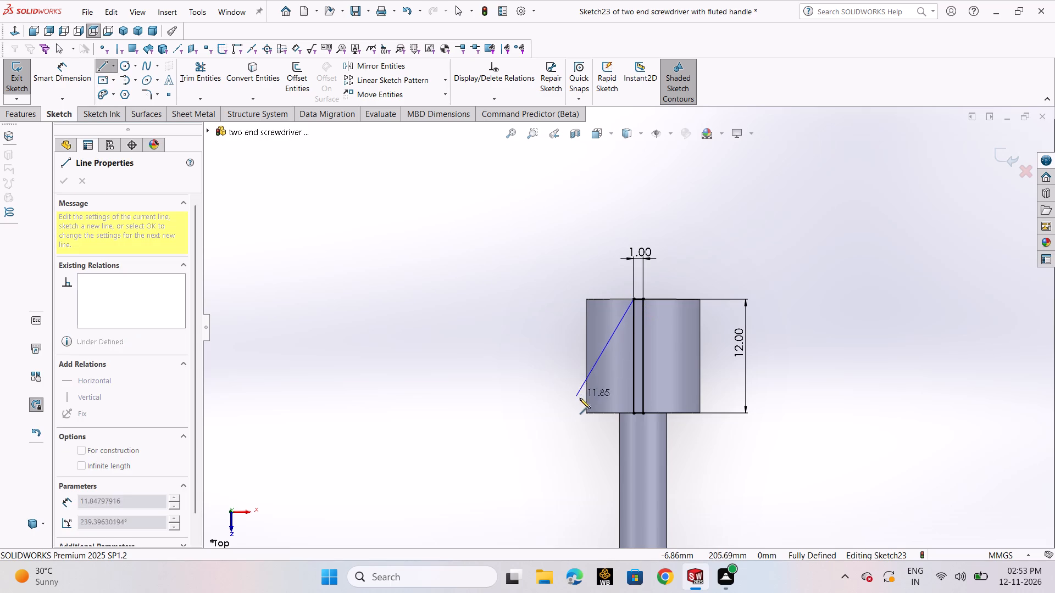
{"action": "left_click", "coordinate": [586, 415]}
{"action": "left_click", "coordinate": [634, 414]}
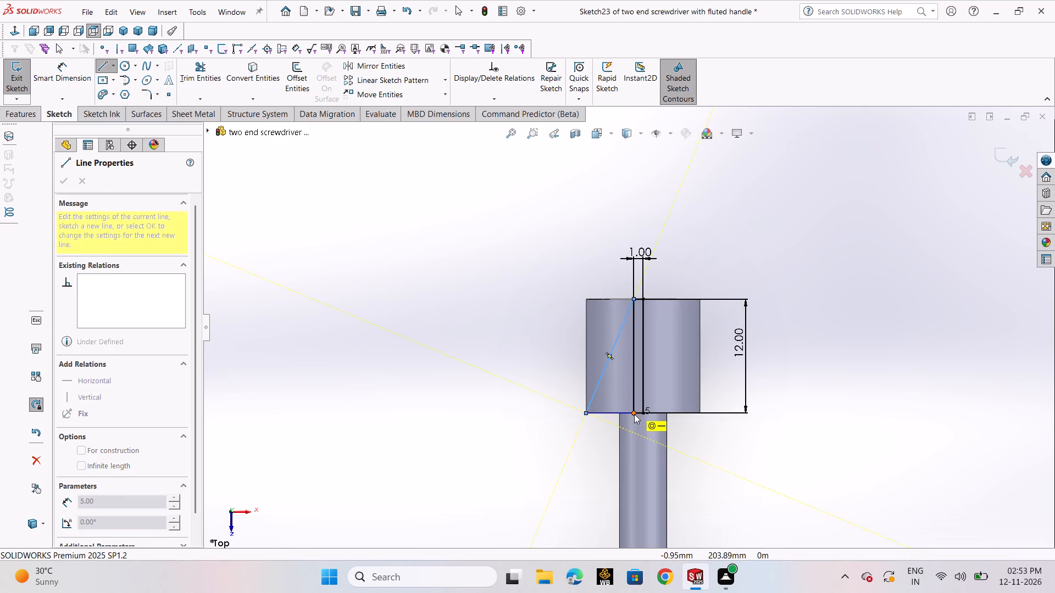
{"action": "left_click", "coordinate": [623, 287]}
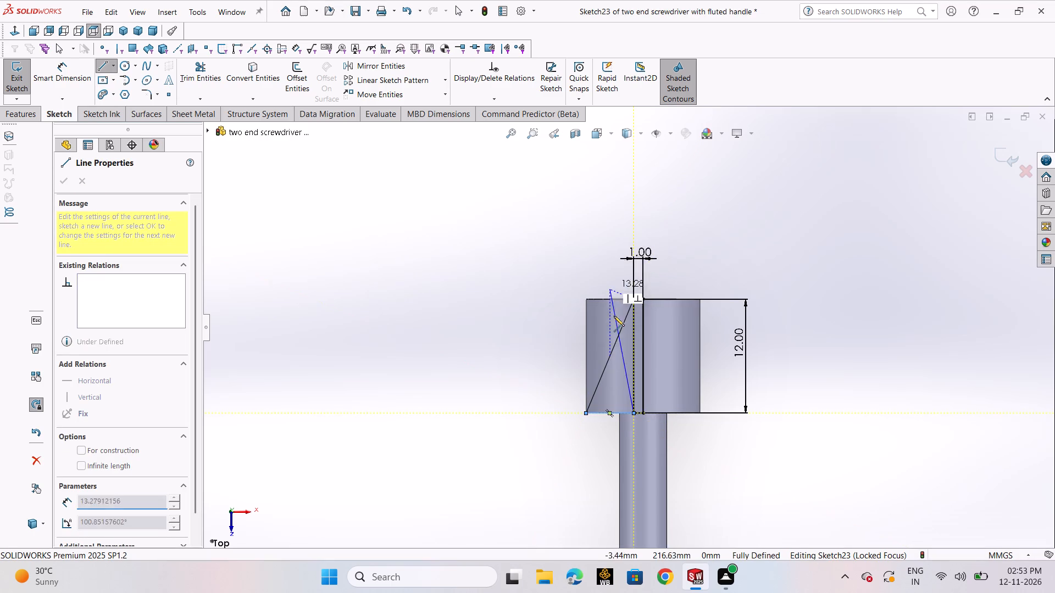
{"action": "right_click", "coordinate": [734, 480]}
{"action": "left_click", "coordinate": [760, 458]}
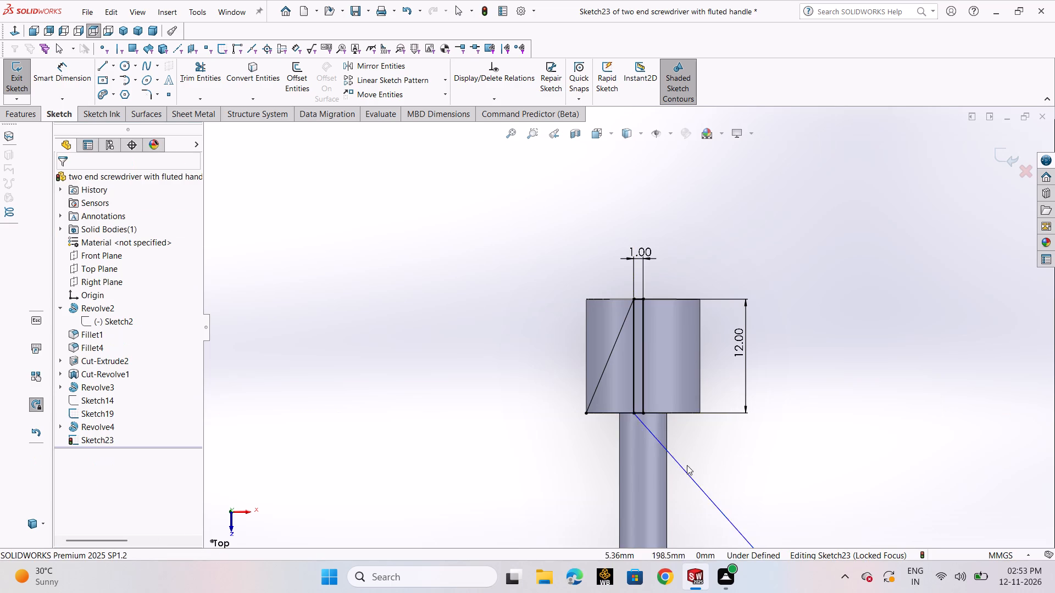
Delete the stray slanted line running from the rectangle's shaft-end corner across the shaft.
{"action": "scroll", "coordinate": [663, 441], "scroll_direction": "down", "scroll_amount": 4}
{"action": "scroll", "coordinate": [596, 334], "scroll_direction": "down", "scroll_amount": 3}
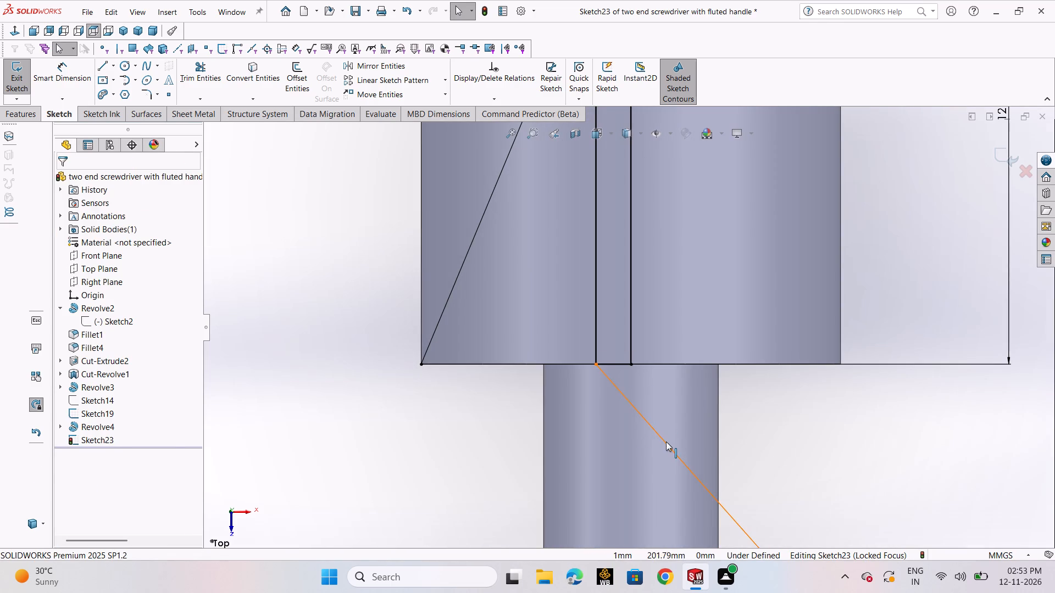
{"action": "left_click", "coordinate": [666, 441]}
{"action": "key", "text": "Delete"}
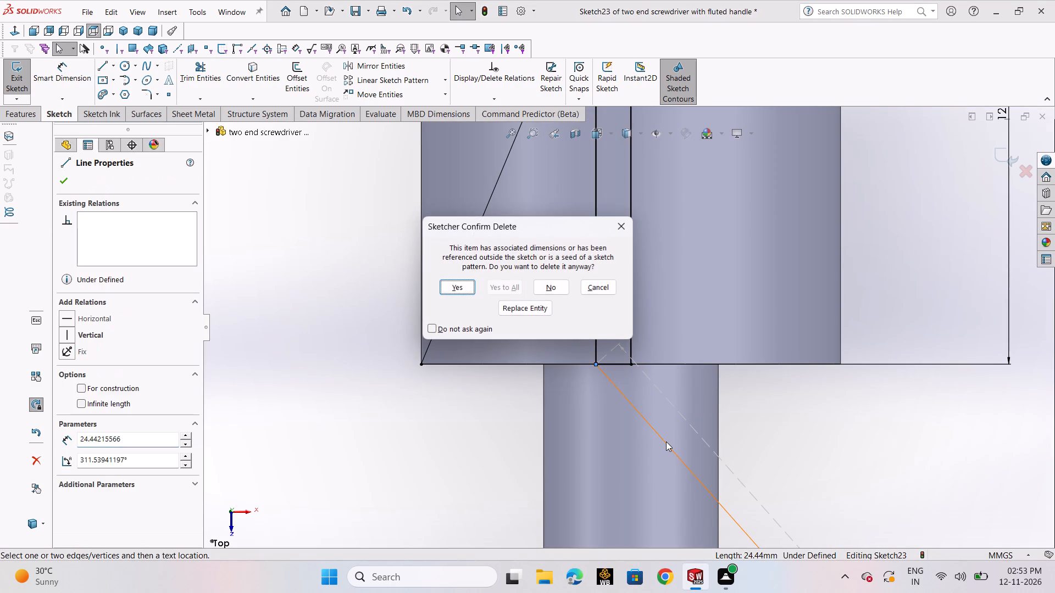
{"action": "left_click", "coordinate": [463, 289]}
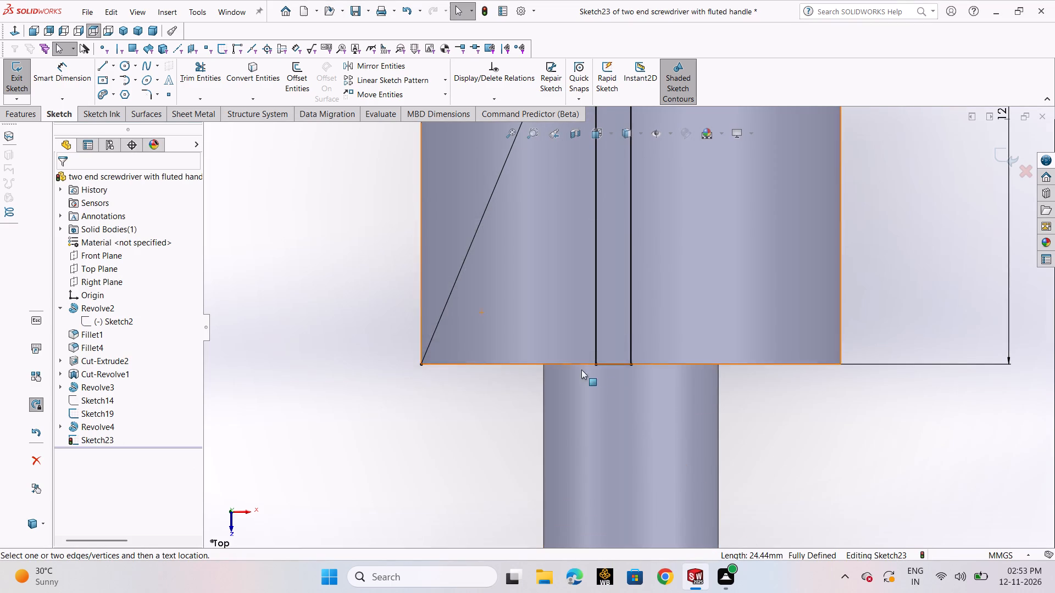
Convert the rectangle's 12 mm line on the shaft axis and its two short end lines to construction geometry.
{"action": "scroll", "coordinate": [596, 369], "scroll_direction": "up", "scroll_amount": 4}
{"action": "scroll", "coordinate": [667, 316], "scroll_direction": "up", "scroll_amount": 3}
{"action": "scroll", "coordinate": [629, 272], "scroll_direction": "down", "scroll_amount": 3}
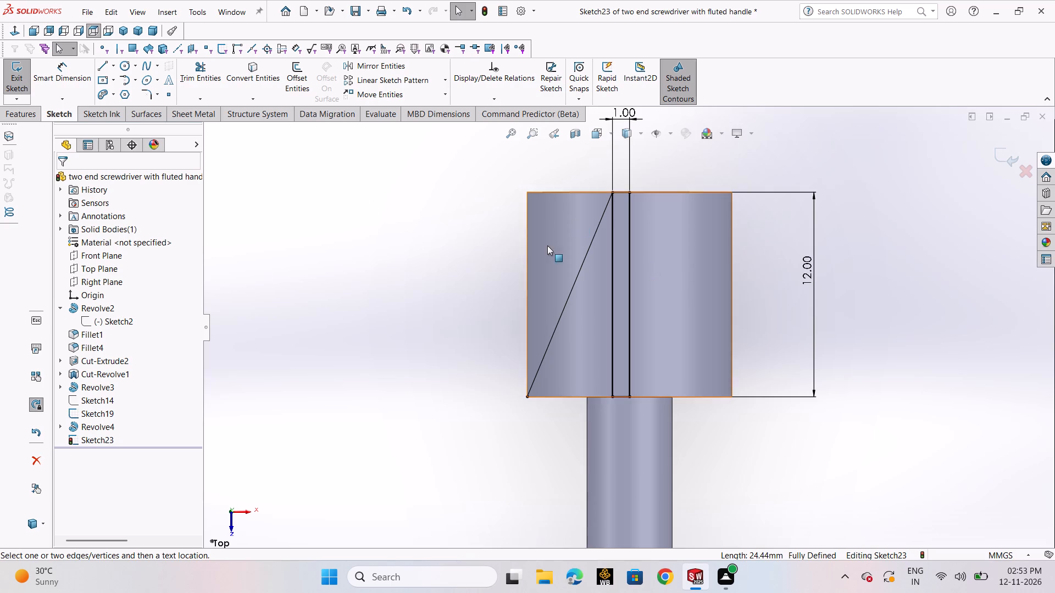
{"action": "left_click", "coordinate": [629, 212]}
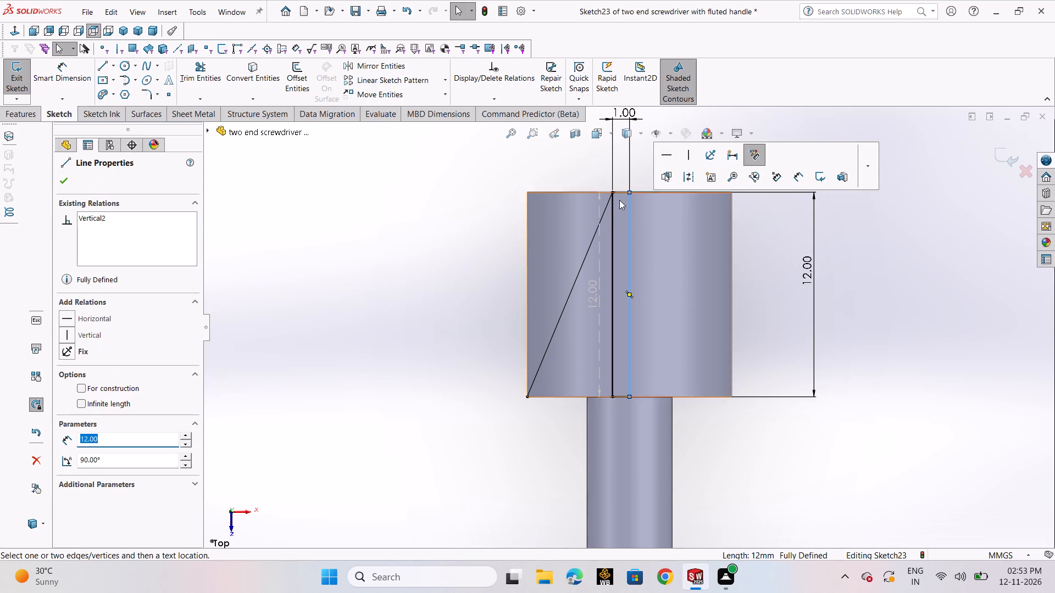
{"action": "left_click", "coordinate": [618, 192], "text": "ctrl"}
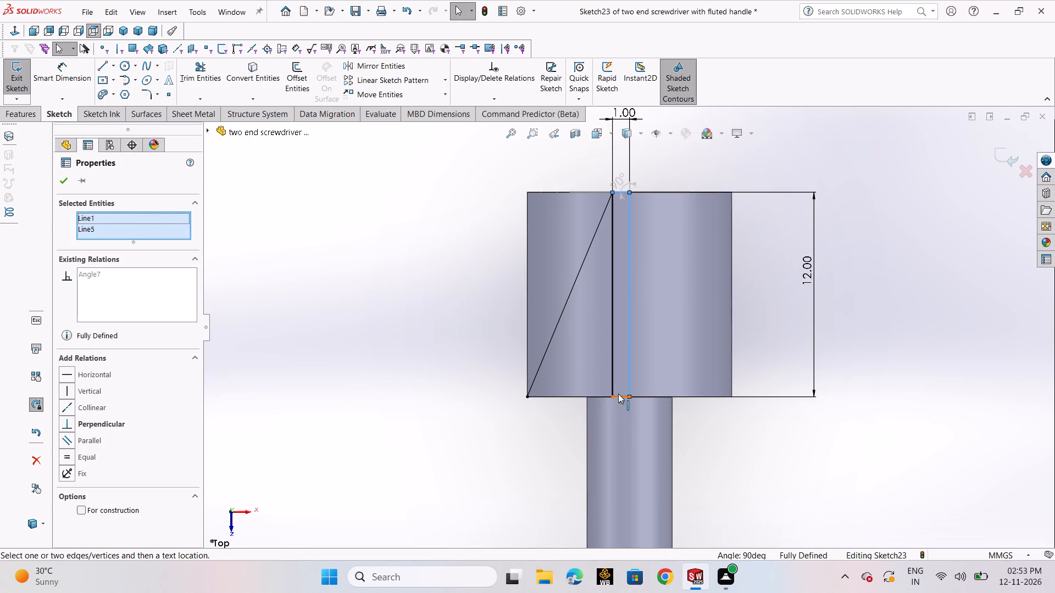
{"action": "left_click", "coordinate": [618, 395], "text": "ctrl"}
{"action": "left_click", "coordinate": [670, 360]}
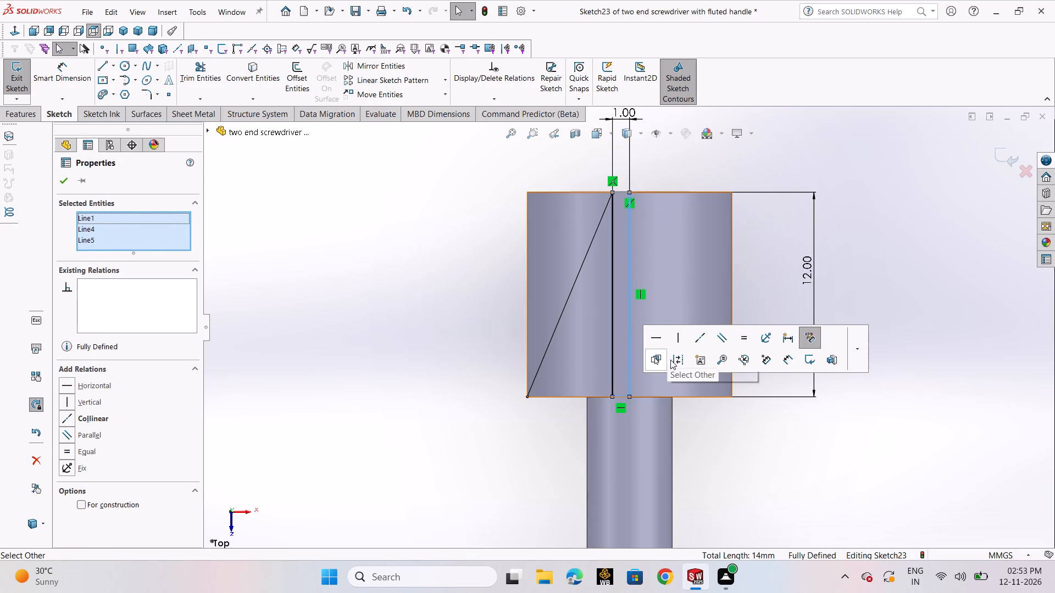
{"action": "left_click_drag", "start_coordinate": [898, 331], "coordinate": [898, 326]}
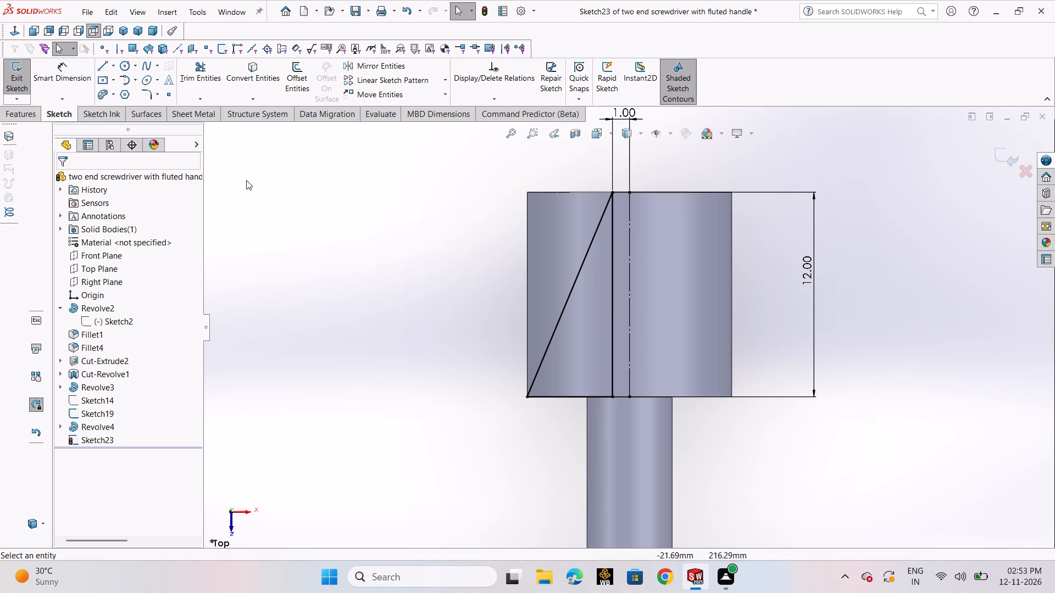
Close a triangle against the diagonal with a 5 mm line along the head's tip edge and a 12 mm line down its outer side.
{"action": "left_click", "coordinate": [109, 65]}
{"action": "left_click", "coordinate": [114, 82]}
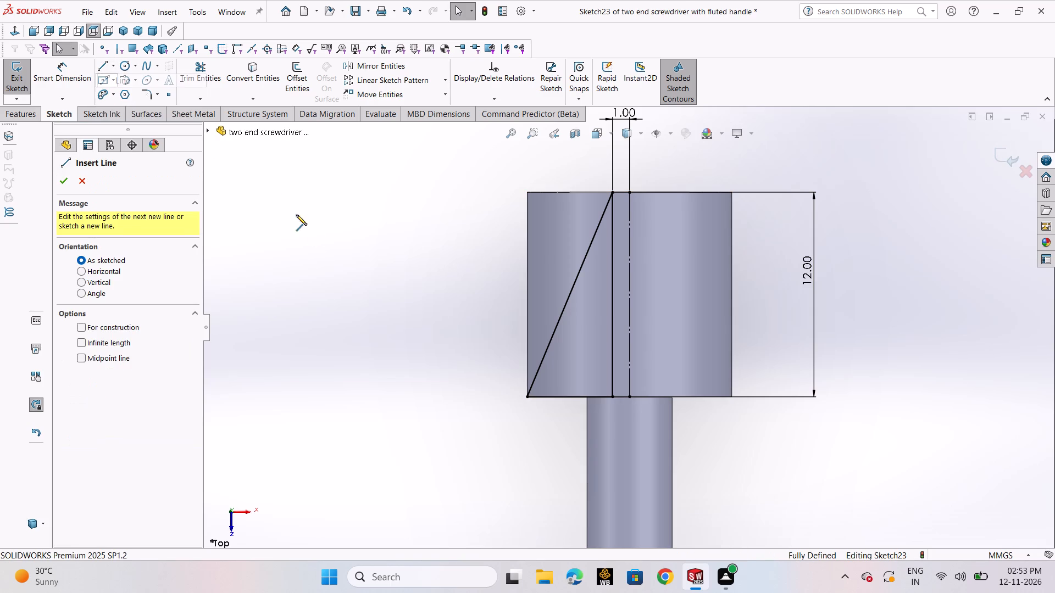
{"action": "left_click", "coordinate": [526, 192]}
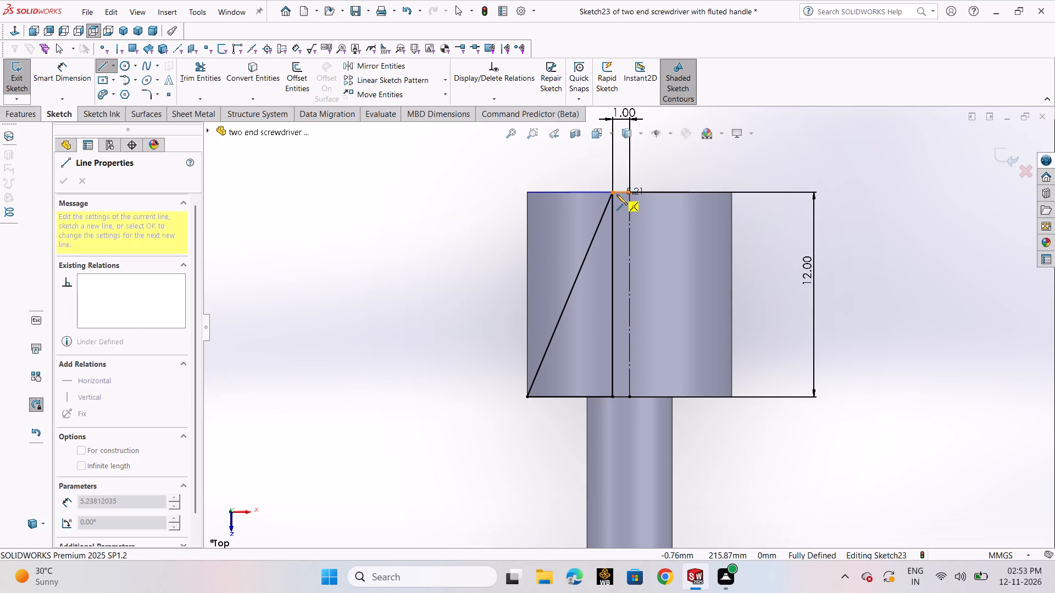
{"action": "left_click", "coordinate": [613, 194]}
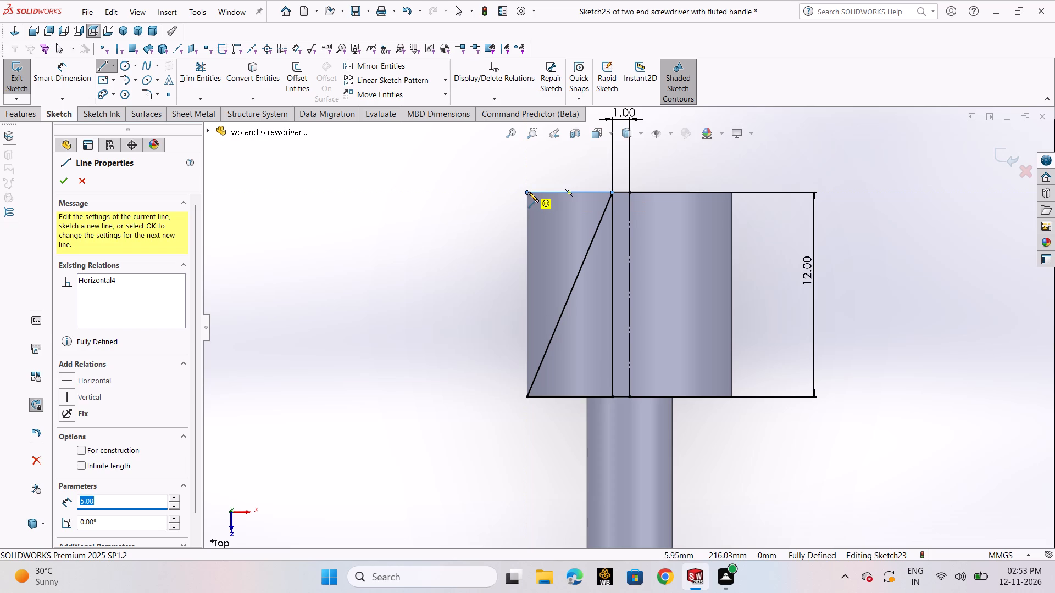
{"action": "left_click", "coordinate": [528, 192]}
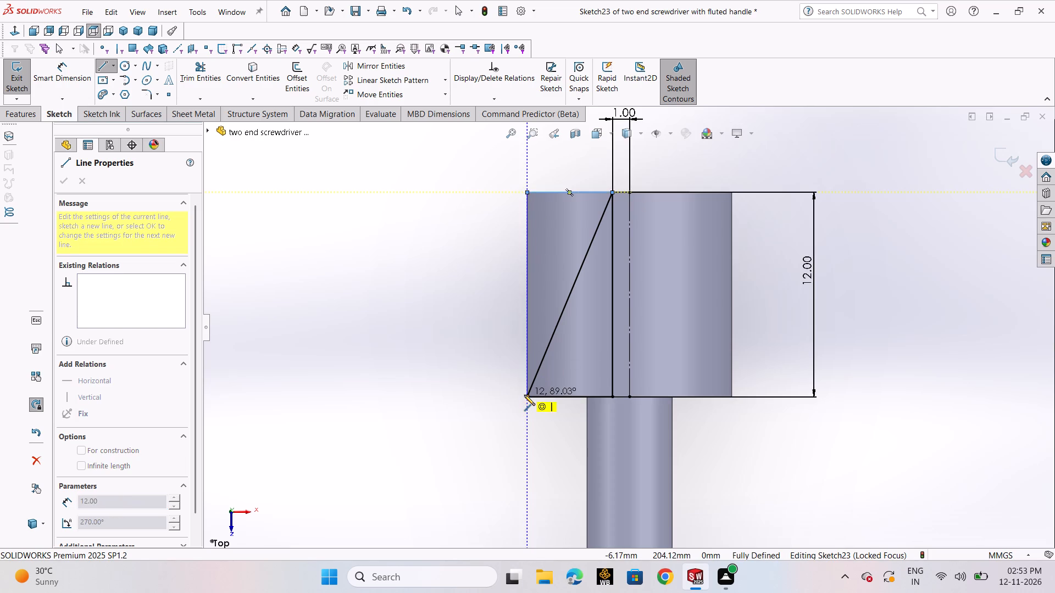
{"action": "left_click", "coordinate": [524, 395]}
{"action": "right_click", "coordinate": [524, 395]}
{"action": "left_click", "coordinate": [536, 402]}
{"action": "scroll", "coordinate": [527, 409], "scroll_direction": "down", "scroll_amount": 3}
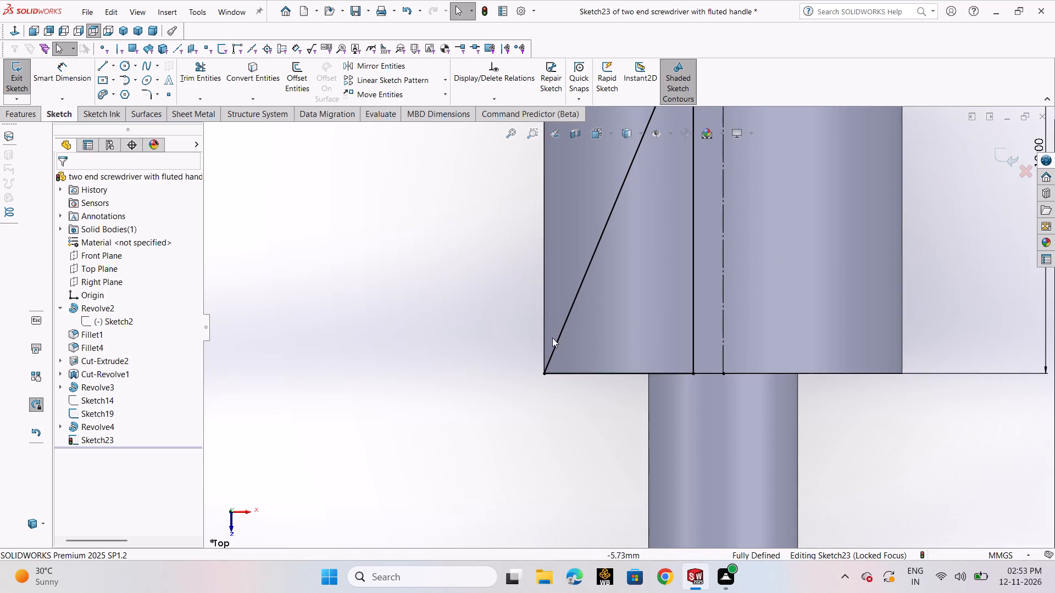
Delete the 5 mm shaft-end line, the off-axis 12 mm line and the short shaft-end construction line, and exit the sketch.
{"action": "left_click", "coordinate": [619, 373]}
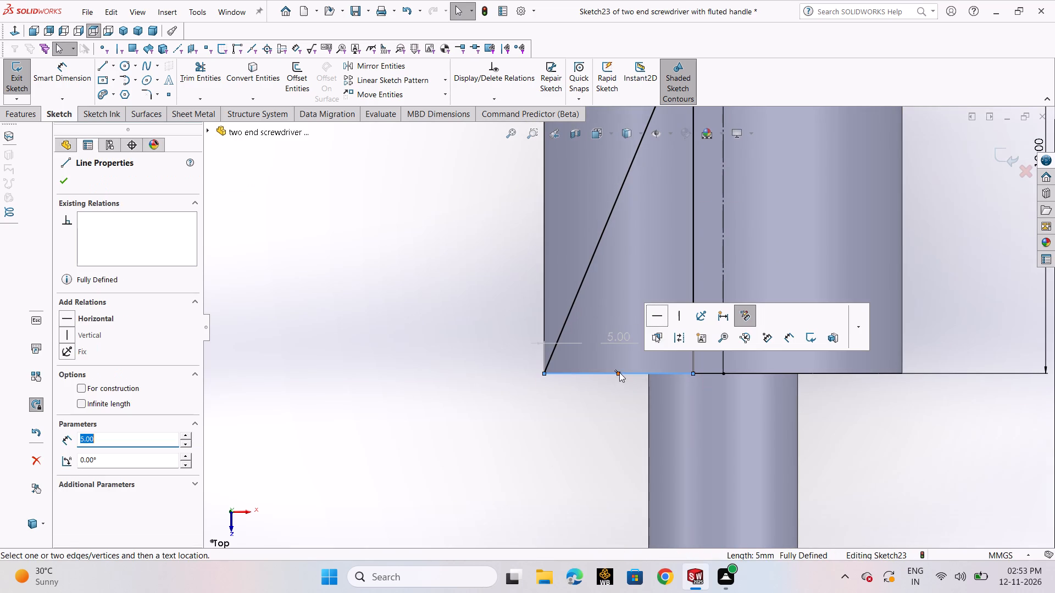
{"action": "key", "text": "Delete"}
{"action": "left_click", "coordinate": [695, 303]}
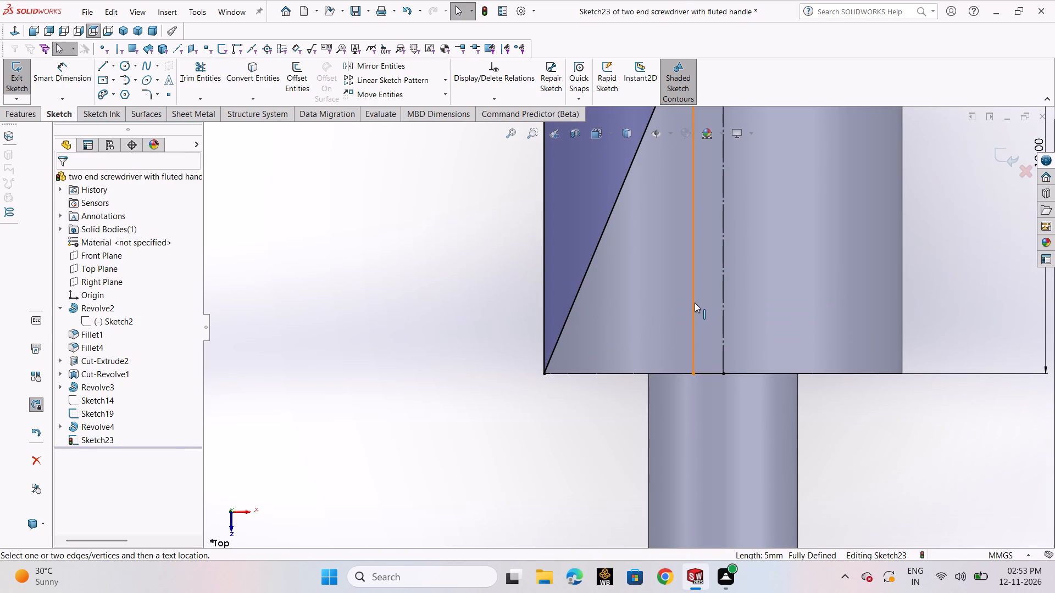
{"action": "key", "text": "Delete"}
{"action": "scroll", "coordinate": [695, 303], "scroll_direction": "up", "scroll_amount": 4}
{"action": "scroll", "coordinate": [686, 338], "scroll_direction": "down", "scroll_amount": 5}
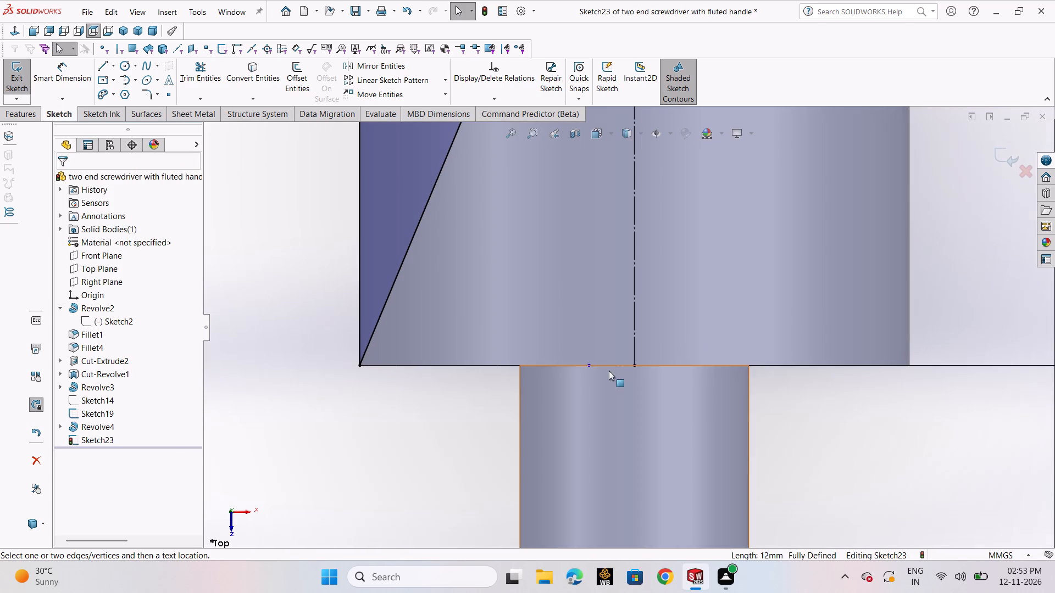
{"action": "left_click", "coordinate": [609, 364]}
{"action": "key", "text": "Delete"}
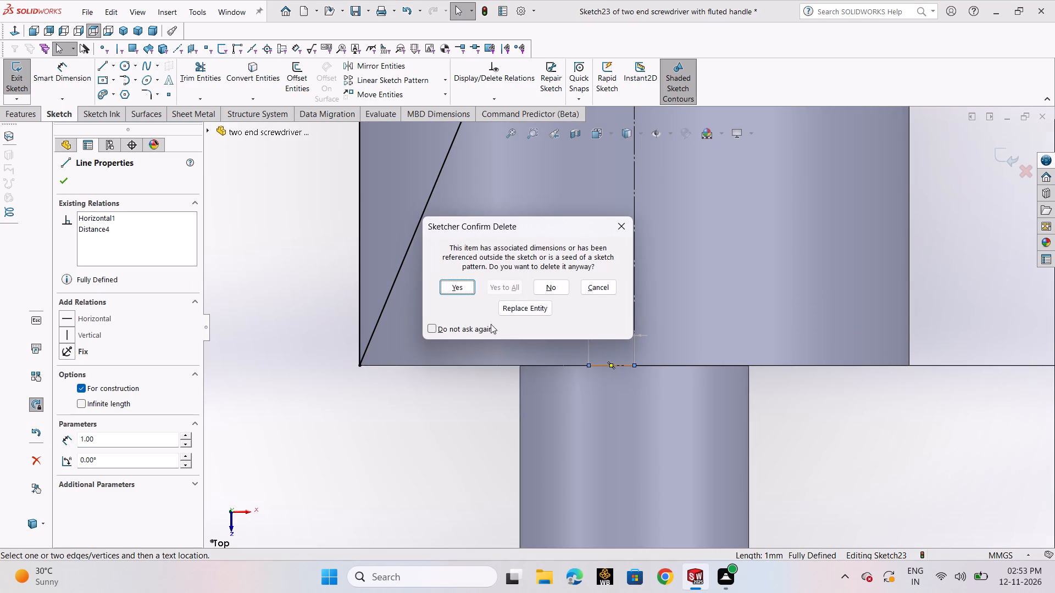
{"action": "left_click", "coordinate": [468, 286]}
{"action": "scroll", "coordinate": [537, 300], "scroll_direction": "up", "scroll_amount": 10}
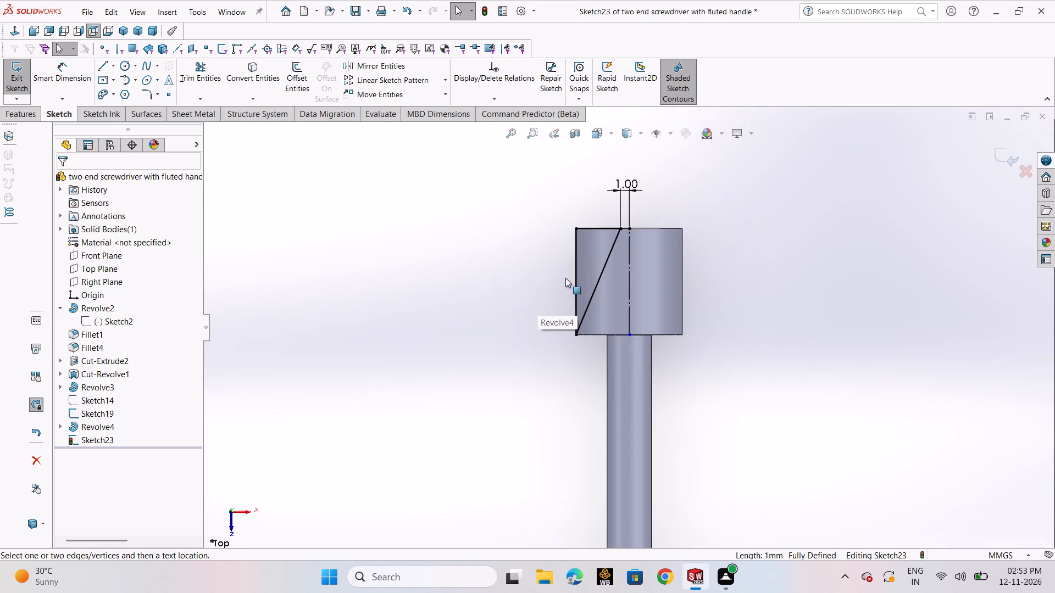
{"action": "scroll", "coordinate": [785, 228], "scroll_direction": "down", "scroll_amount": 2}
{"action": "left_click", "coordinate": [1001, 154]}
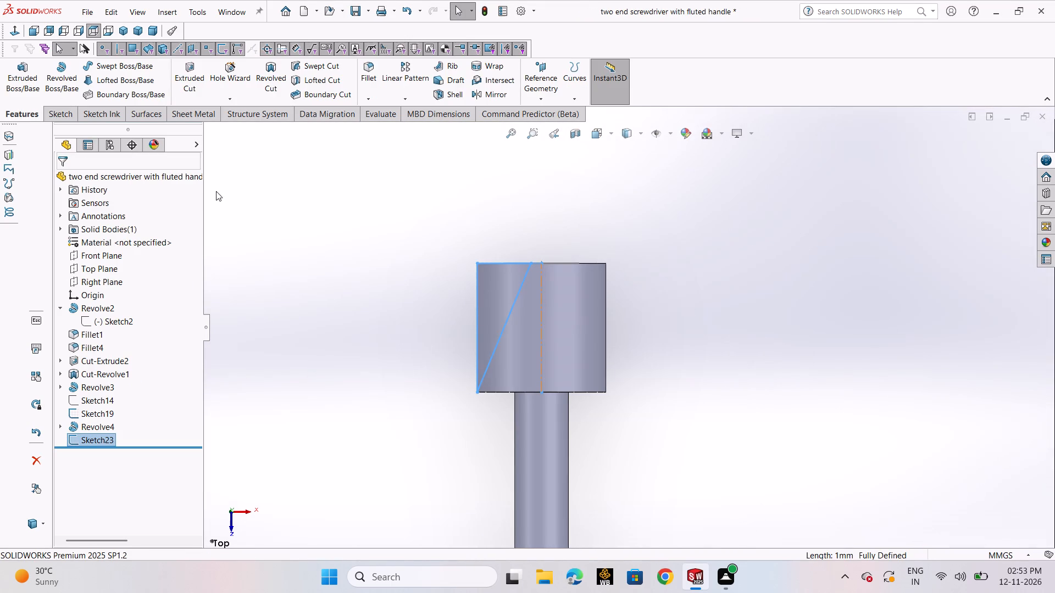
Reopen Sketch23, delete the short construction line at the head's tip end, and exit the sketch.
{"action": "left_click", "coordinate": [516, 300]}
{"action": "left_click", "coordinate": [516, 300]}
{"action": "scroll", "coordinate": [634, 147], "scroll_direction": "up", "scroll_amount": 2}
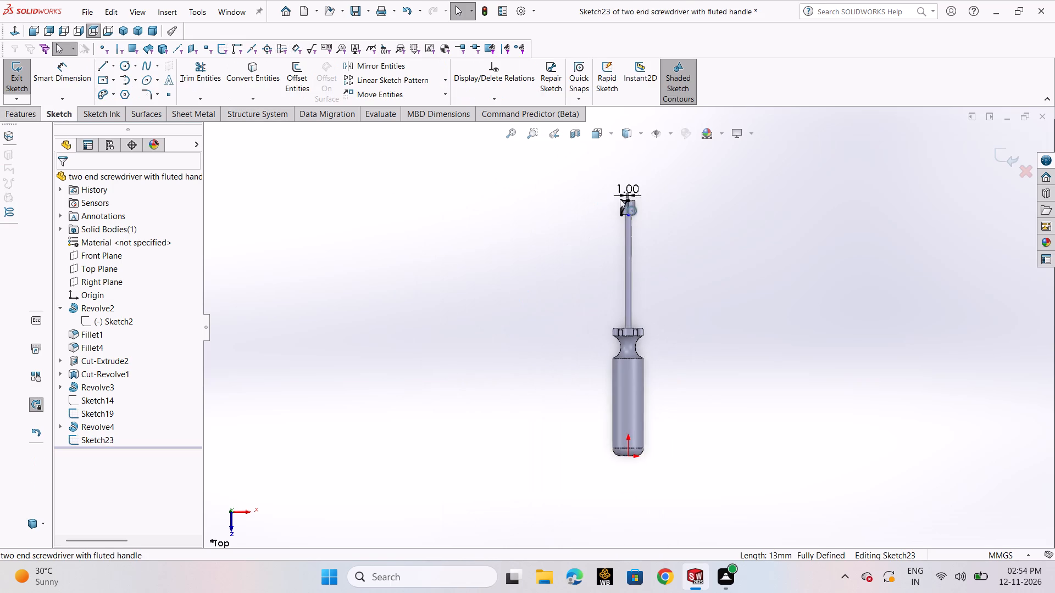
{"action": "scroll", "coordinate": [620, 205], "scroll_direction": "down", "scroll_amount": 19}
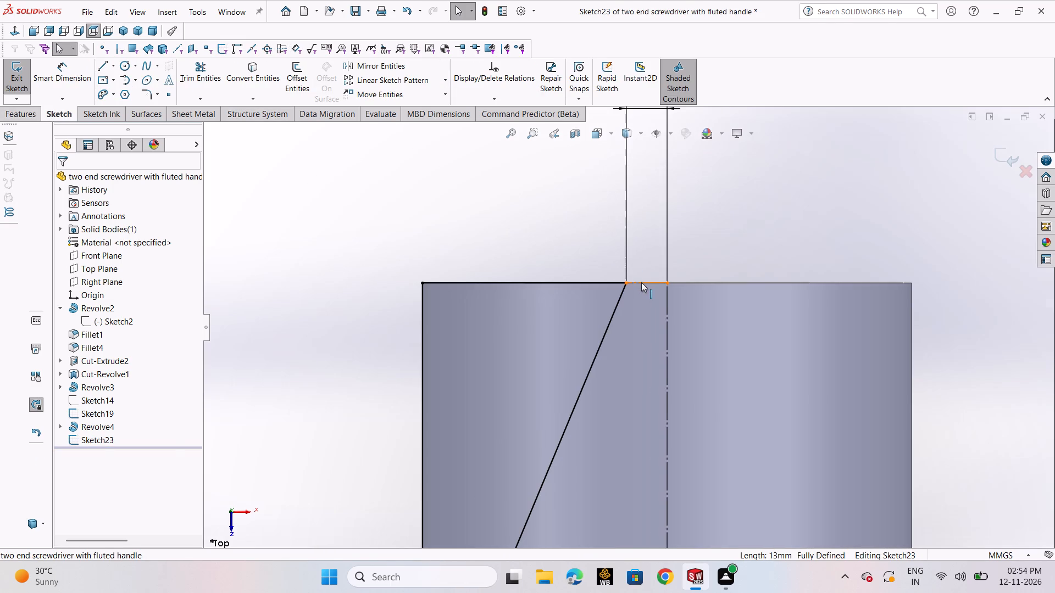
{"action": "left_click", "coordinate": [641, 282]}
{"action": "key", "text": "Delete"}
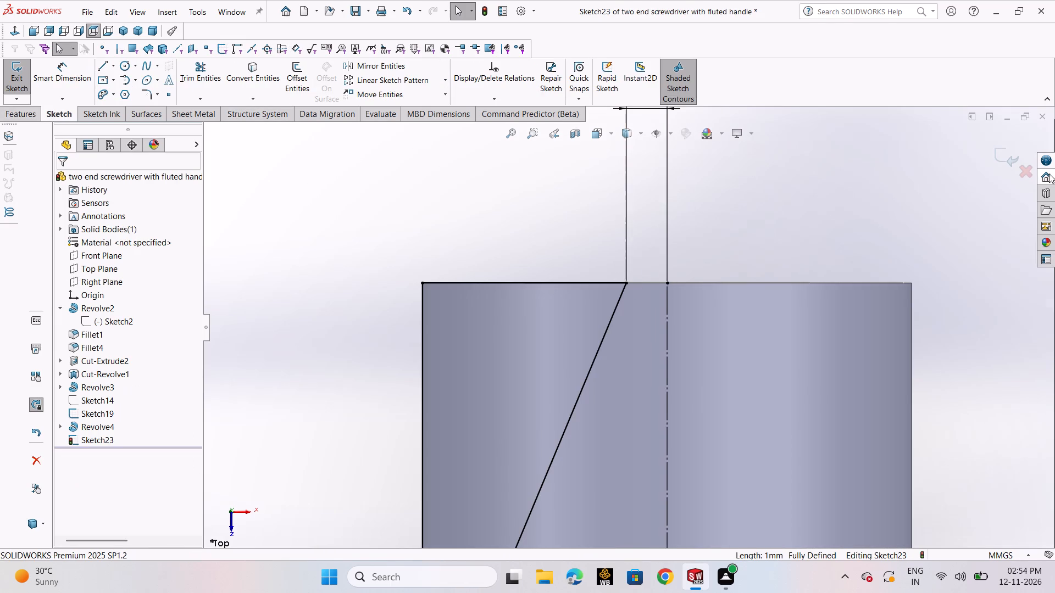
{"action": "left_click", "coordinate": [1013, 158]}
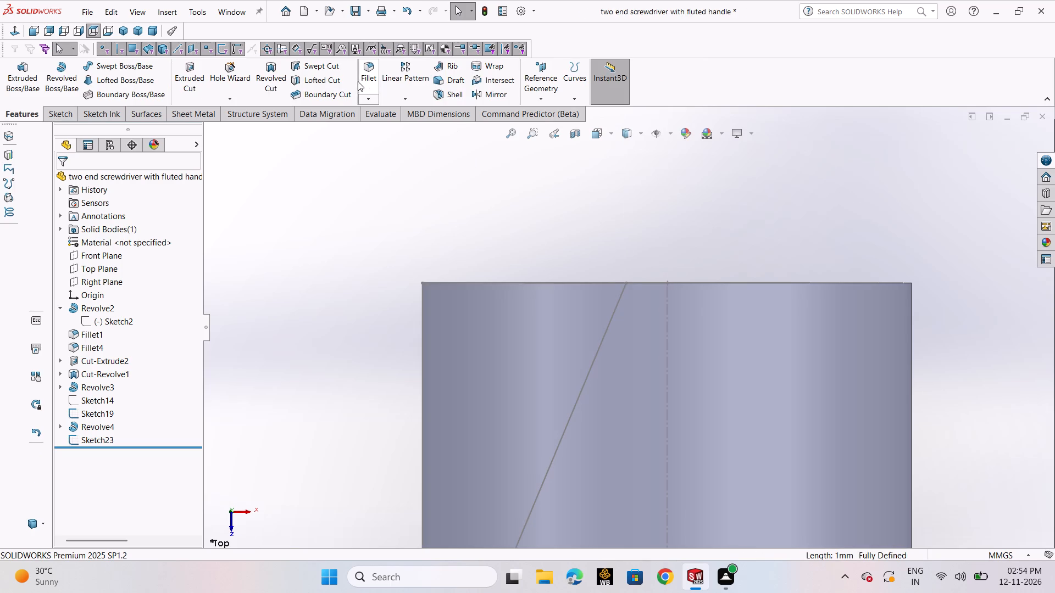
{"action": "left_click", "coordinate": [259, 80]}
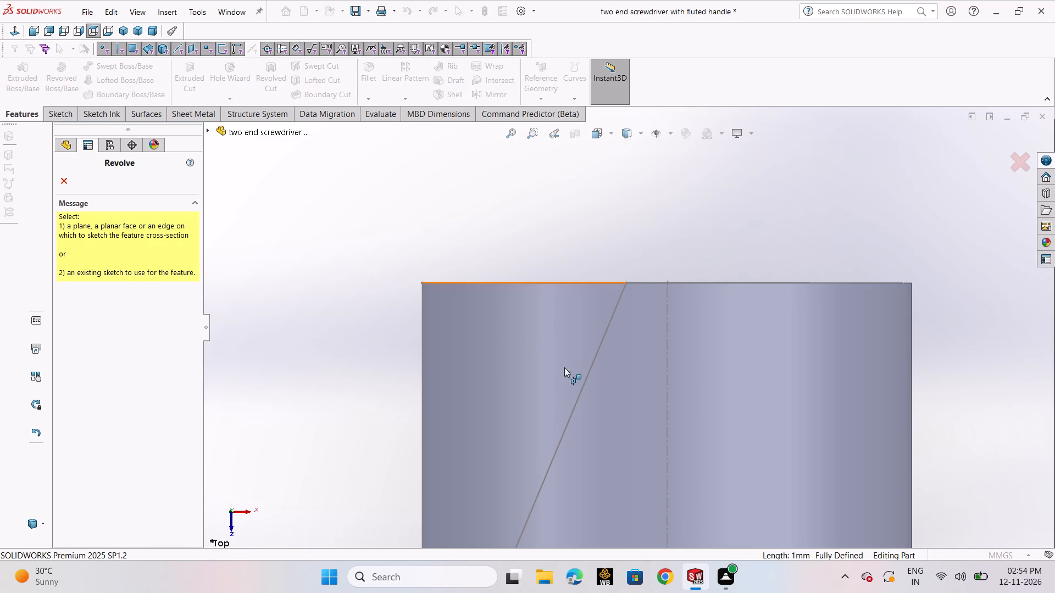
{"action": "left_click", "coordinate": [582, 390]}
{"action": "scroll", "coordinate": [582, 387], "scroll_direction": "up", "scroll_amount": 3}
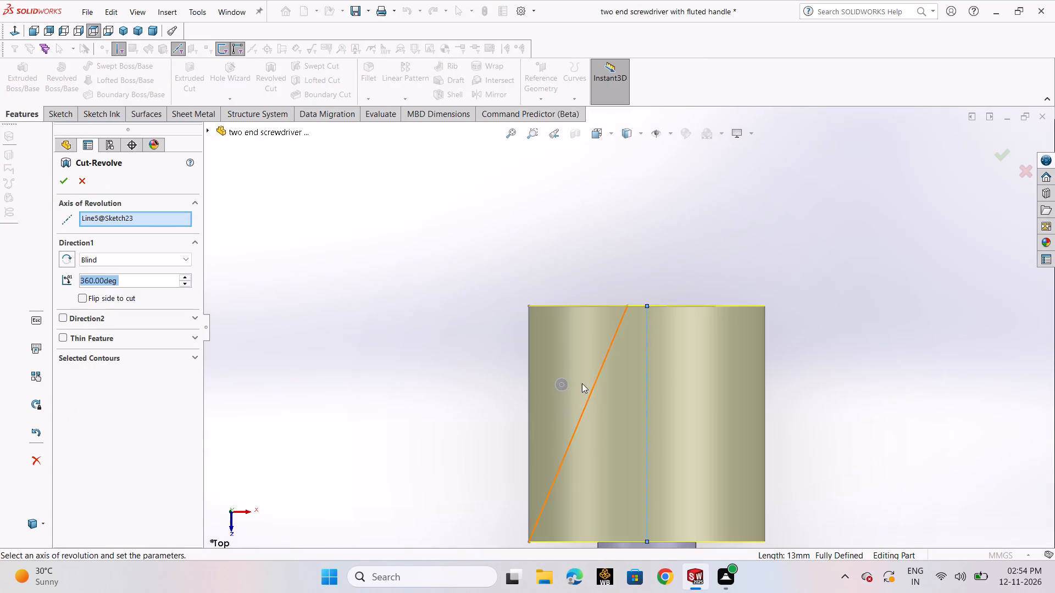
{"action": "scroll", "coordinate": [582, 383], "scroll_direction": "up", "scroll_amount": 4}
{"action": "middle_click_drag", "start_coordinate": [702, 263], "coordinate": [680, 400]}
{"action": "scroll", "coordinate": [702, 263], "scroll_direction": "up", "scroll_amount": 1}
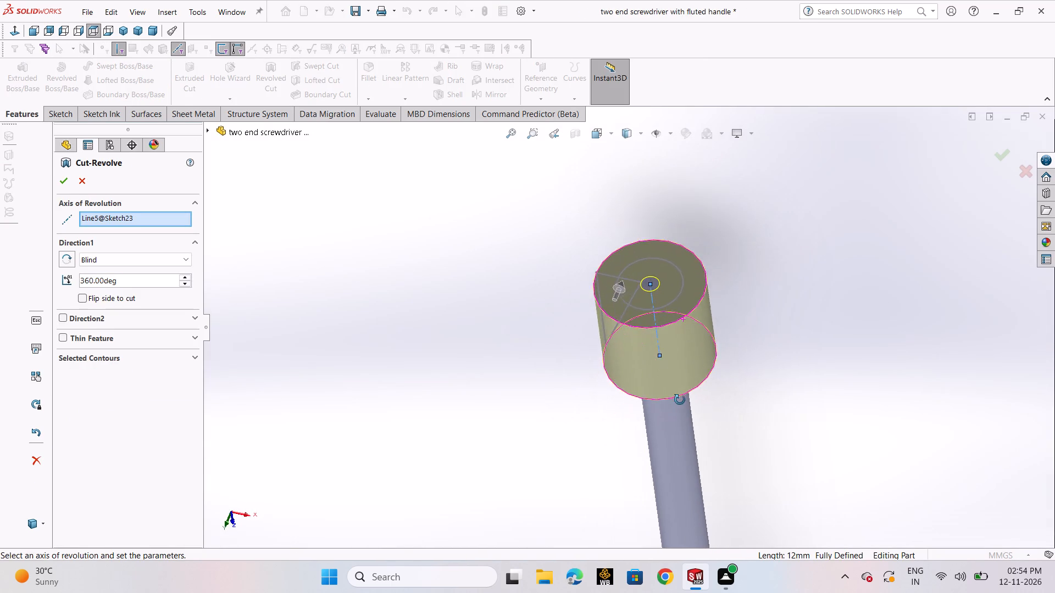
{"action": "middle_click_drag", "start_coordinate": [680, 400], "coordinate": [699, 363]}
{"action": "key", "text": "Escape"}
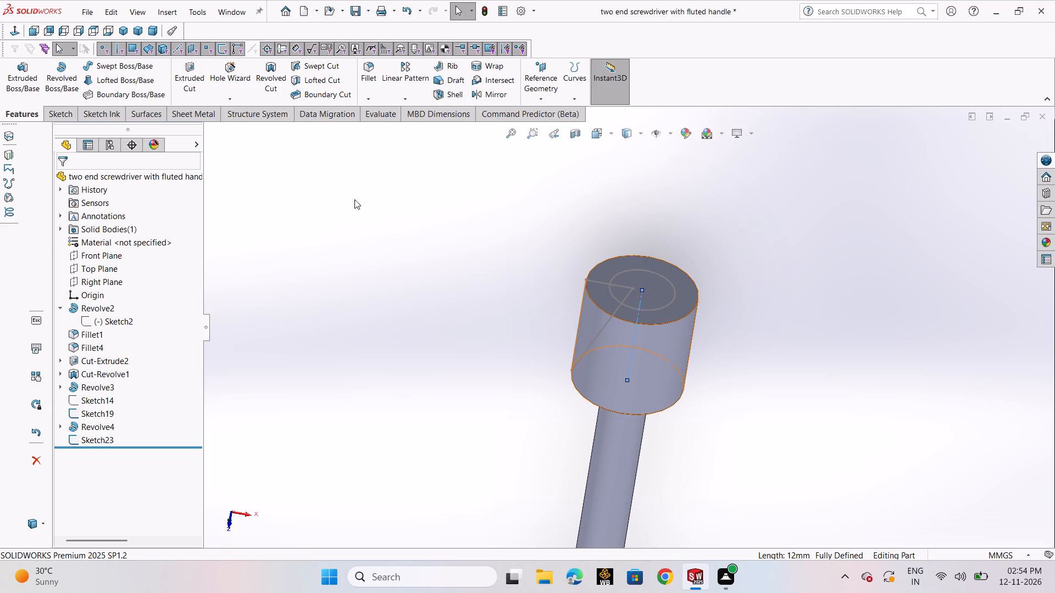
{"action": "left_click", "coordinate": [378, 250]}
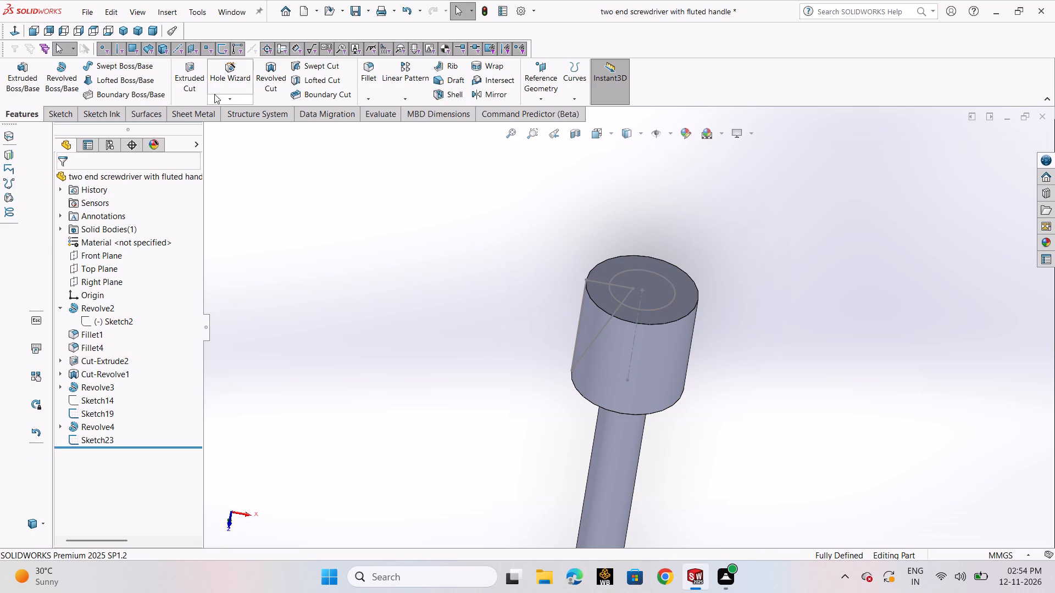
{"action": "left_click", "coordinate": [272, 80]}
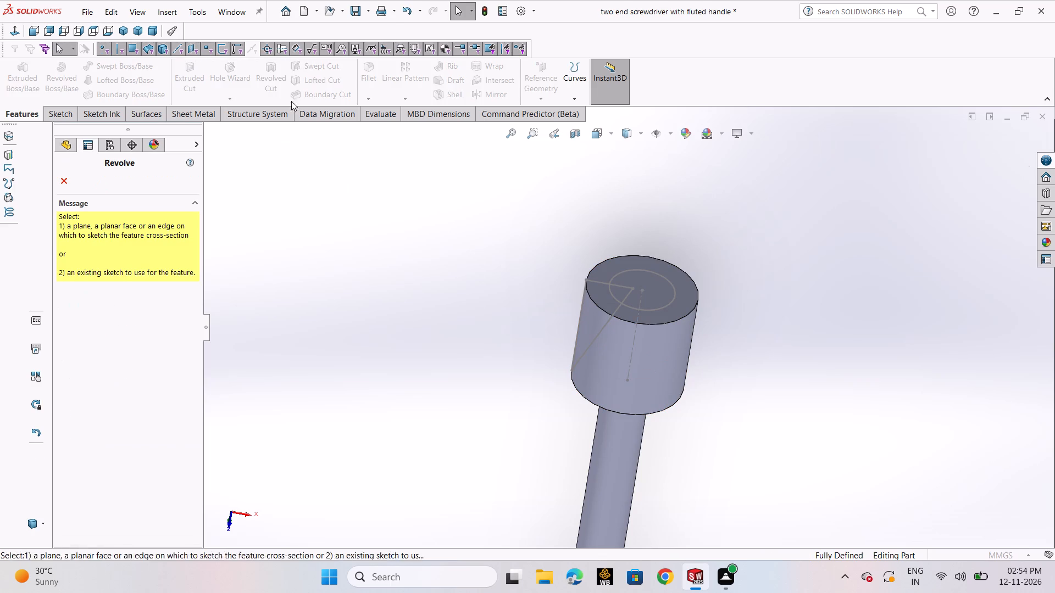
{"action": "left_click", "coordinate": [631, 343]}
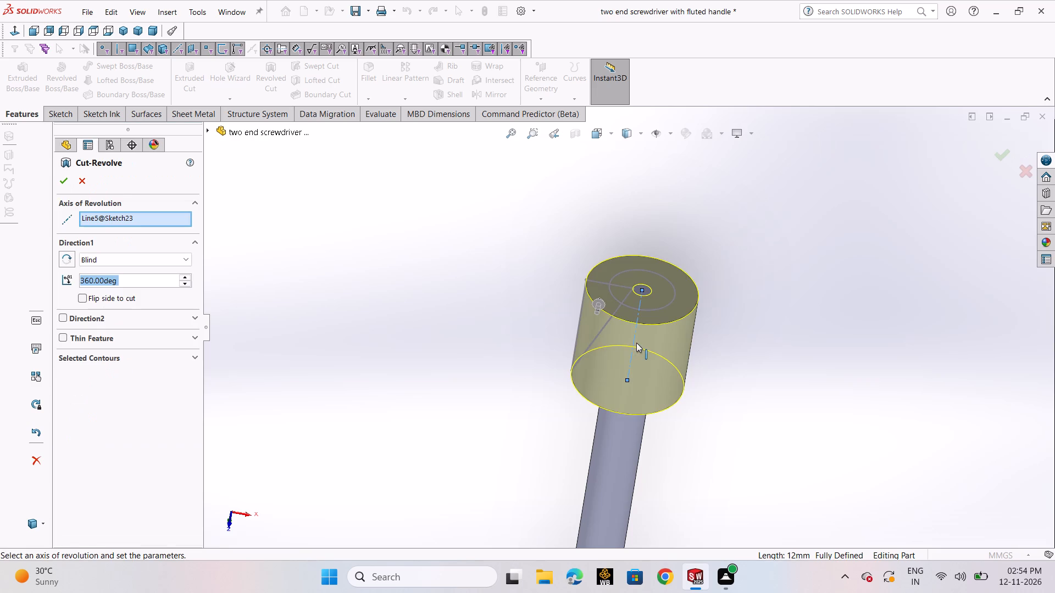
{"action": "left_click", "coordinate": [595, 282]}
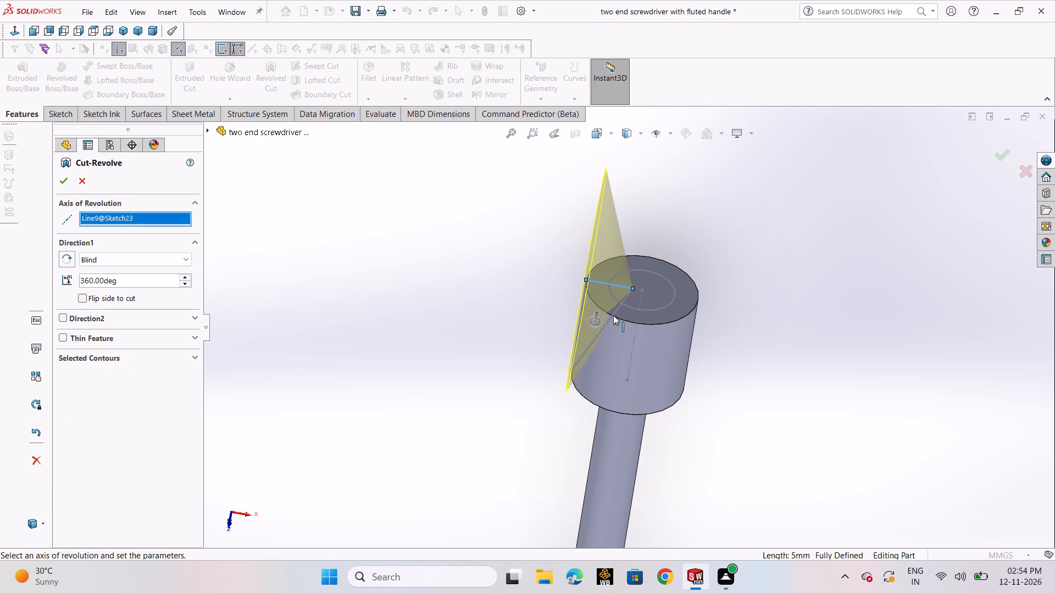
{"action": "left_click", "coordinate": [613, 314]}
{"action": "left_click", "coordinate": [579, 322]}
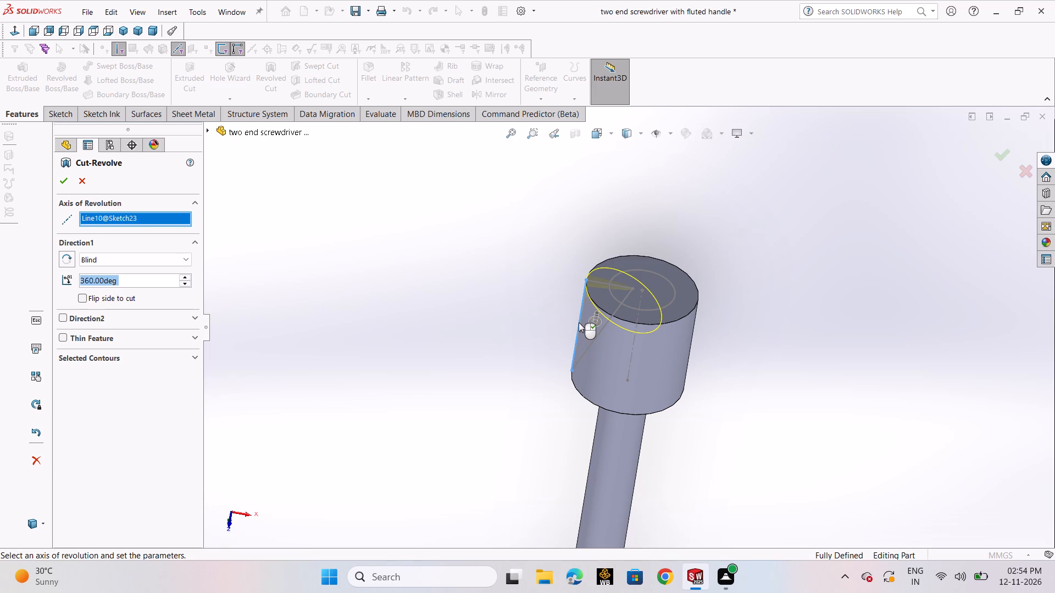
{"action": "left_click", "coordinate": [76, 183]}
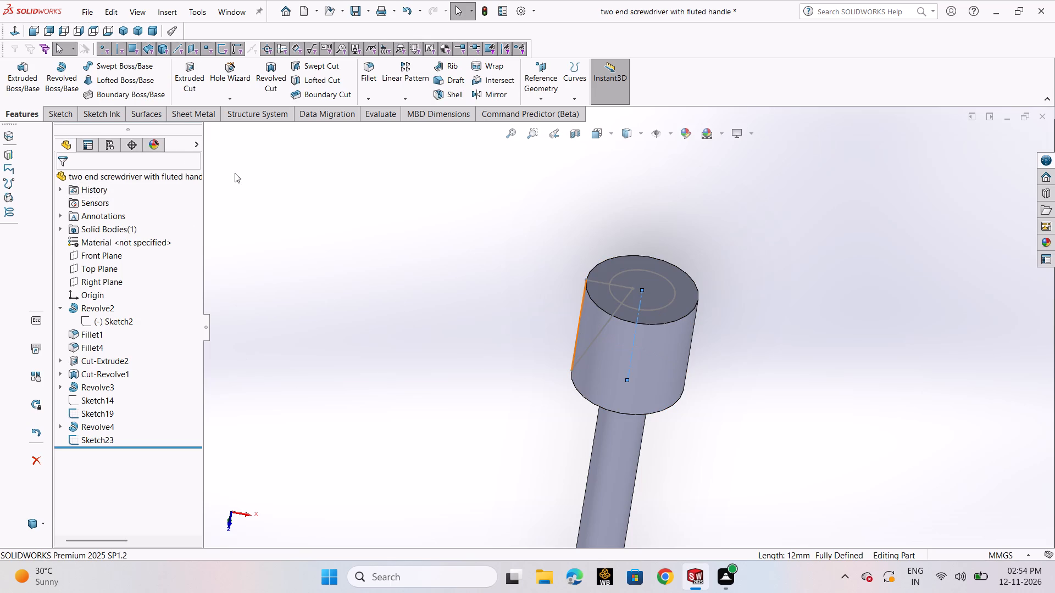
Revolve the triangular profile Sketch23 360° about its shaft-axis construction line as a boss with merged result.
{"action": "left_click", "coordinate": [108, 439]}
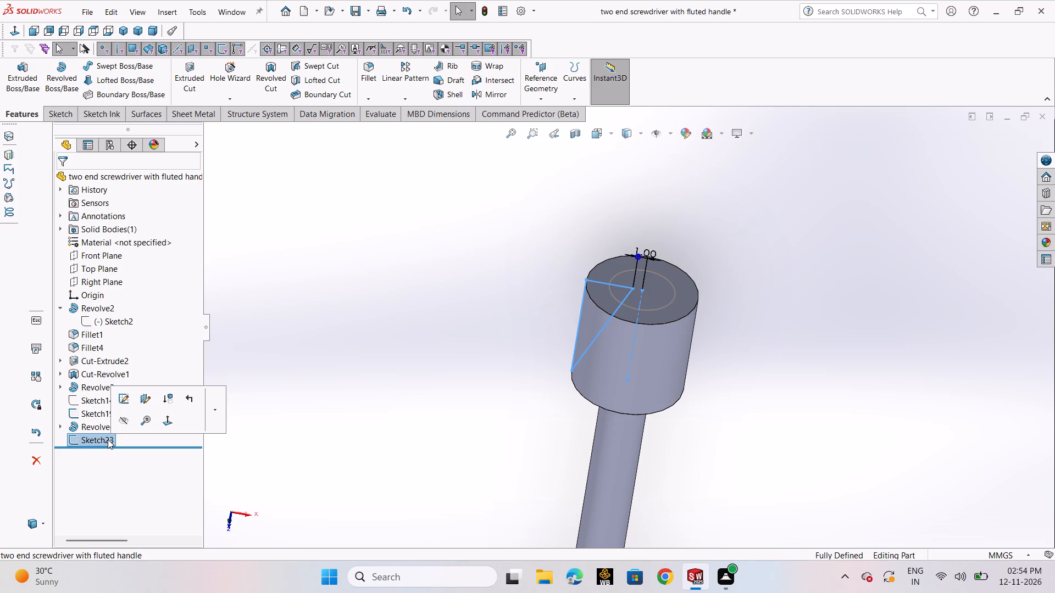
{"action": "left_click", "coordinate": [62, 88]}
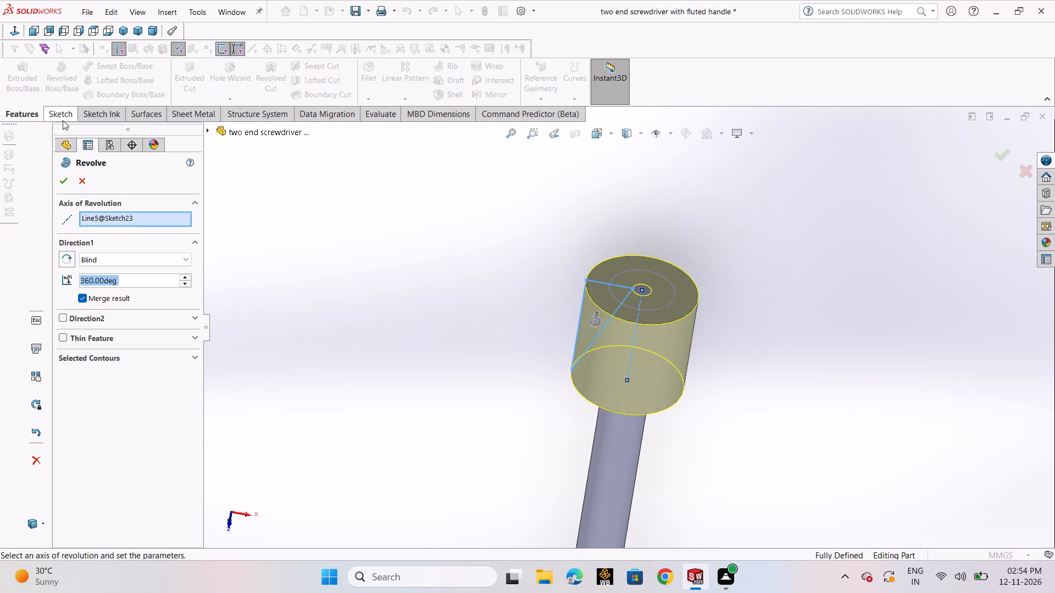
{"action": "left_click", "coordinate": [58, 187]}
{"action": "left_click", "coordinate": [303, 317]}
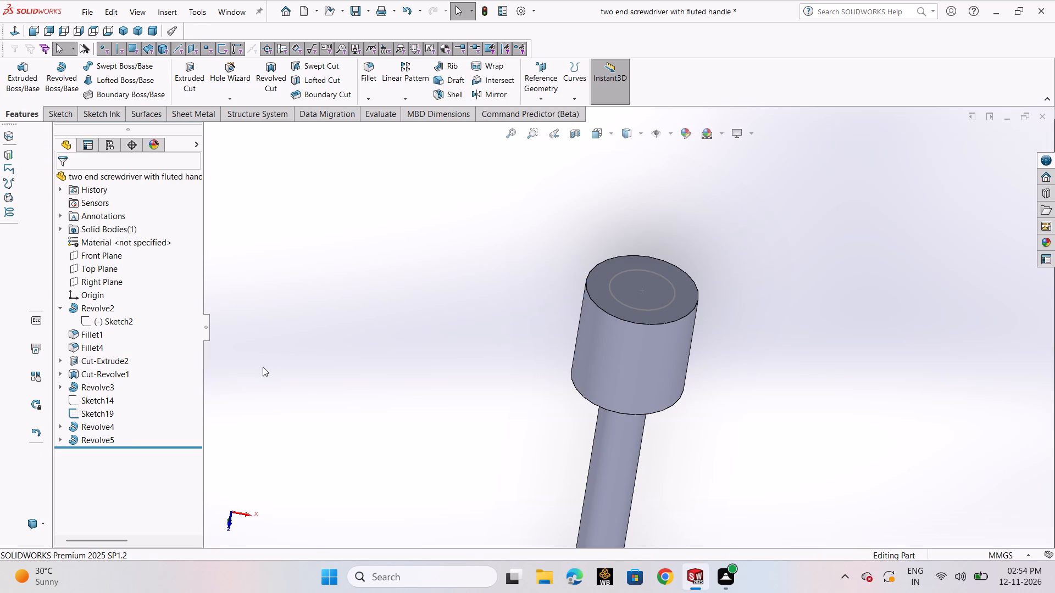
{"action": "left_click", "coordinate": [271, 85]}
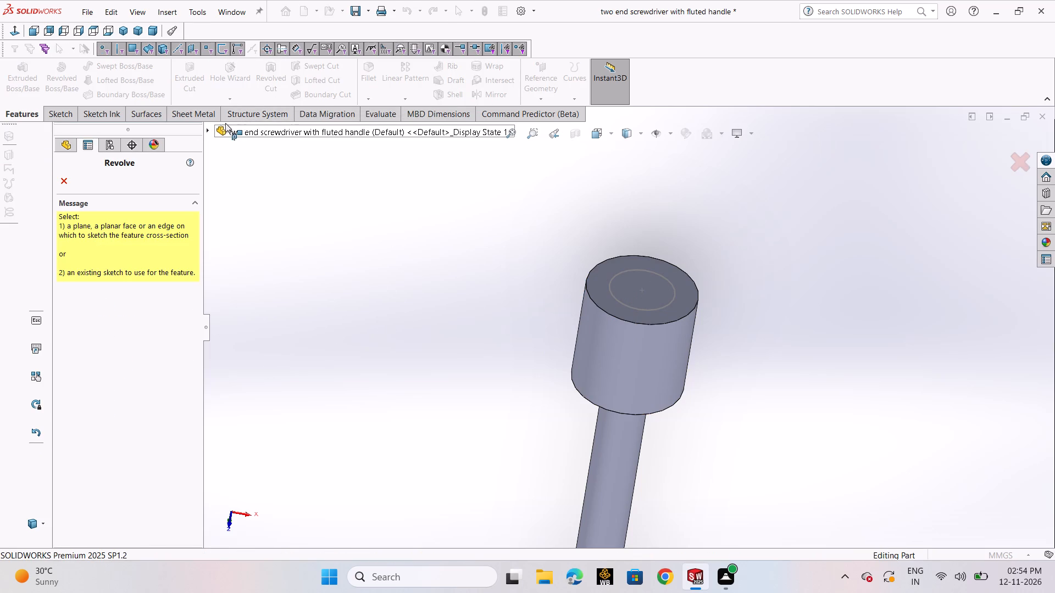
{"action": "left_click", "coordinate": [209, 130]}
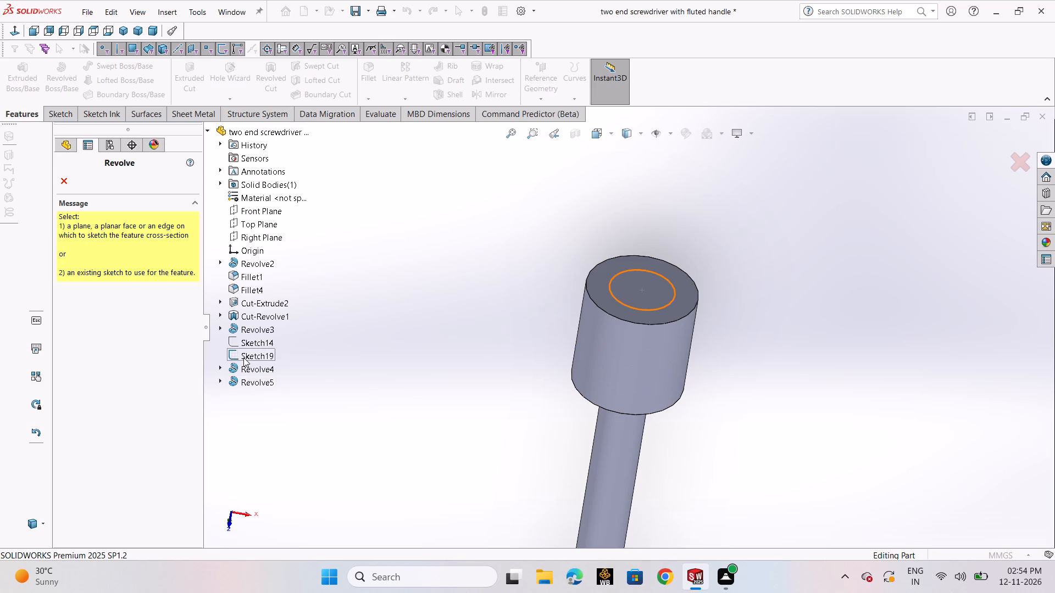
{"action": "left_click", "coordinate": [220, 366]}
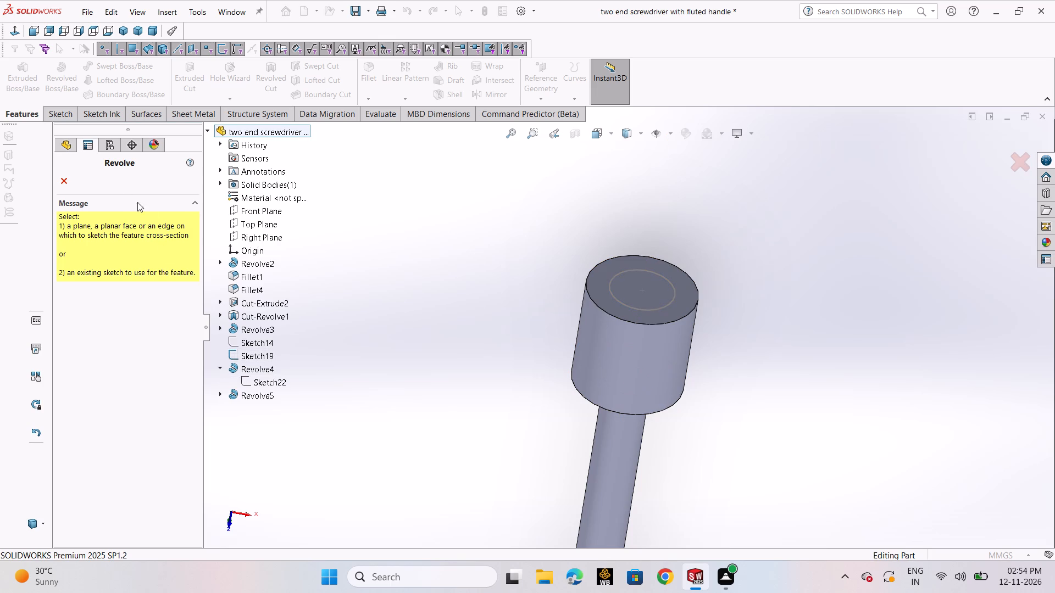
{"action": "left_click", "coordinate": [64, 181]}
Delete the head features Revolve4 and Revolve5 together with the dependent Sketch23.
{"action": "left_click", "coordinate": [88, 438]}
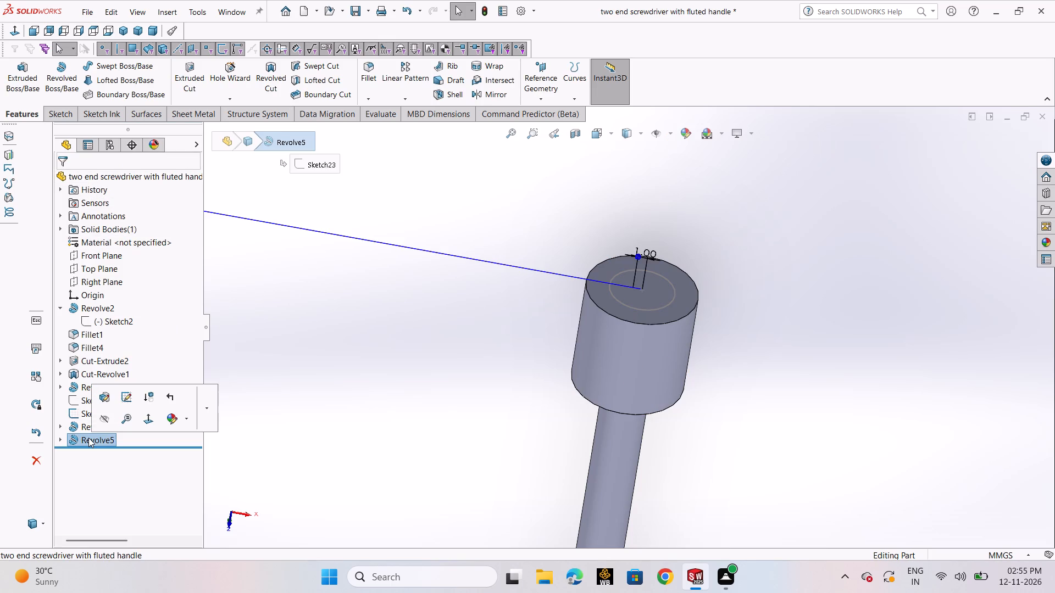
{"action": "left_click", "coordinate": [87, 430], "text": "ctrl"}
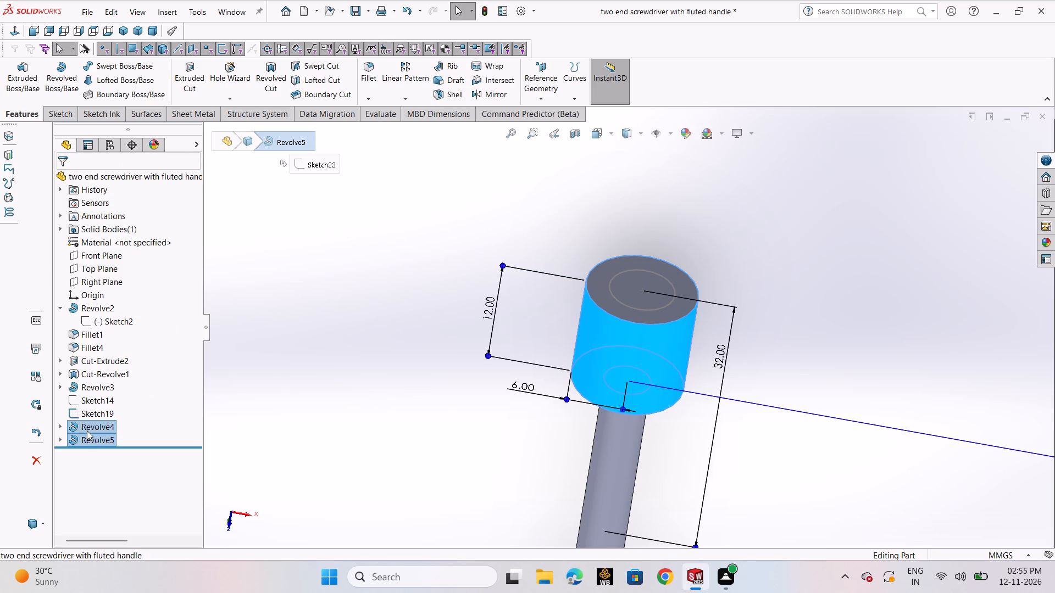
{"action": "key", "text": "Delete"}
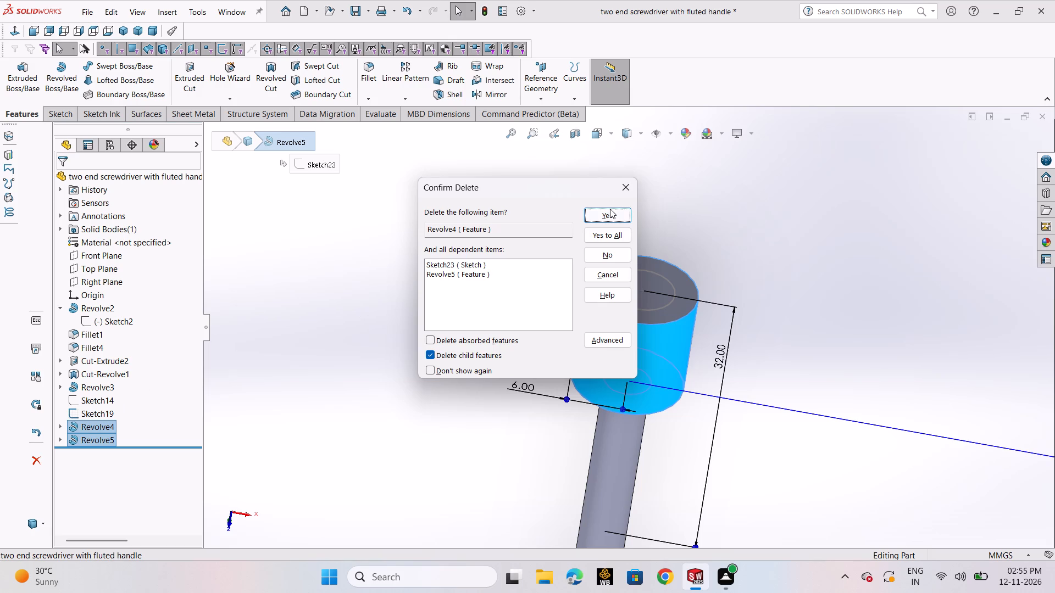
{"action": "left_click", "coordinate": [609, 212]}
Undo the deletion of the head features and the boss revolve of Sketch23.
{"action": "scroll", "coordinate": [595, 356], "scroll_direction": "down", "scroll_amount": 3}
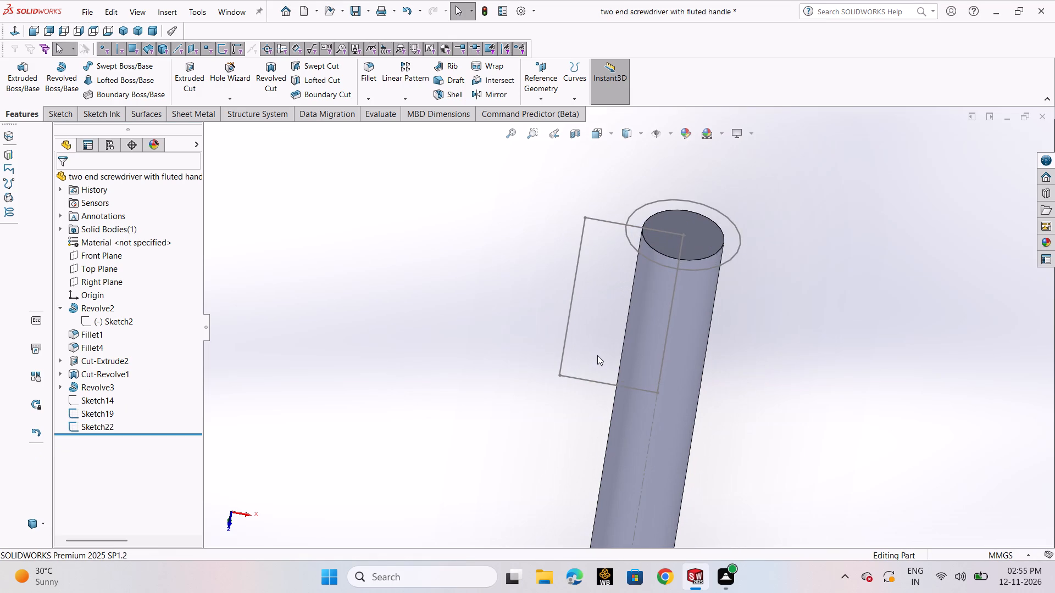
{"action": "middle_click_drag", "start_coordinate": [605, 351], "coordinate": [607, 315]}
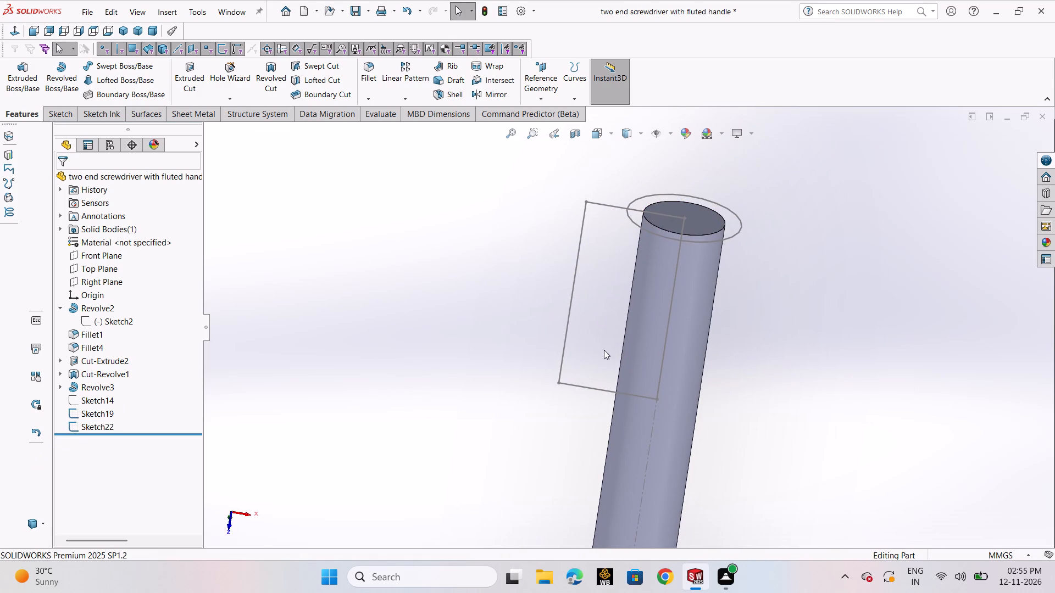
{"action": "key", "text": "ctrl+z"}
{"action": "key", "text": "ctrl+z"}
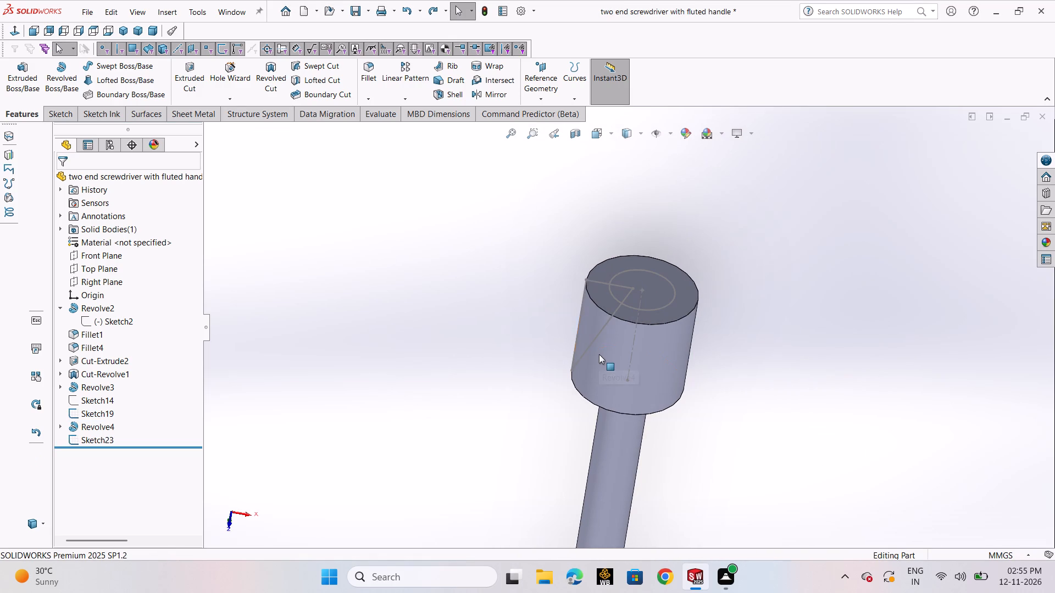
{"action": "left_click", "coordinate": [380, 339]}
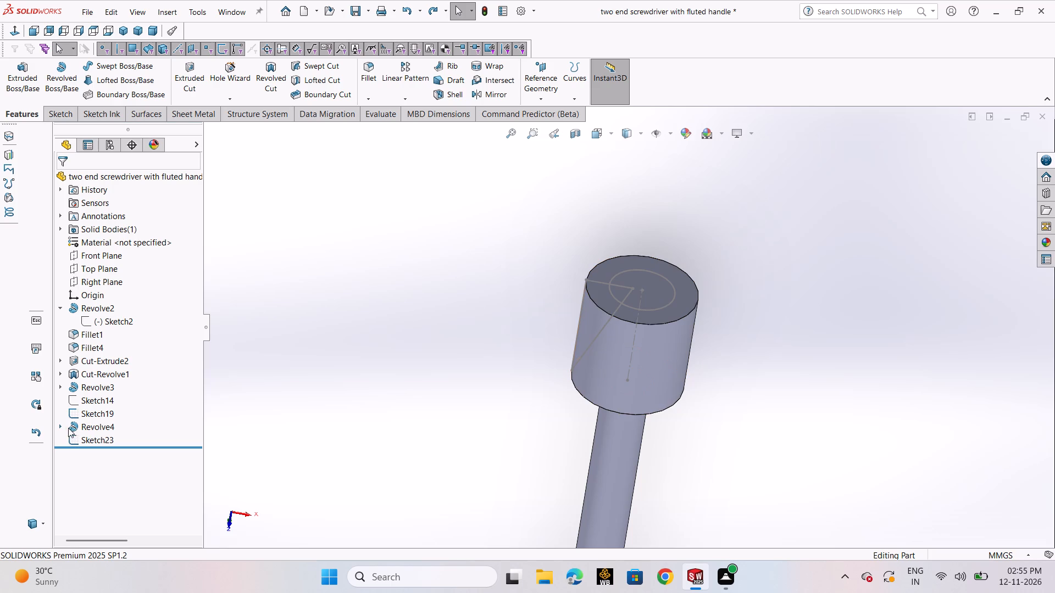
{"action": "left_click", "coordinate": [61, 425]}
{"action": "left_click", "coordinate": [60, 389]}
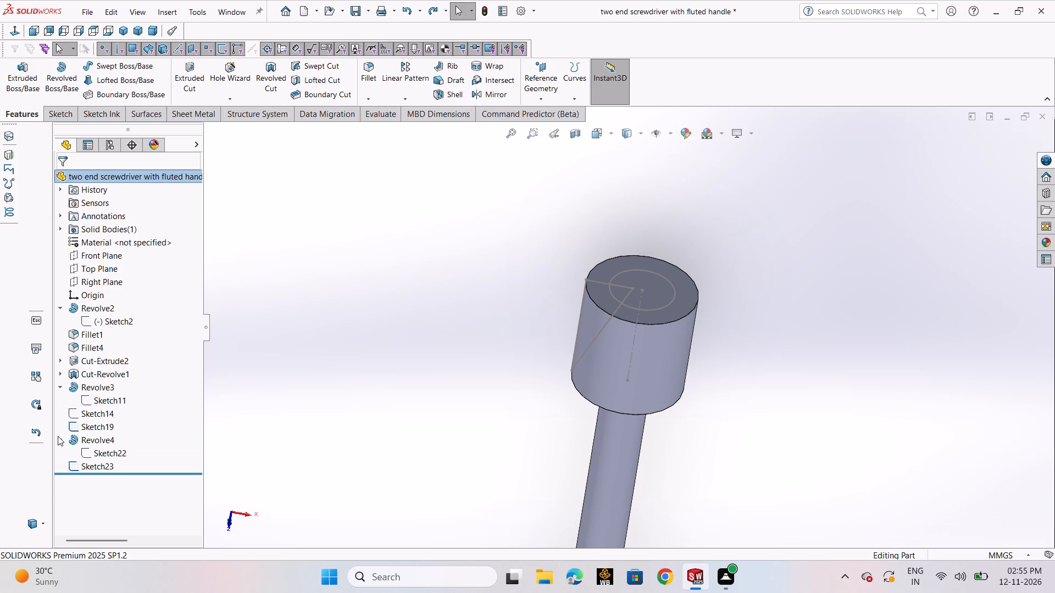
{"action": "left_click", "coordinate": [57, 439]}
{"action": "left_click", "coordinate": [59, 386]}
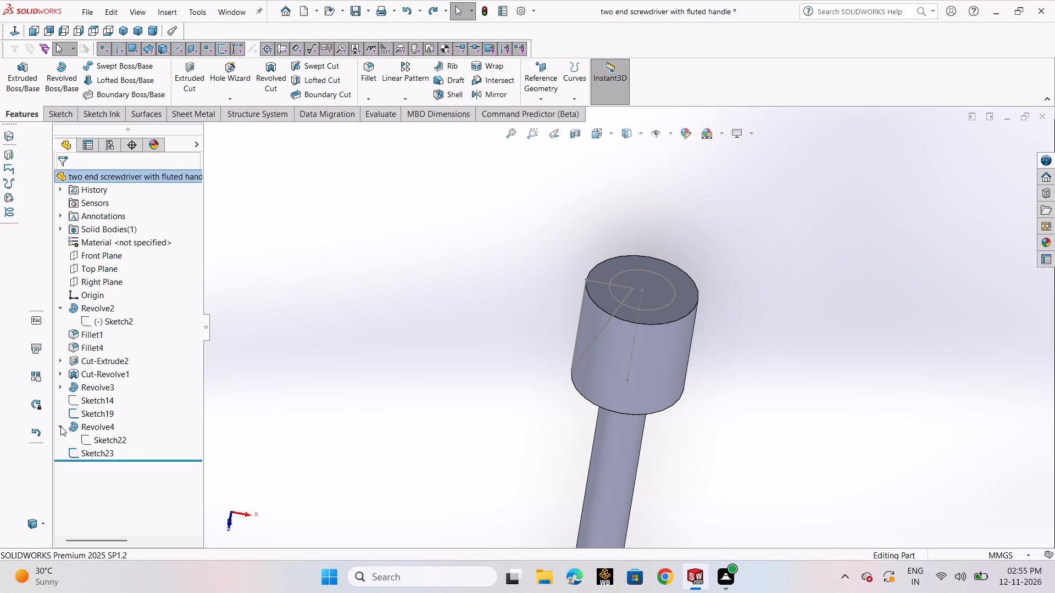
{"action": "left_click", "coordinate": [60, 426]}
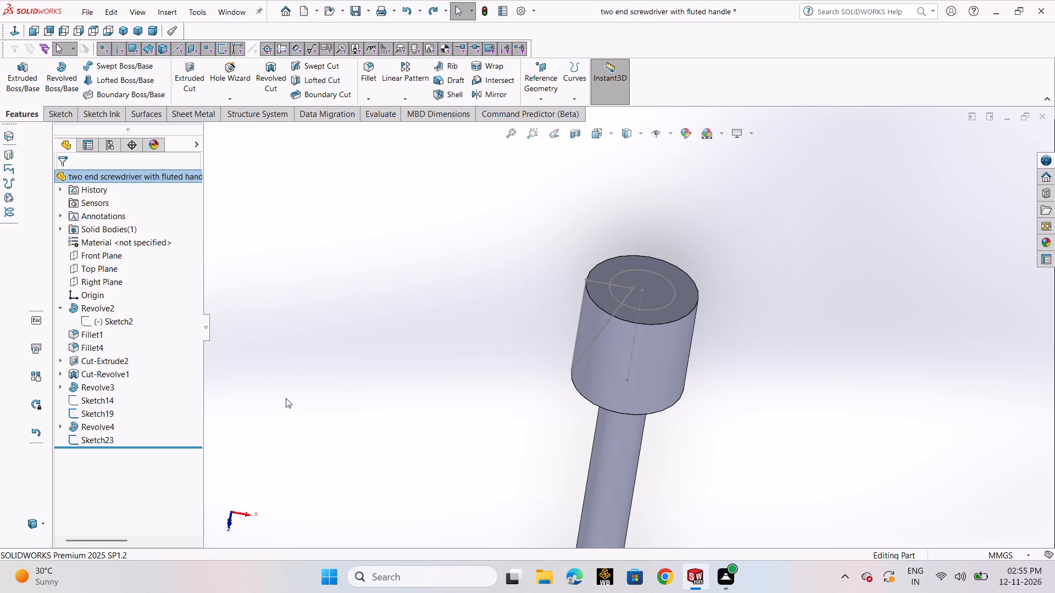
Hide Sketch19, the circle on the head's end face.
{"action": "left_click", "coordinate": [647, 309]}
{"action": "left_click", "coordinate": [704, 275]}
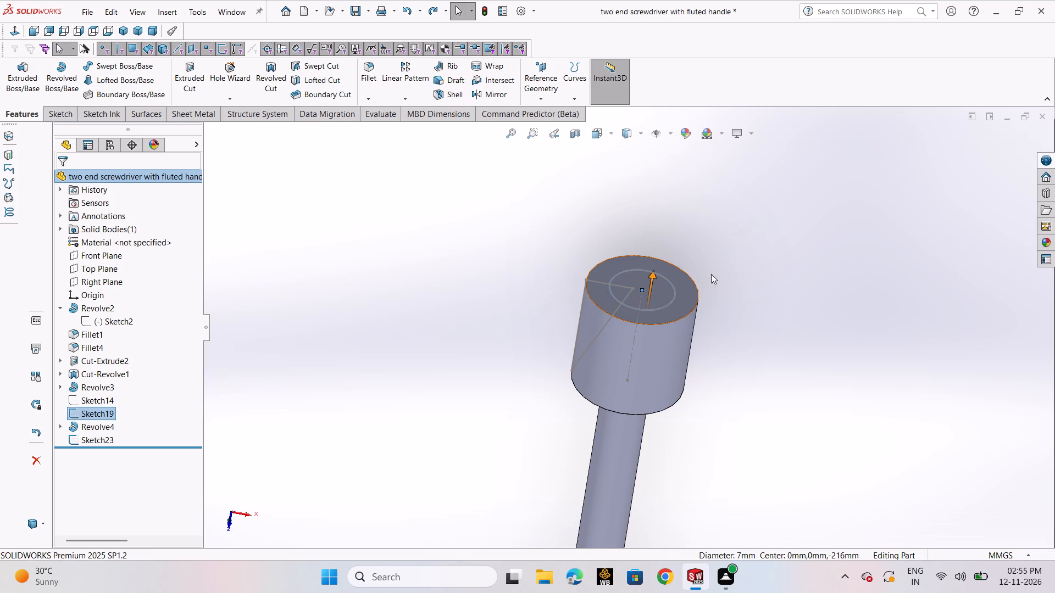
{"action": "left_click", "coordinate": [740, 368]}
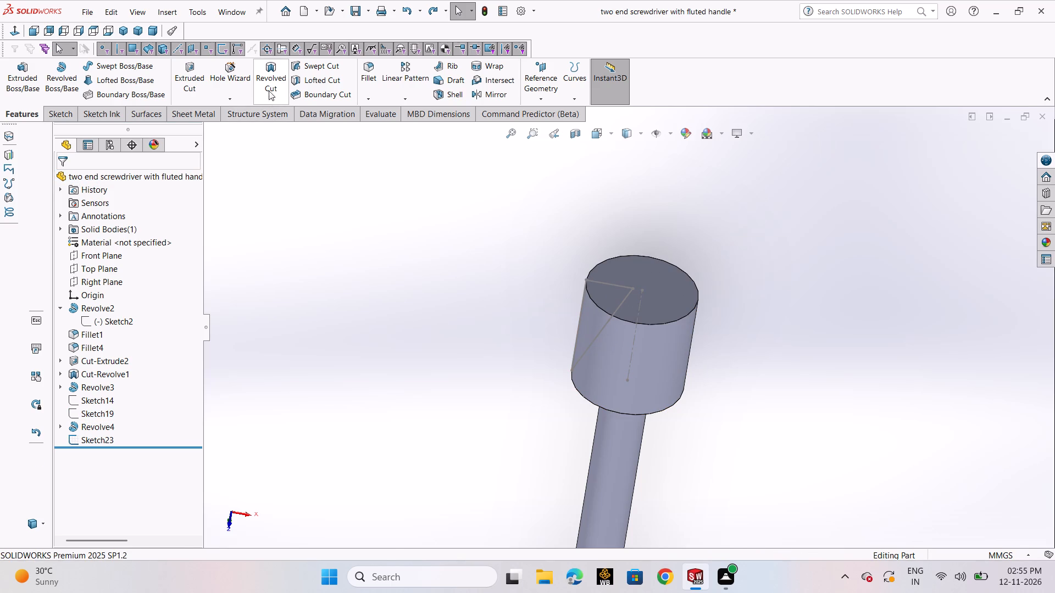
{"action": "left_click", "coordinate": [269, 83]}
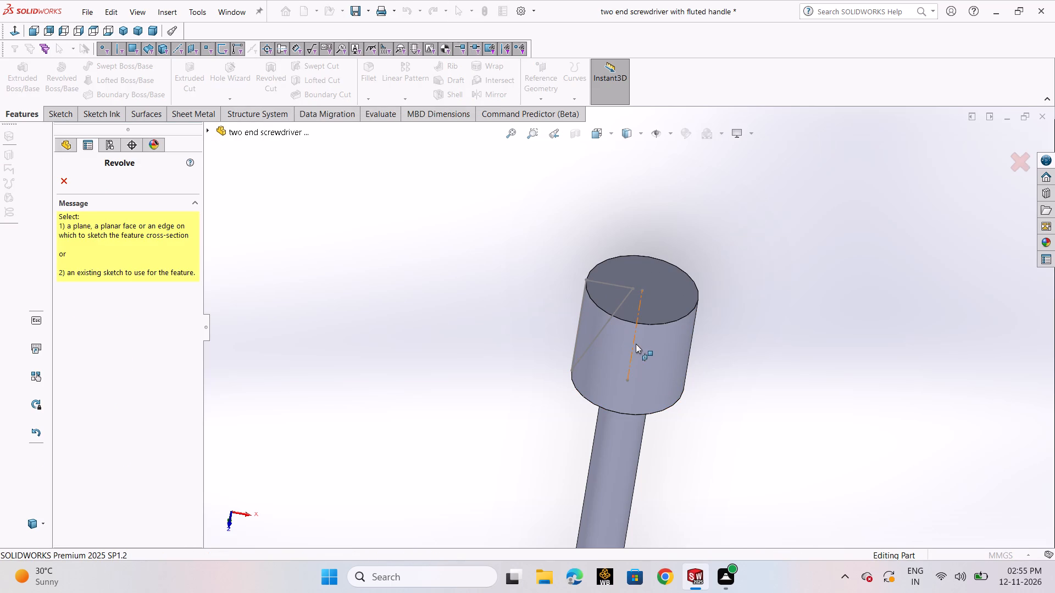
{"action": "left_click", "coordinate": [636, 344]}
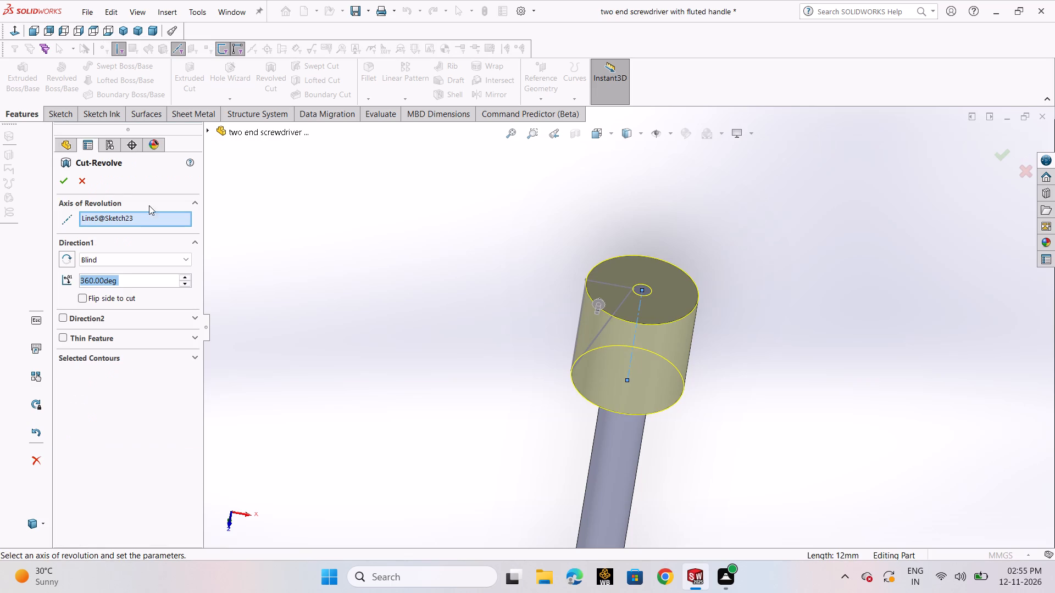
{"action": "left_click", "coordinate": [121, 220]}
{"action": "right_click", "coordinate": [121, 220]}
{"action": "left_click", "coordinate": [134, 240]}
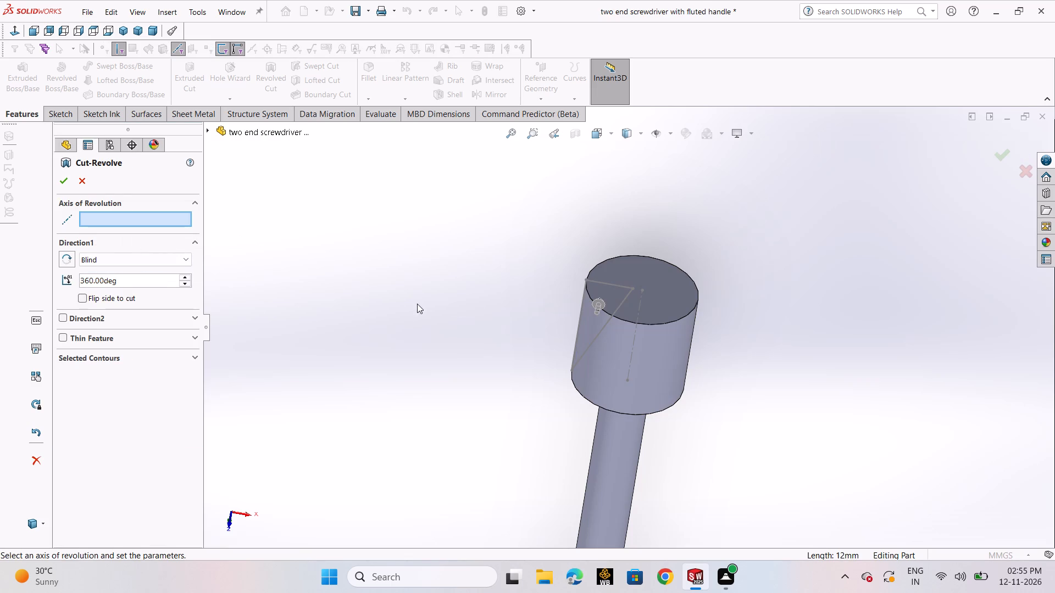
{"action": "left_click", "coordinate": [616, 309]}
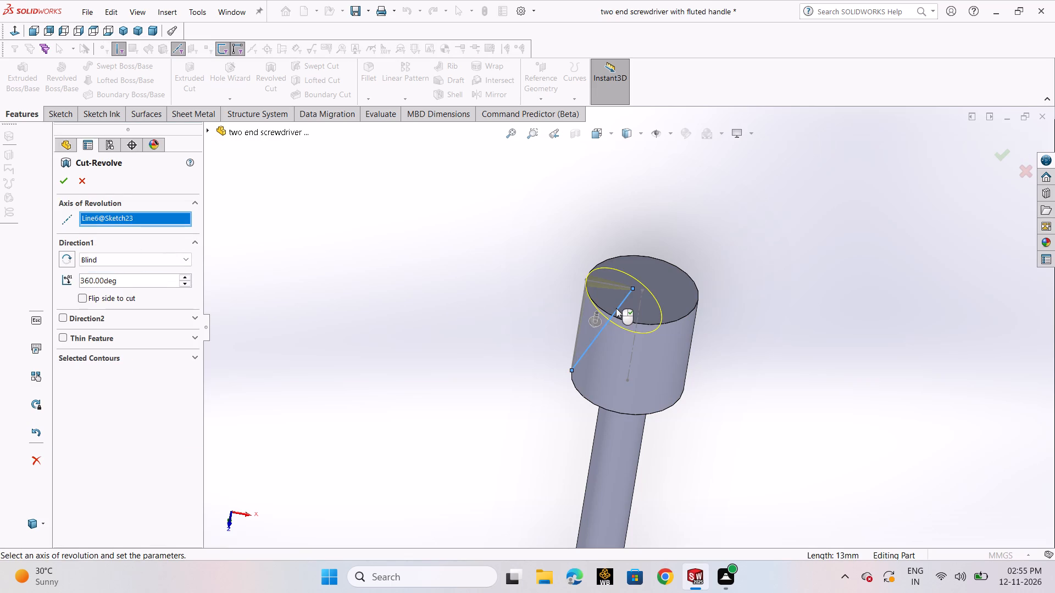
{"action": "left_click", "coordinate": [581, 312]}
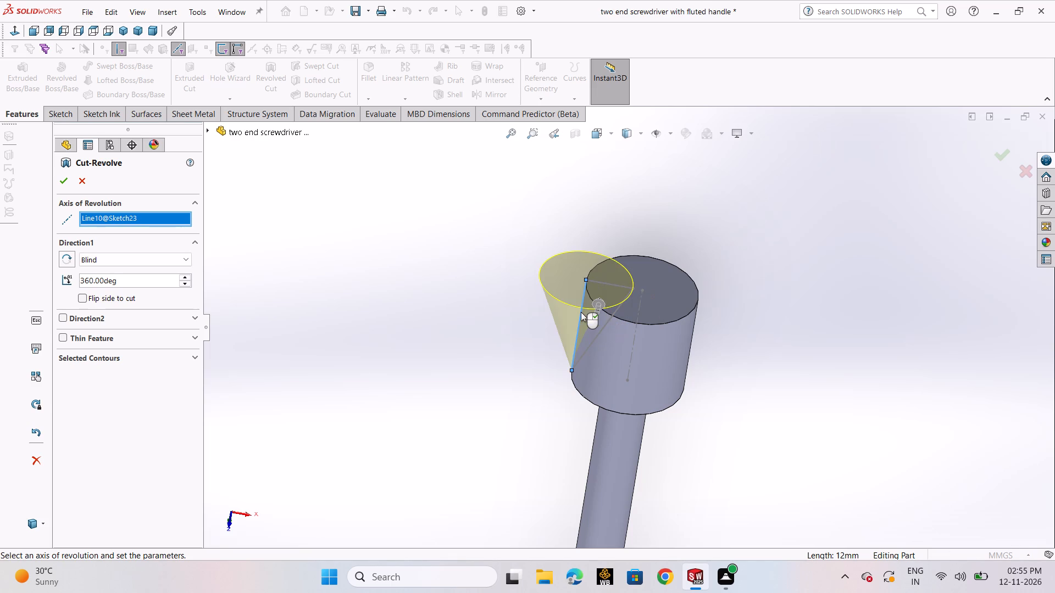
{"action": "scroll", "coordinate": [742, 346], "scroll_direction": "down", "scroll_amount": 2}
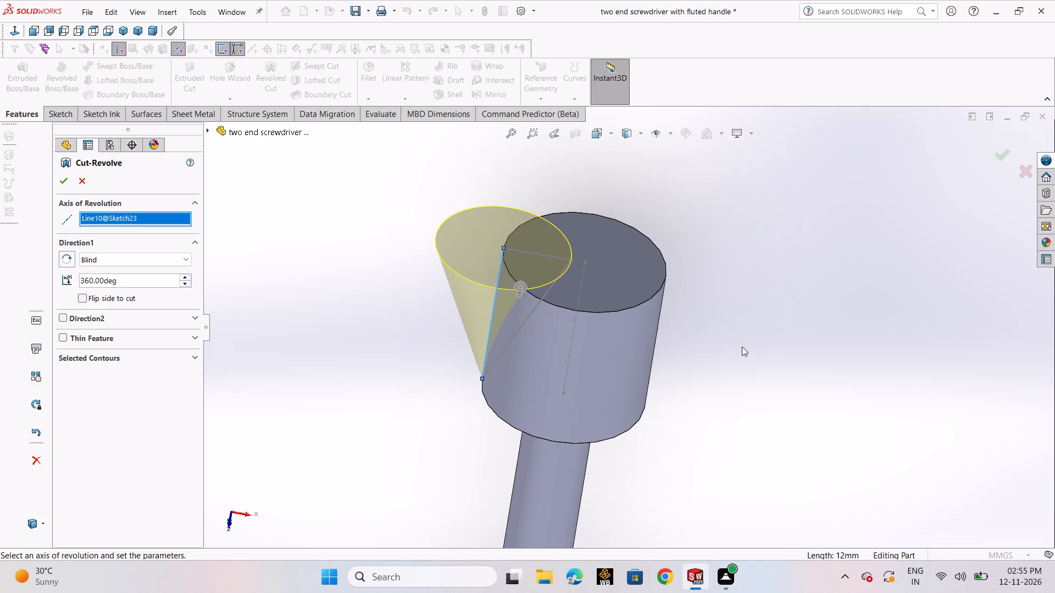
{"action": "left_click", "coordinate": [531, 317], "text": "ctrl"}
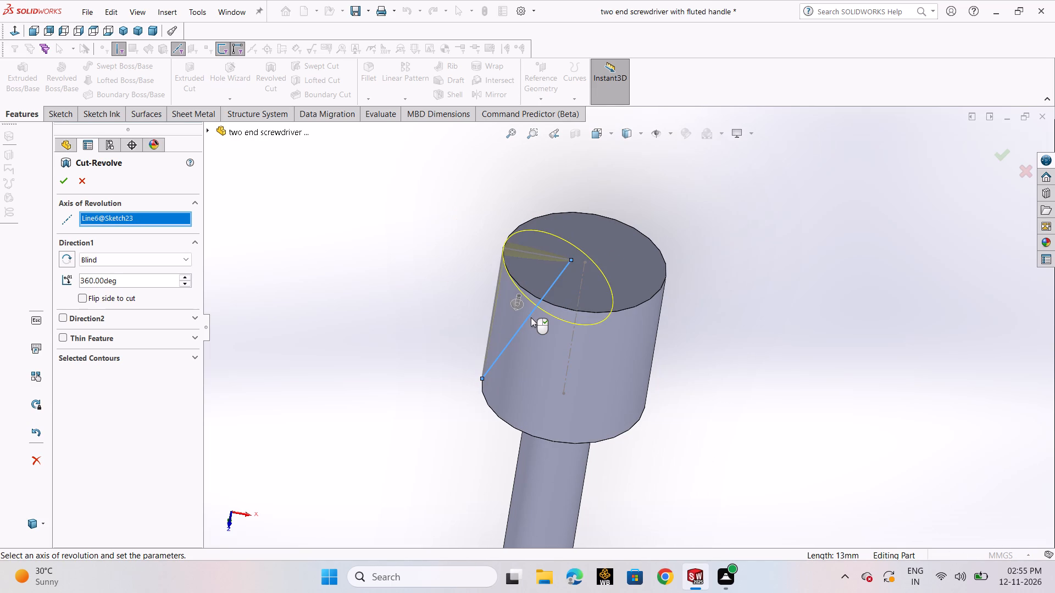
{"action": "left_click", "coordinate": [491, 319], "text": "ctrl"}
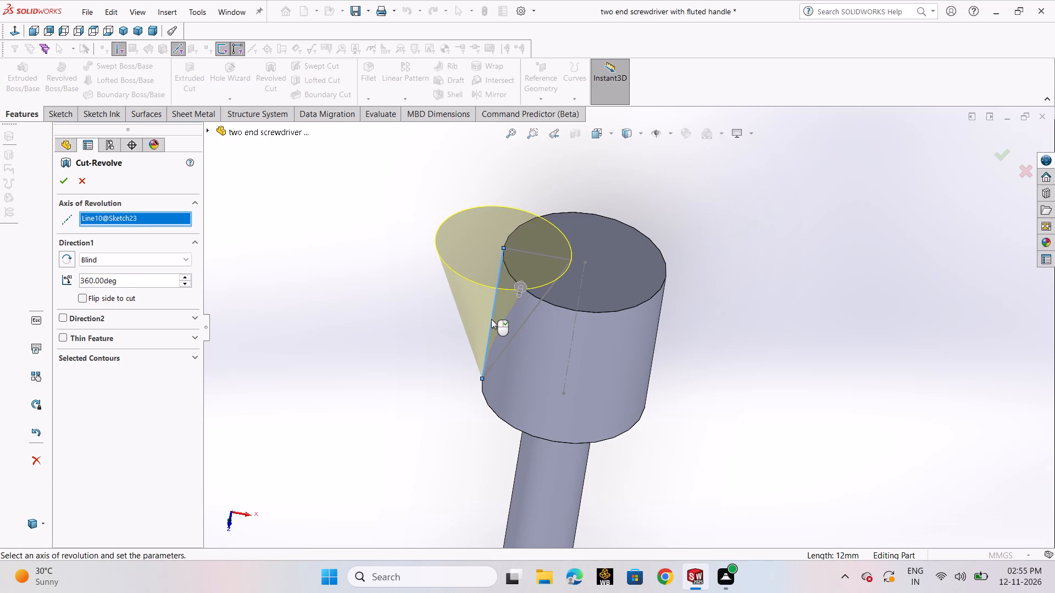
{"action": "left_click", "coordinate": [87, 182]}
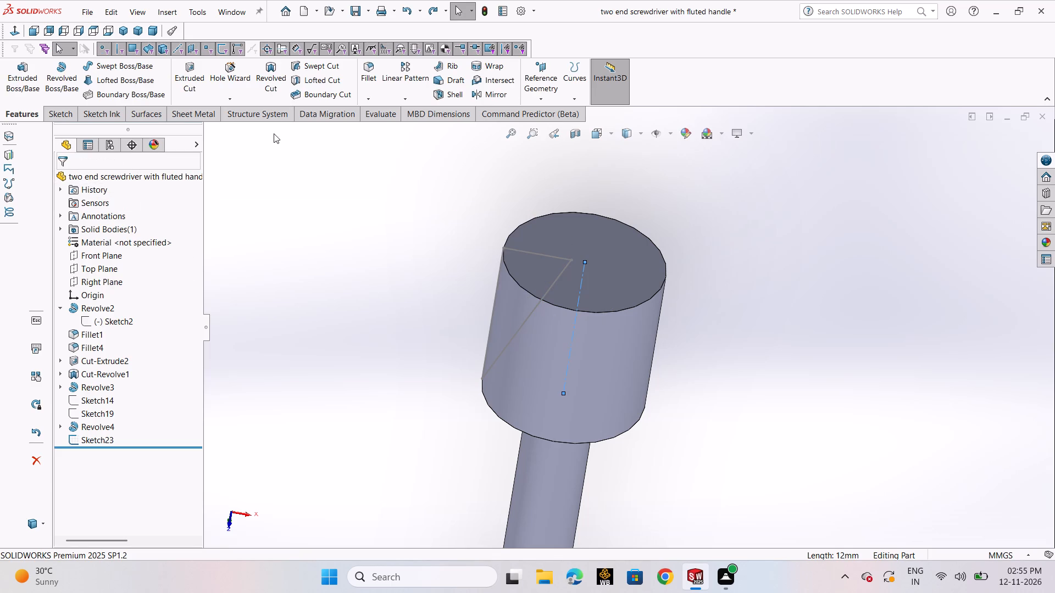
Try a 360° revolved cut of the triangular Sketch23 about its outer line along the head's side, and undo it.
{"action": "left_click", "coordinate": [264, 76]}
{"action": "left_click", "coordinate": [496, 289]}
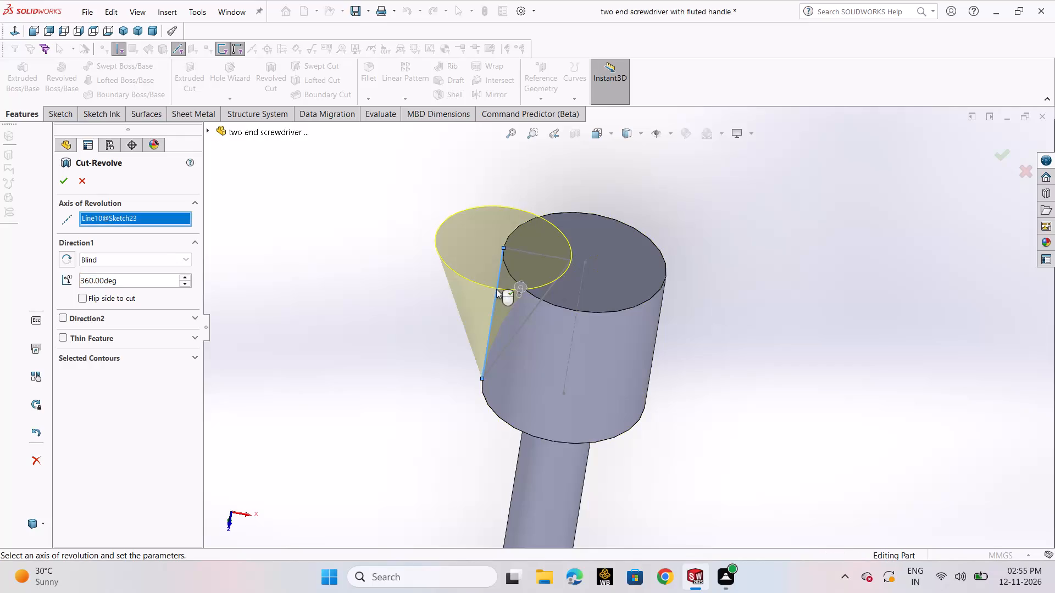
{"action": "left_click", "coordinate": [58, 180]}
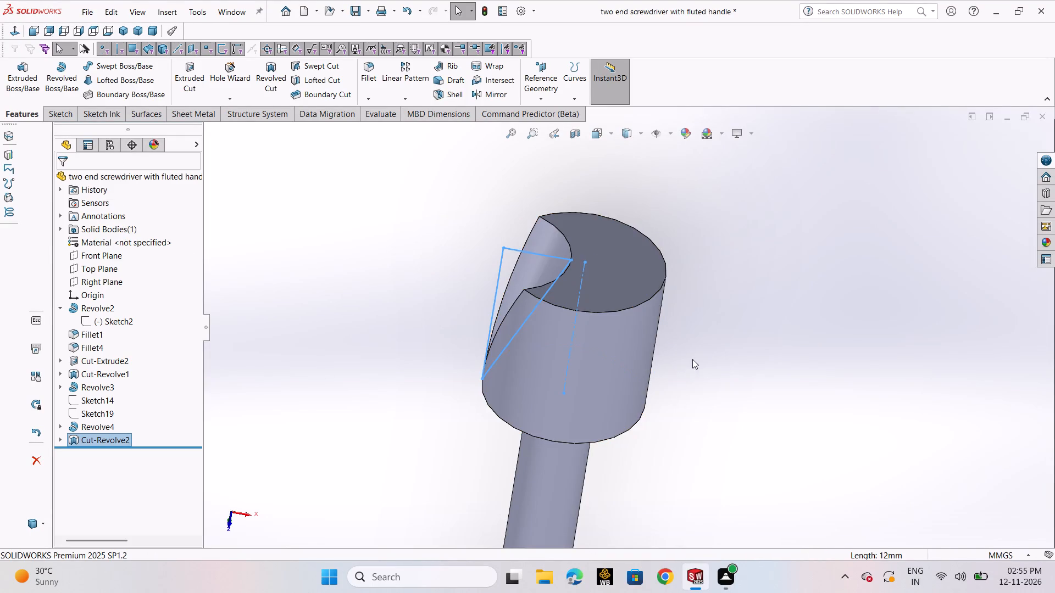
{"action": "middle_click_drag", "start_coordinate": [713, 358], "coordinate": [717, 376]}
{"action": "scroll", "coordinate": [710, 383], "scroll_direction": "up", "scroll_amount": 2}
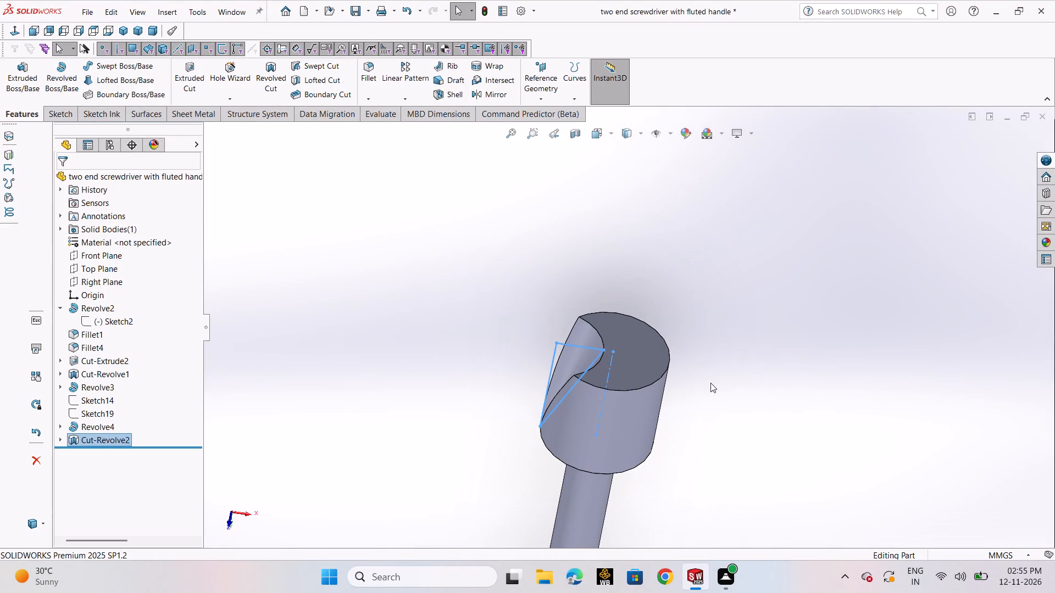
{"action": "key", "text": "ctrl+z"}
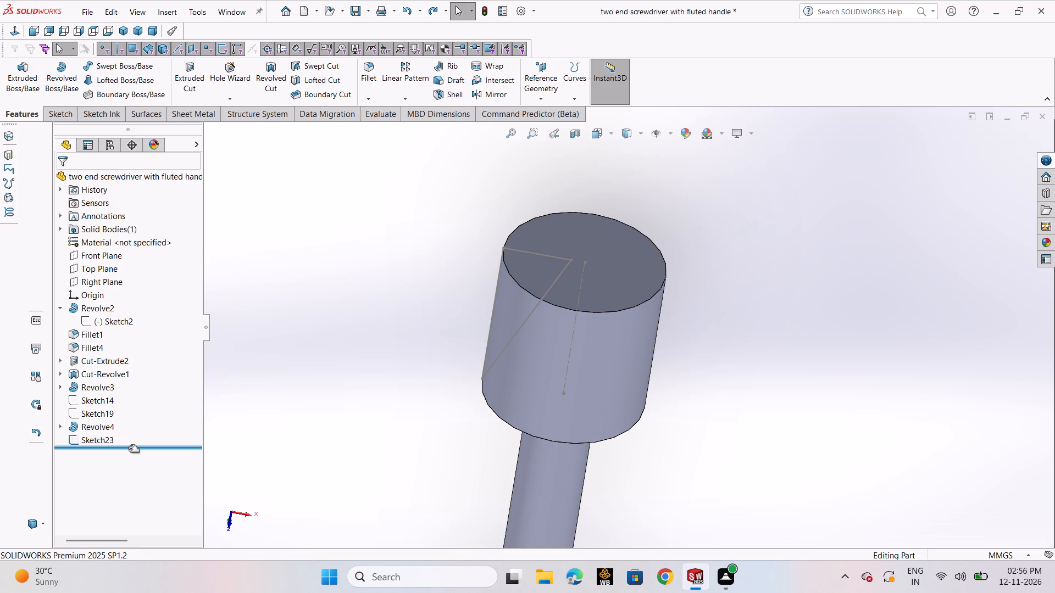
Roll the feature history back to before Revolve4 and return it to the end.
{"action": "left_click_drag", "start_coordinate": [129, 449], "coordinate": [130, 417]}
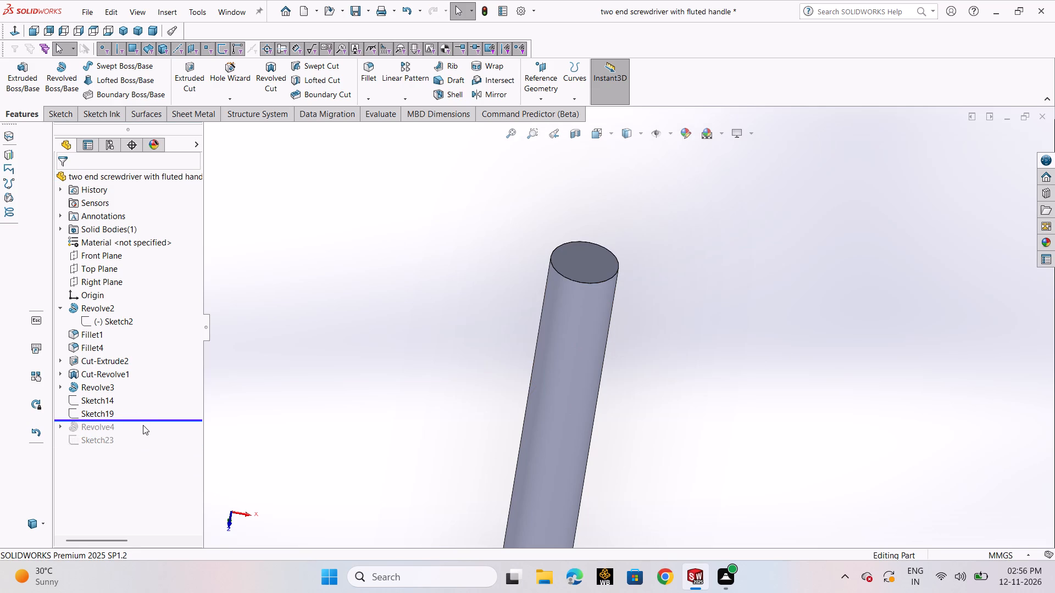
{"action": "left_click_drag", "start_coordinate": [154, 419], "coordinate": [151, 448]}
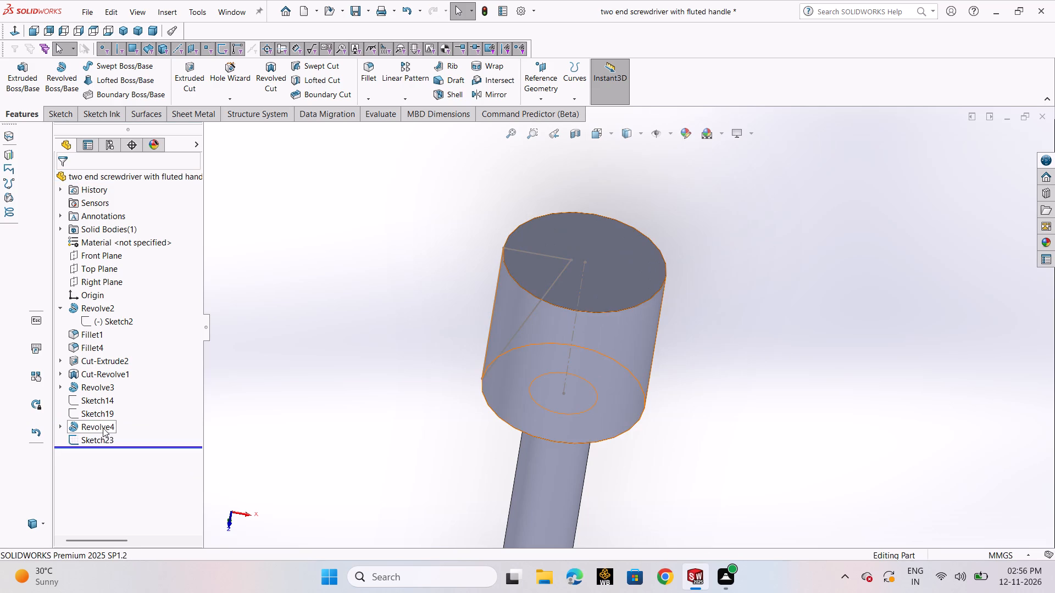
Delete the cylindrical head feature Revolve4 with its dependent Sketch23, along with the leftover profile Sketch22.
{"action": "left_click", "coordinate": [103, 428]}
{"action": "key", "text": "Delete"}
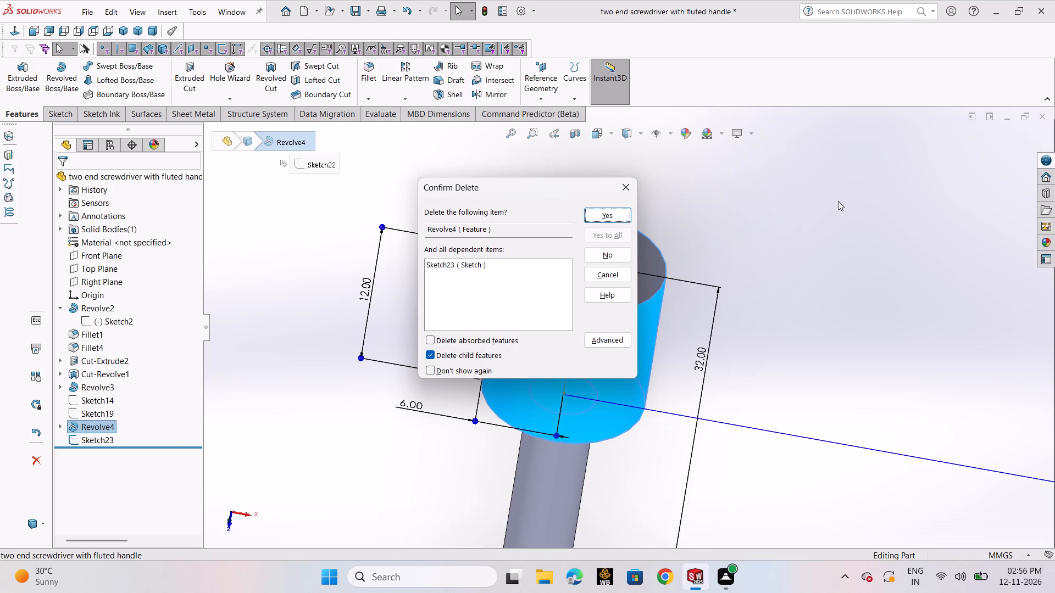
{"action": "left_click", "coordinate": [606, 211]}
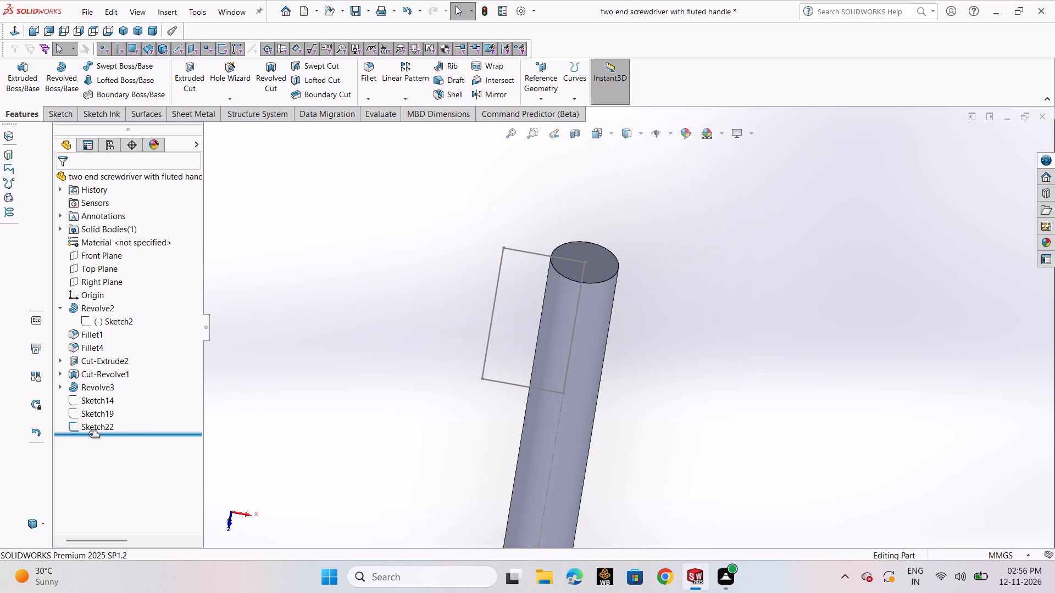
{"action": "left_click", "coordinate": [91, 429]}
{"action": "key", "text": "Delete"}
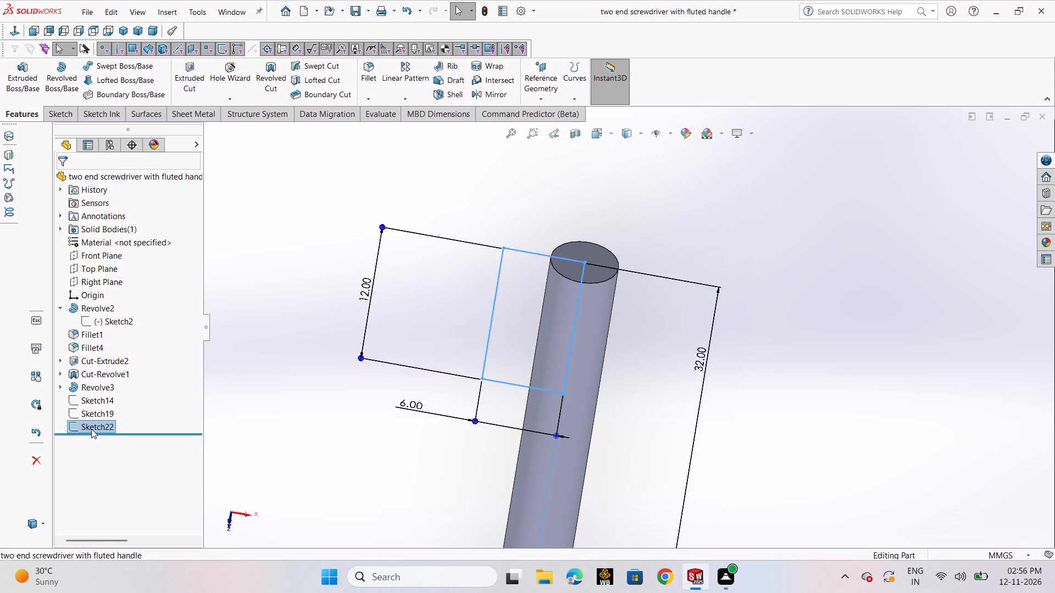
{"action": "left_click", "coordinate": [597, 212]}
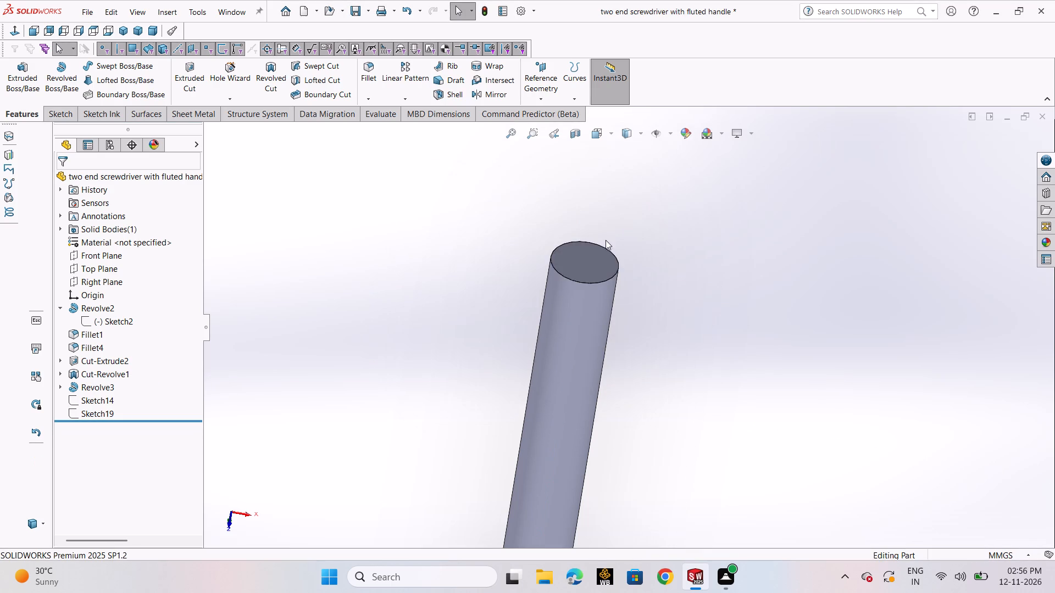
Fillet the circular shoulder edge where the handle's cylindrical grip meets the concave neck with a 1.5 mm radius.
{"action": "scroll", "coordinate": [624, 364], "scroll_direction": "up", "scroll_amount": 13}
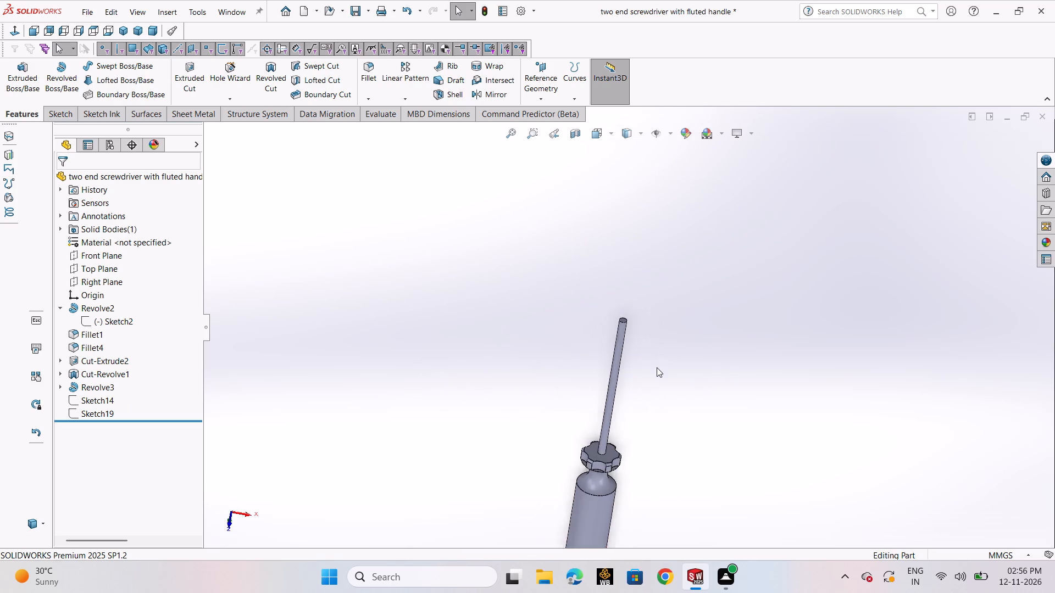
{"action": "scroll", "coordinate": [643, 479], "scroll_direction": "down", "scroll_amount": 3}
{"action": "scroll", "coordinate": [621, 423], "scroll_direction": "down", "scroll_amount": 3}
{"action": "middle_click_drag", "start_coordinate": [624, 432], "coordinate": [528, 479]}
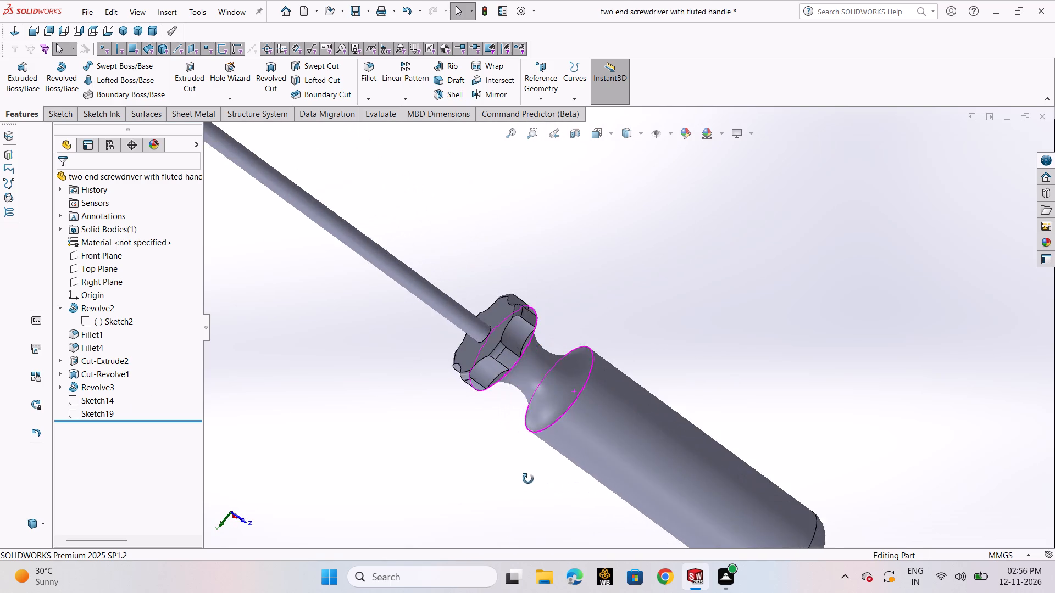
{"action": "middle_click_drag", "start_coordinate": [528, 479], "coordinate": [593, 443]}
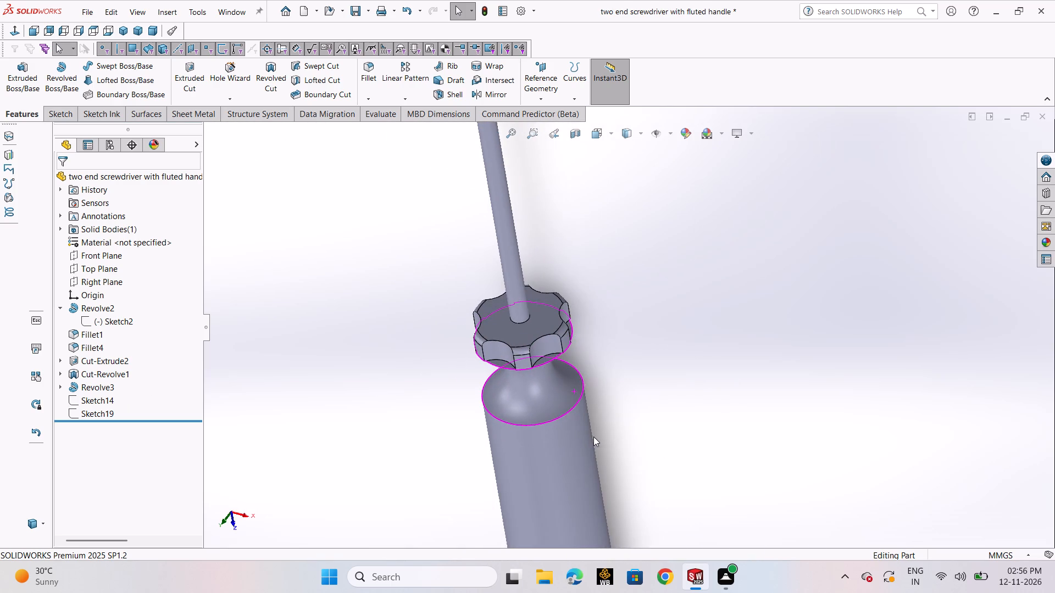
{"action": "scroll", "coordinate": [582, 433], "scroll_direction": "up", "scroll_amount": 2}
{"action": "scroll", "coordinate": [578, 417], "scroll_direction": "down", "scroll_amount": 3}
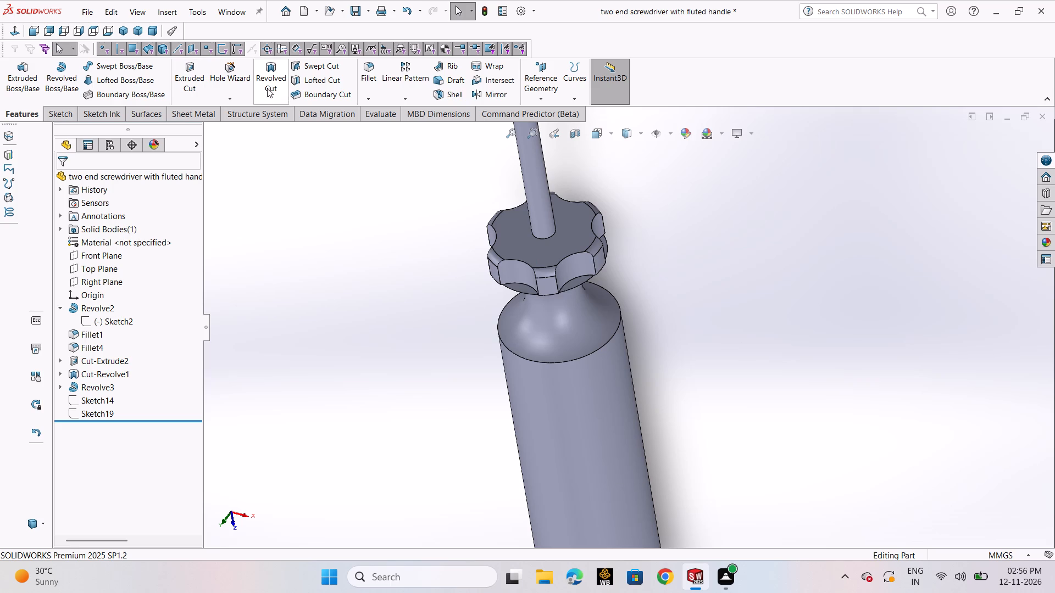
{"action": "left_click", "coordinate": [367, 81]}
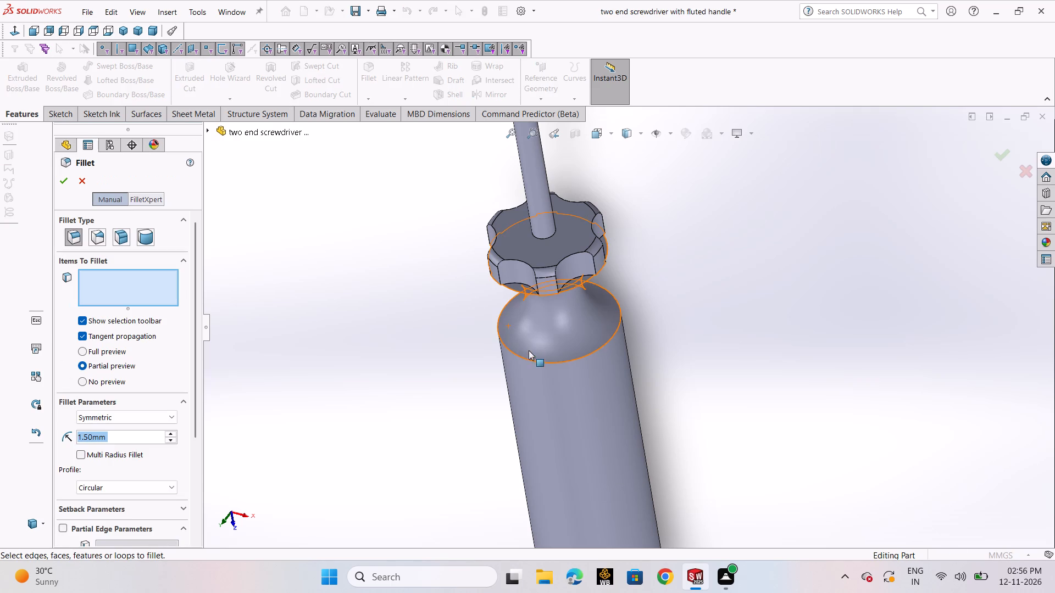
{"action": "left_click", "coordinate": [530, 361]}
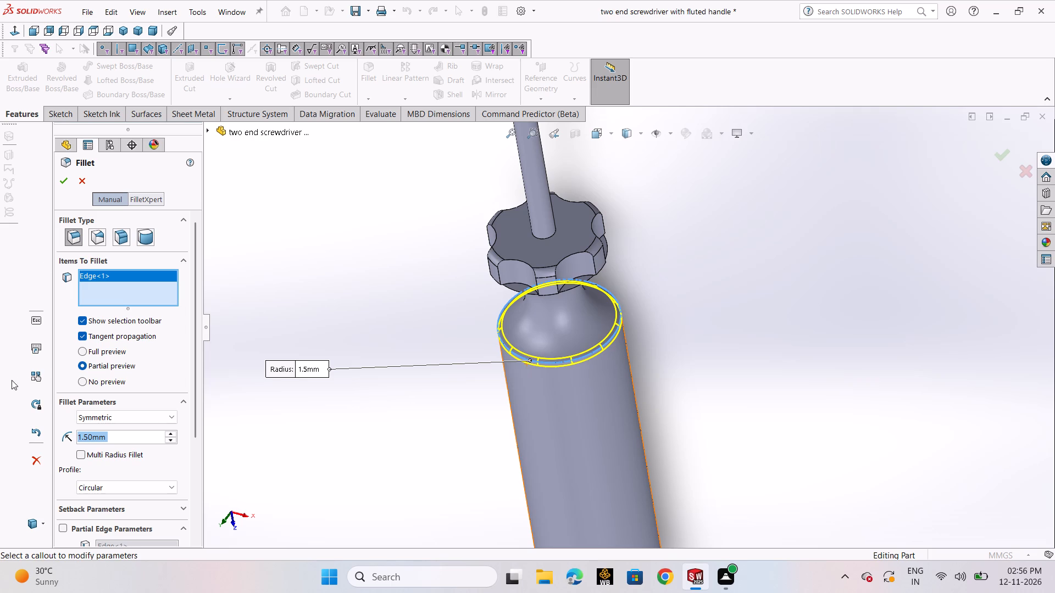
{"action": "left_click", "coordinate": [60, 177]}
{"action": "left_click", "coordinate": [302, 312]}
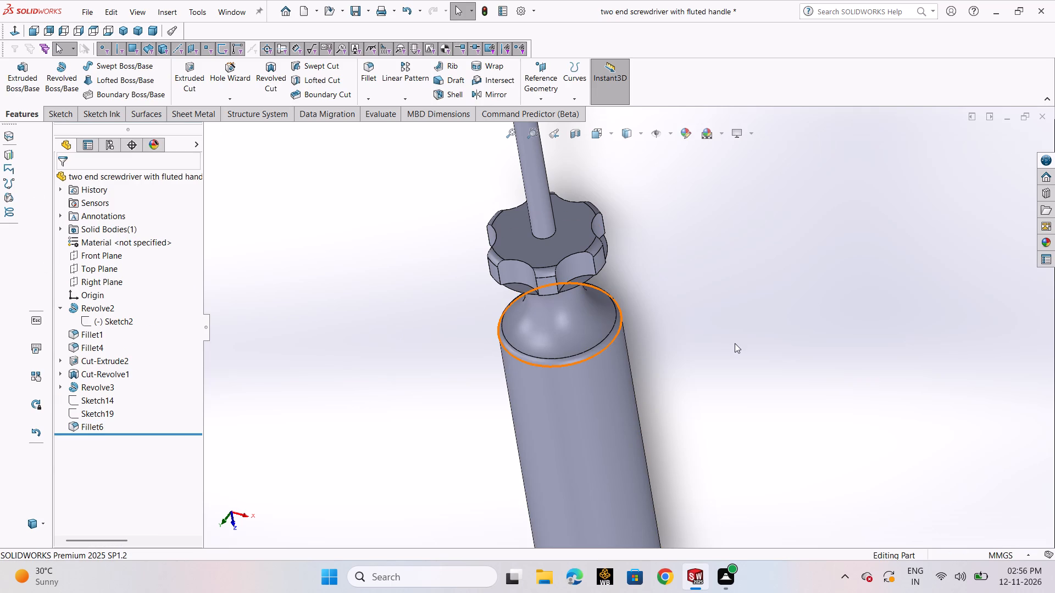
Fillet the full loop of edges around the grip-facing side of the fluted collar with a 1.5 mm radius.
{"action": "middle_click_drag", "start_coordinate": [698, 311], "coordinate": [658, 289]}
{"action": "left_click", "coordinate": [366, 74]}
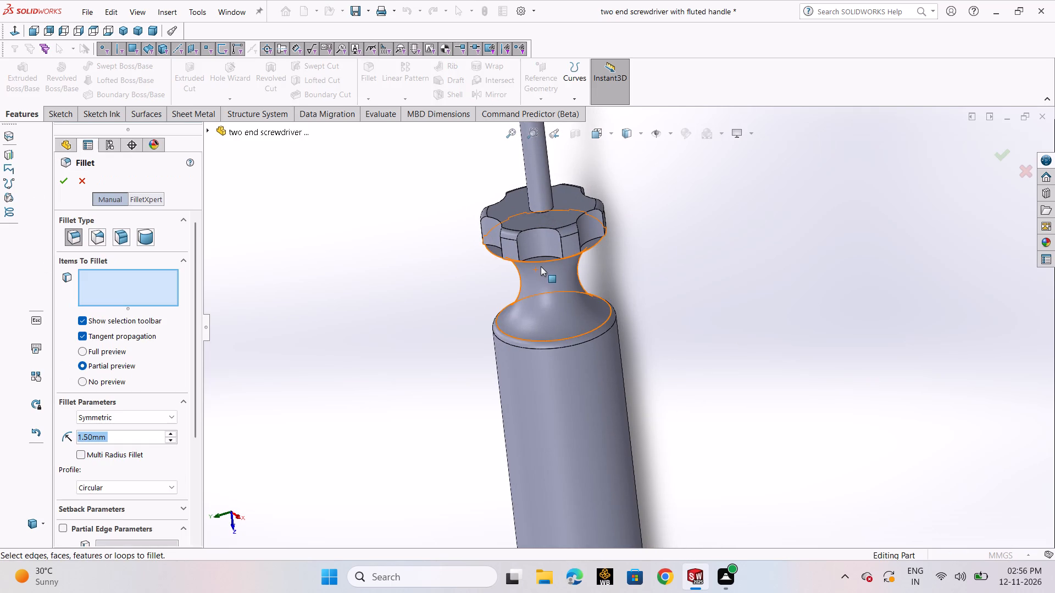
{"action": "left_click", "coordinate": [541, 262]}
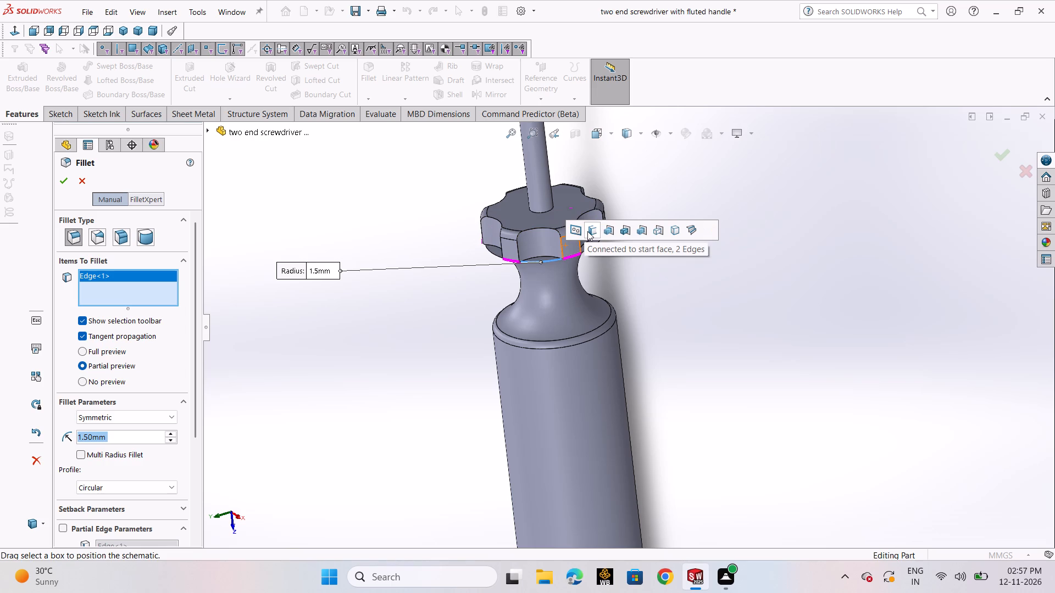
{"action": "left_click", "coordinate": [576, 231]}
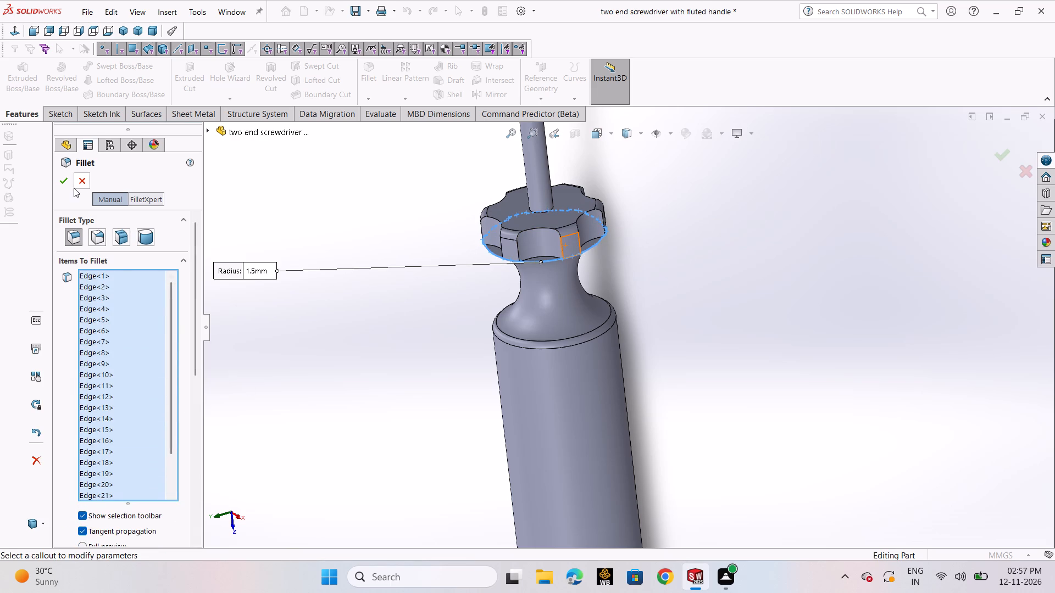
{"action": "left_click", "coordinate": [62, 185]}
{"action": "left_click", "coordinate": [388, 405]}
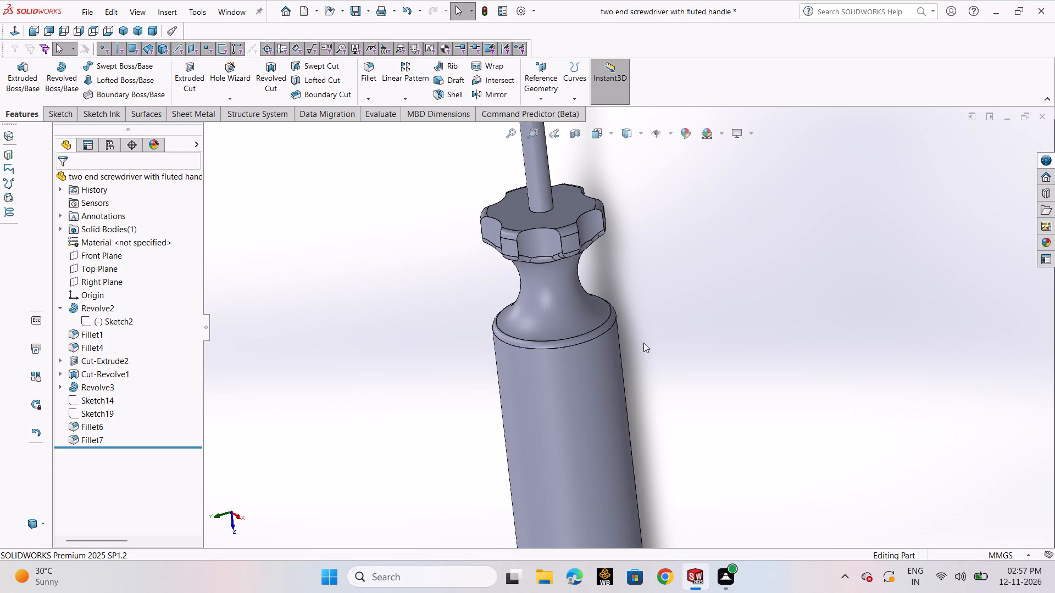
Examine the new fillets on the fluted collar and the grip's shoulder from several angles.
{"action": "middle_click_drag", "start_coordinate": [645, 339], "coordinate": [608, 297]}
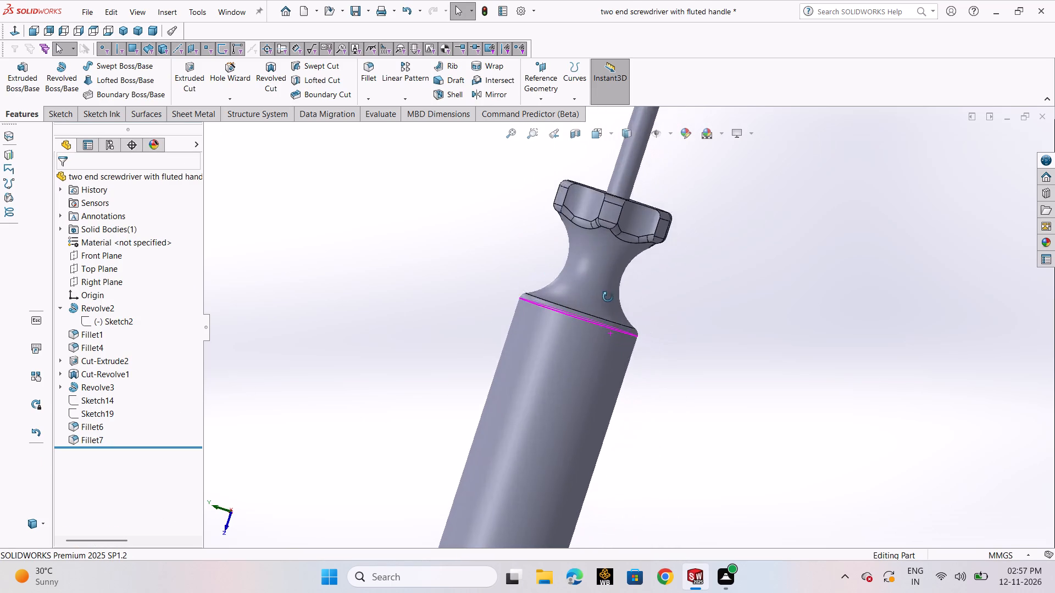
{"action": "middle_click_drag", "start_coordinate": [608, 297], "coordinate": [527, 357]}
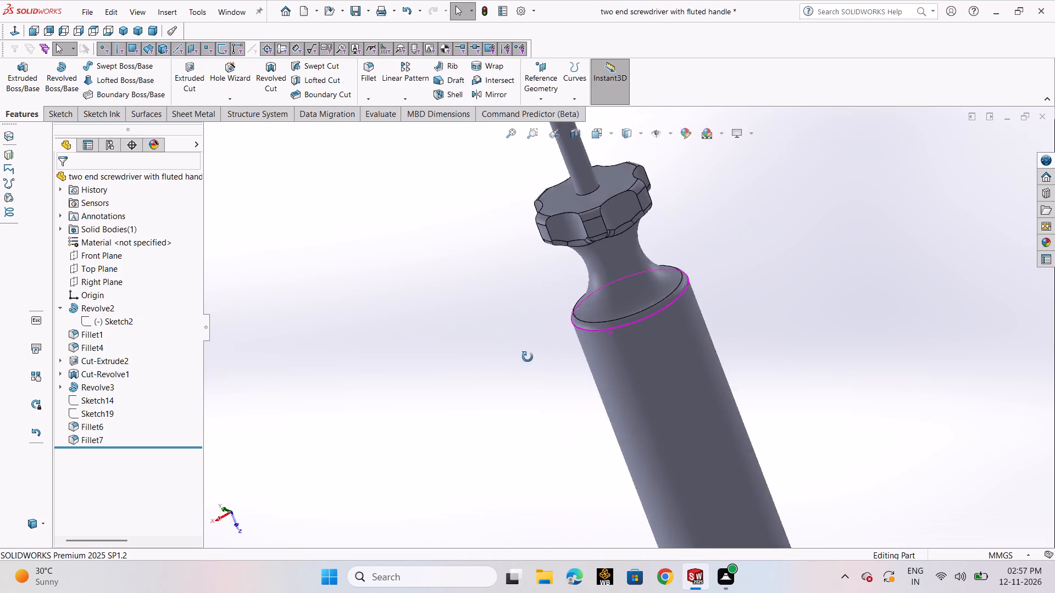
{"action": "middle_click_drag", "start_coordinate": [527, 357], "coordinate": [668, 323]}
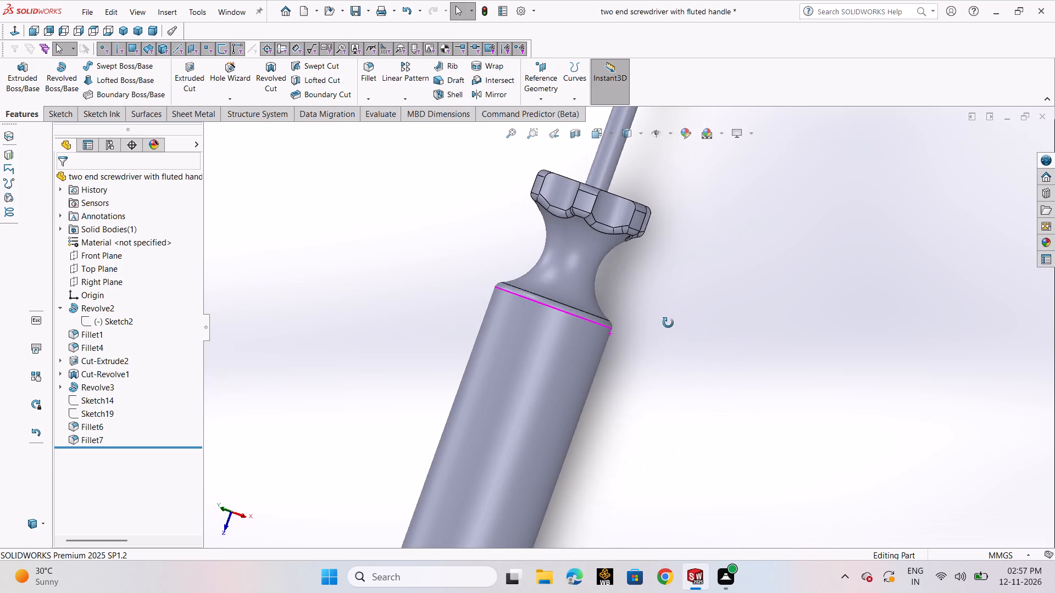
{"action": "middle_click_drag", "start_coordinate": [668, 323], "coordinate": [619, 415]}
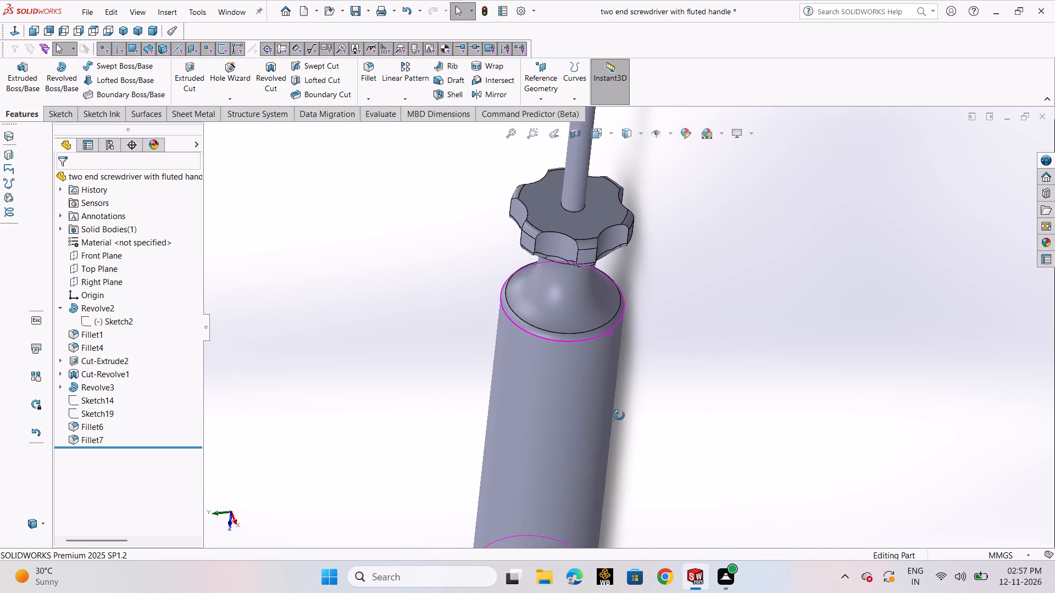
{"action": "middle_click_drag", "start_coordinate": [619, 415], "coordinate": [619, 440]}
{"action": "scroll", "coordinate": [690, 355], "scroll_direction": "up", "scroll_amount": 1}
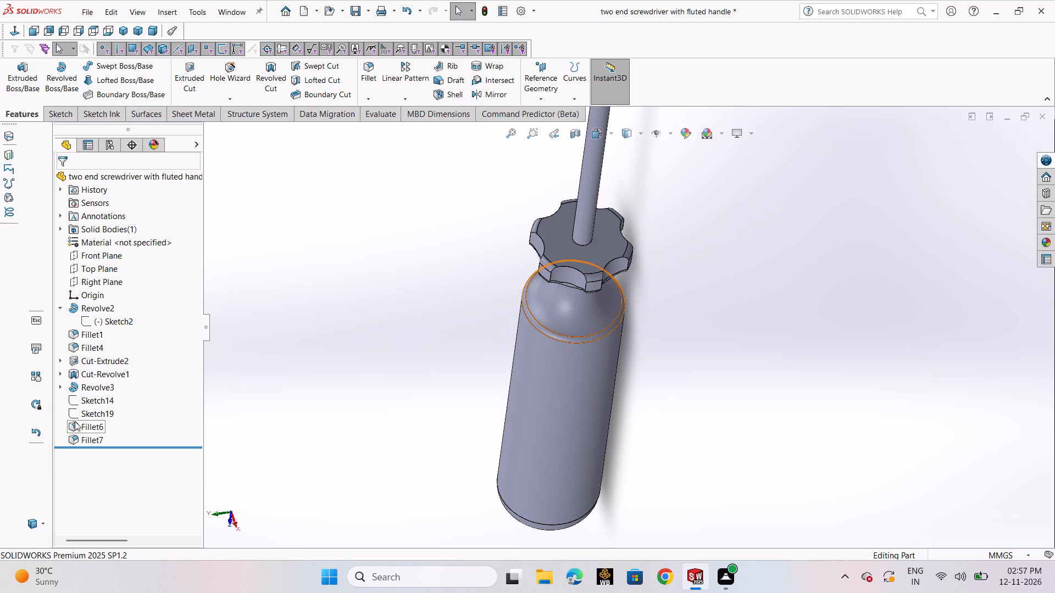
Undo the last fillet on the grip-facing edges of the fluted collar.
{"action": "key", "text": "ctrl+z"}
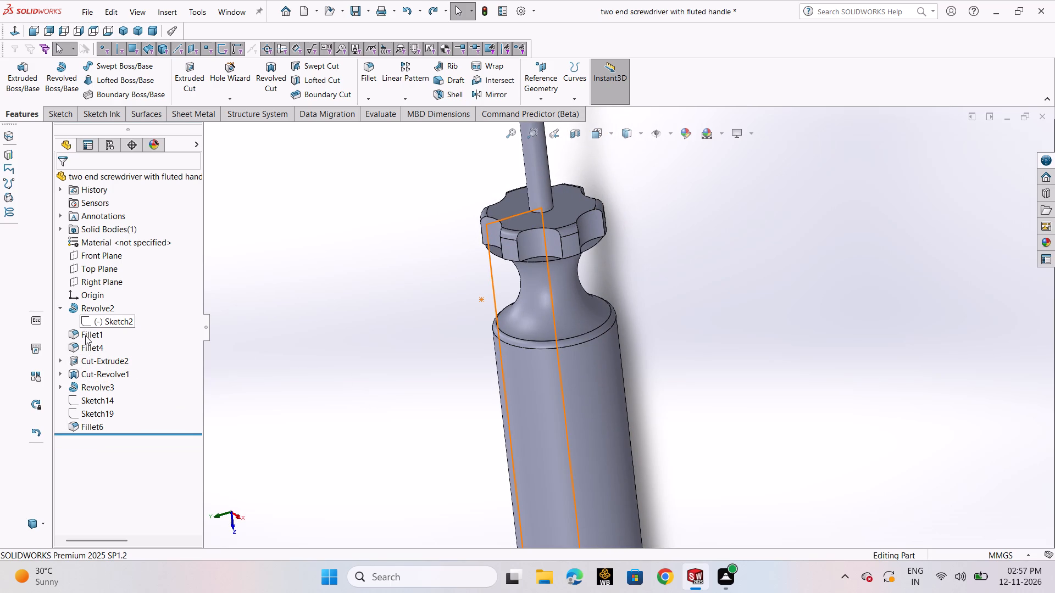
Edit Sketch2 of Revolve2 to round the profile's outer corner at the shaft end with a 1.5 mm sketch fillet, and rebuild despite errors.
{"action": "left_click", "coordinate": [114, 323]}
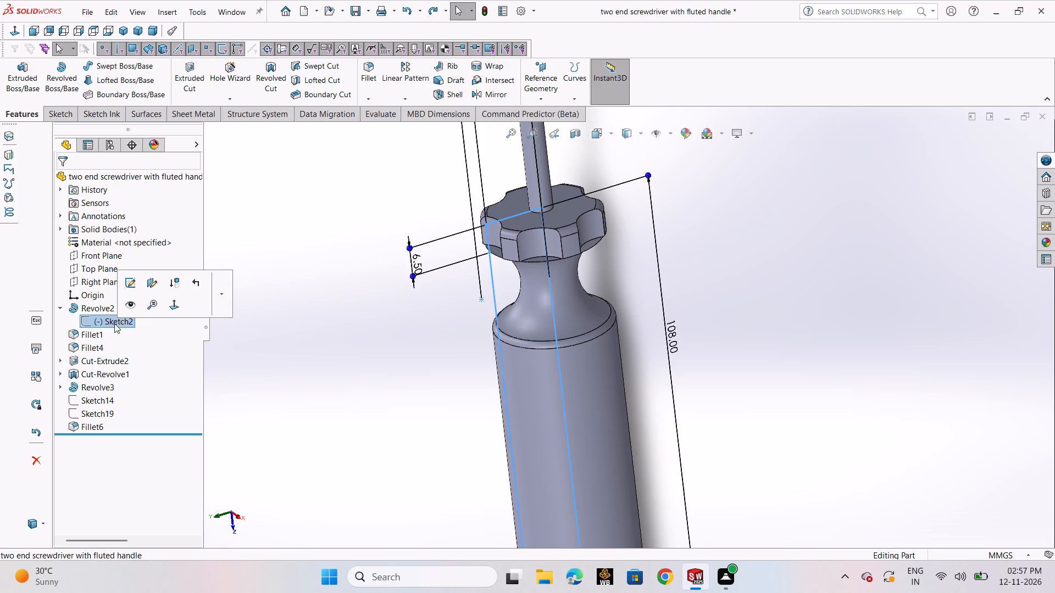
{"action": "left_click", "coordinate": [132, 287]}
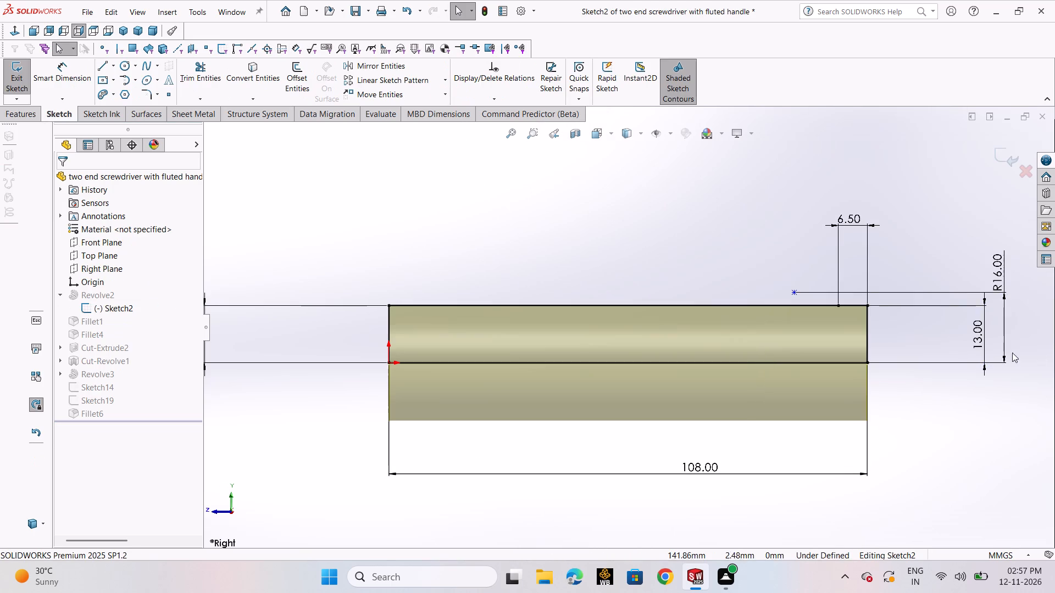
{"action": "scroll", "coordinate": [1046, 392], "scroll_direction": "down", "scroll_amount": 2}
{"action": "left_click", "coordinate": [146, 92]}
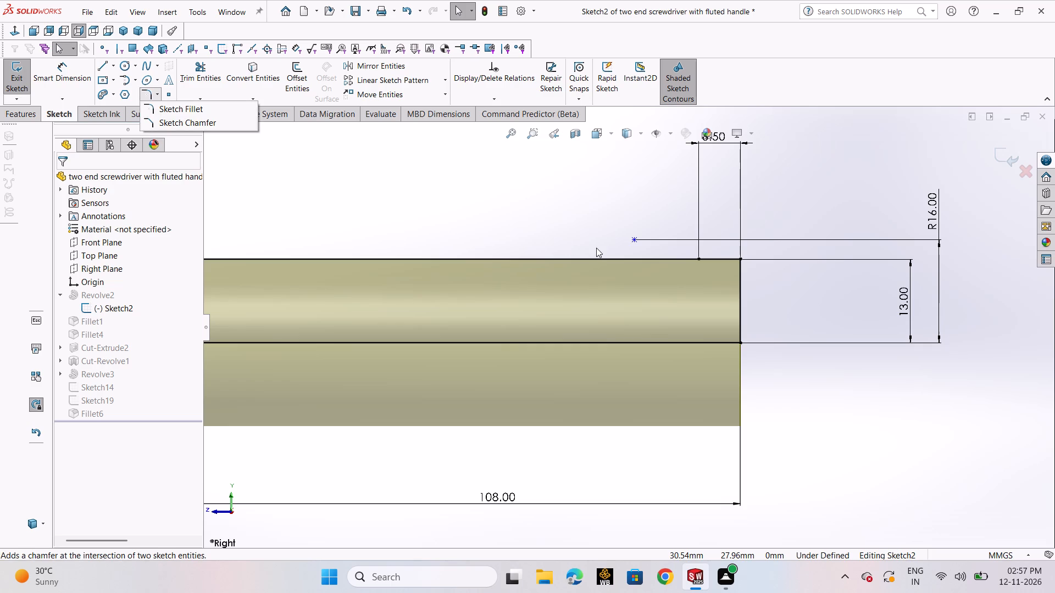
{"action": "left_click", "coordinate": [210, 109]}
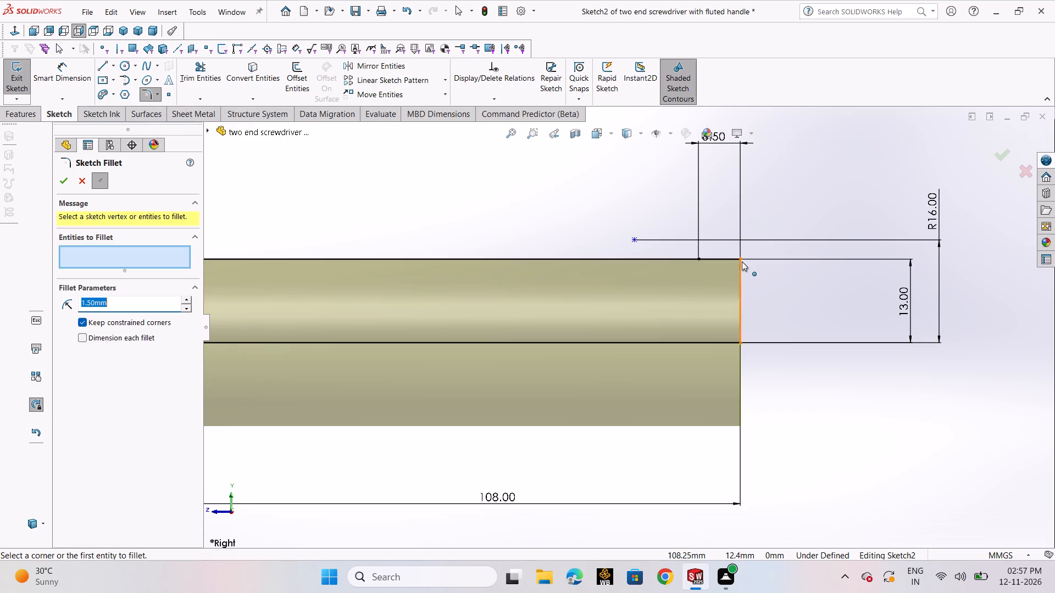
{"action": "left_click", "coordinate": [742, 260]}
{"action": "left_click", "coordinate": [65, 184]}
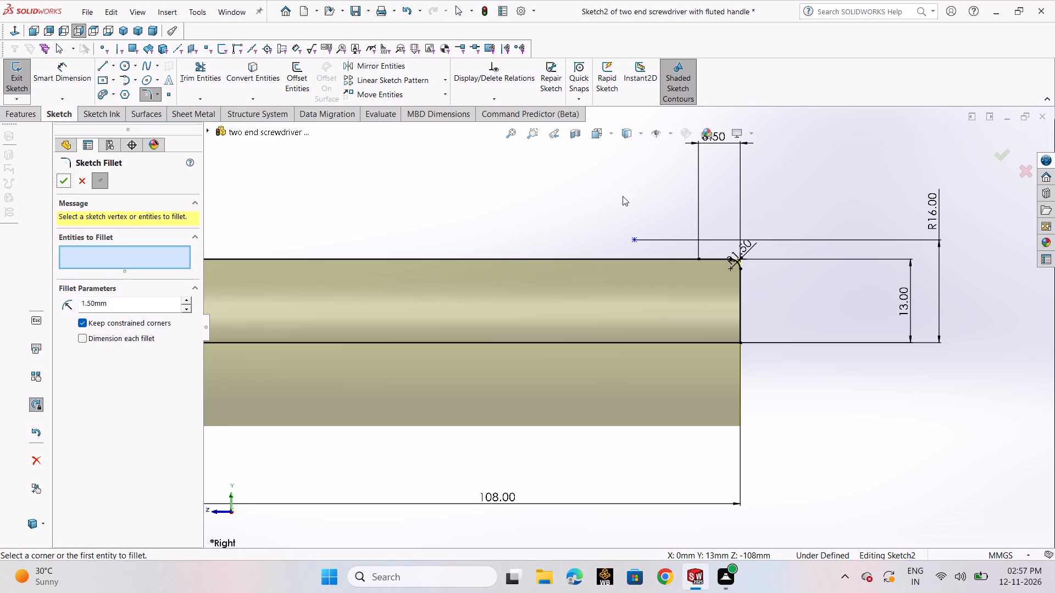
{"action": "left_click", "coordinate": [997, 155]}
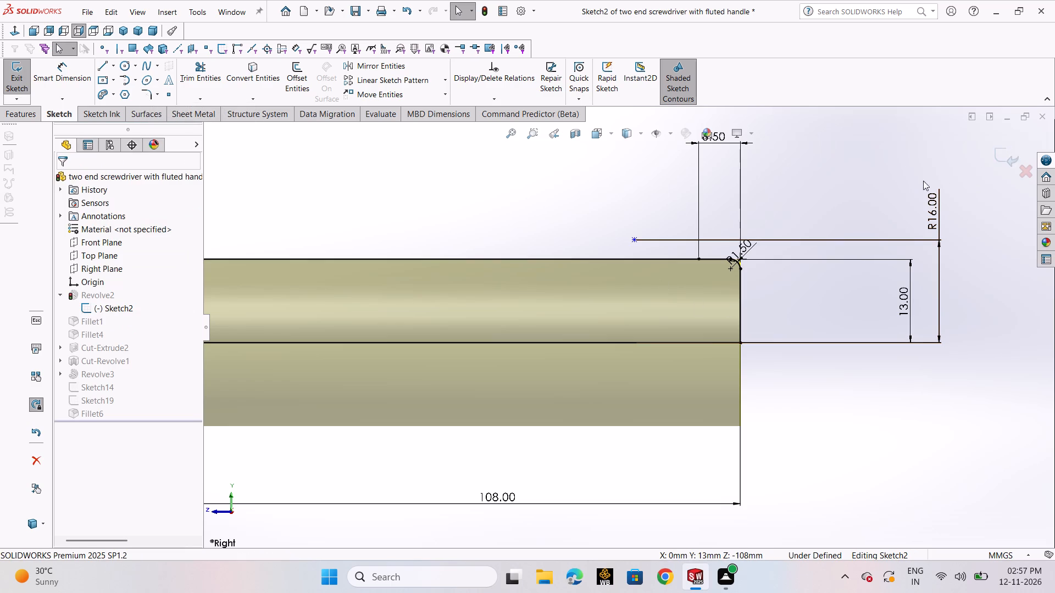
{"action": "left_click", "coordinate": [1007, 155]}
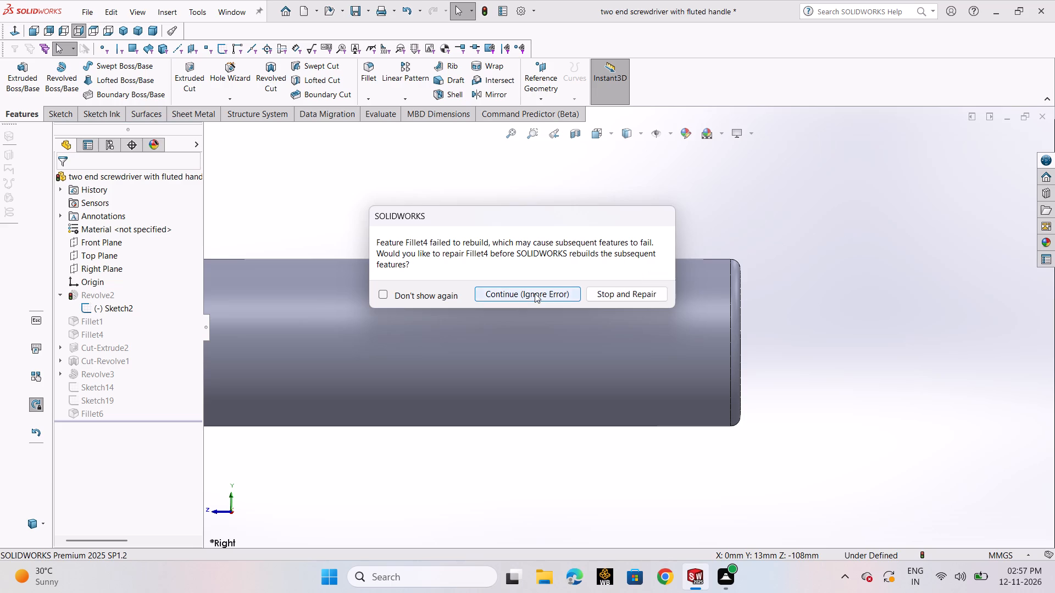
{"action": "left_click", "coordinate": [535, 293]}
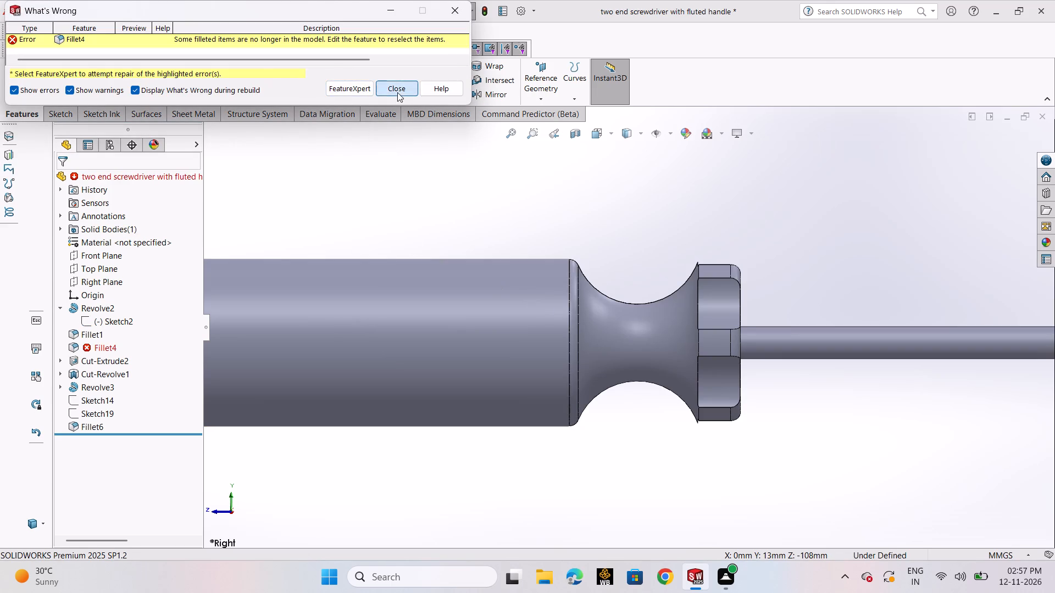
{"action": "left_click", "coordinate": [397, 92]}
Delete the Fillet4 feature from the model.
{"action": "scroll", "coordinate": [615, 248], "scroll_direction": "up", "scroll_amount": 2}
{"action": "middle_click_drag", "start_coordinate": [709, 242], "coordinate": [688, 212]}
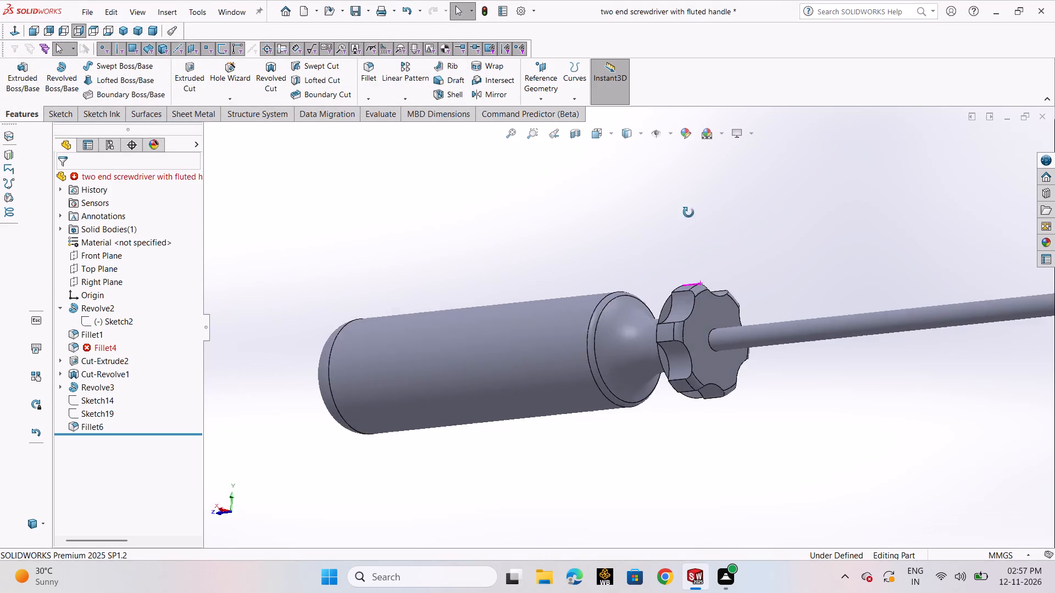
{"action": "middle_click_drag", "start_coordinate": [688, 212], "coordinate": [710, 271]}
{"action": "scroll", "coordinate": [668, 317], "scroll_direction": "down", "scroll_amount": 3}
{"action": "middle_click_drag", "start_coordinate": [791, 282], "coordinate": [786, 274]}
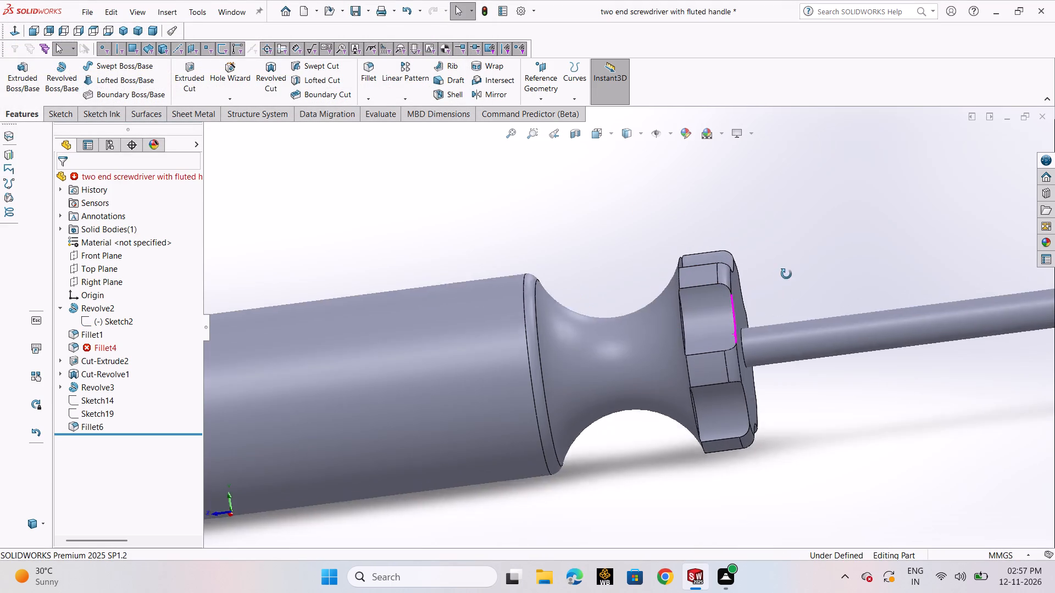
{"action": "middle_click_drag", "start_coordinate": [786, 274], "coordinate": [703, 200]}
{"action": "scroll", "coordinate": [724, 339], "scroll_direction": "down", "scroll_amount": 1}
{"action": "scroll", "coordinate": [724, 344], "scroll_direction": "up", "scroll_amount": 1}
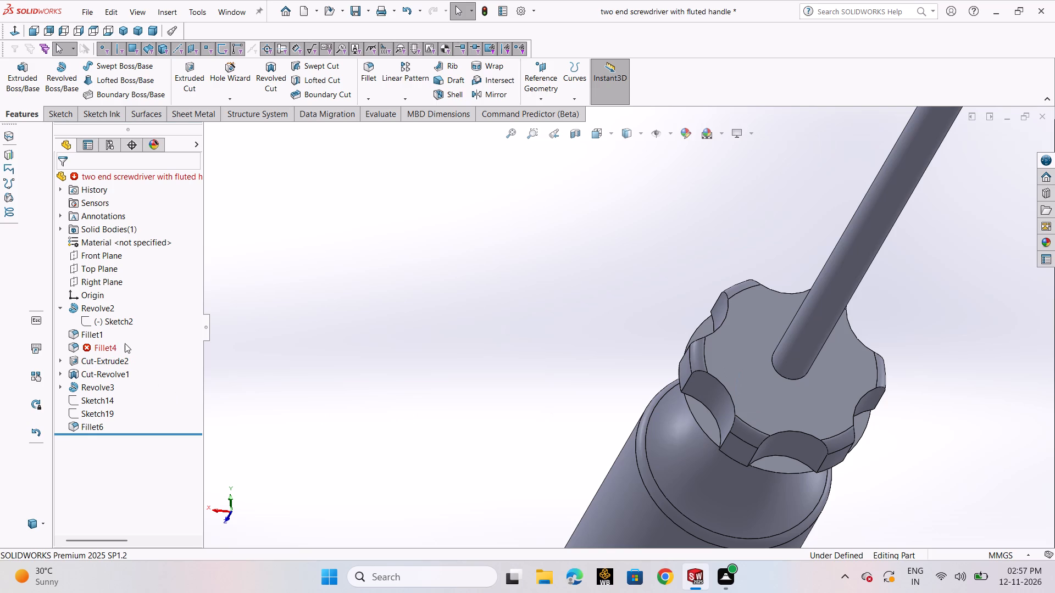
{"action": "left_click", "coordinate": [104, 349]}
{"action": "right_click", "coordinate": [104, 349]}
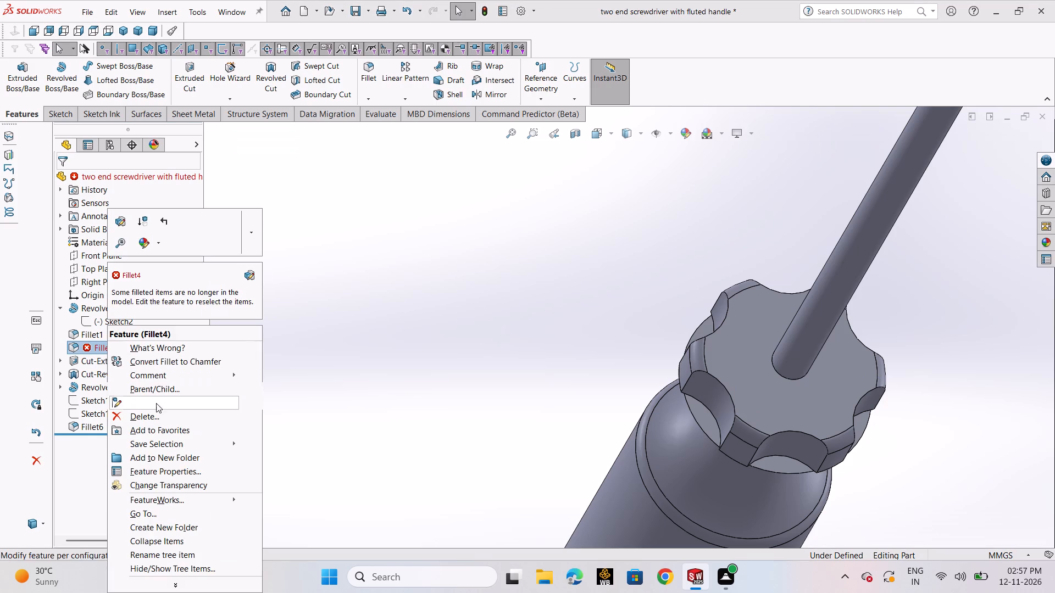
{"action": "left_click", "coordinate": [152, 411]}
{"action": "left_click", "coordinate": [599, 217]}
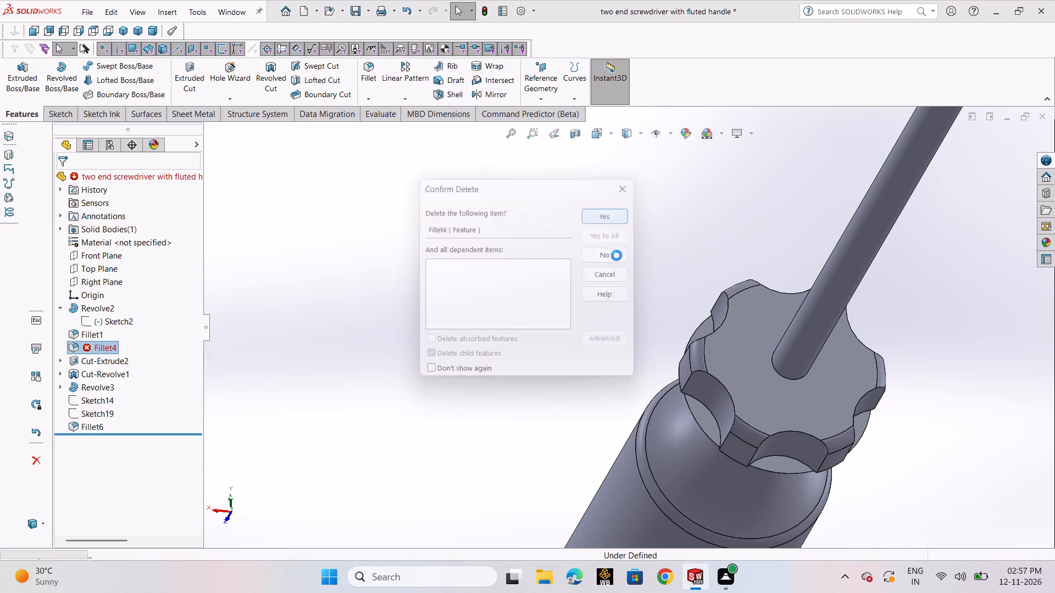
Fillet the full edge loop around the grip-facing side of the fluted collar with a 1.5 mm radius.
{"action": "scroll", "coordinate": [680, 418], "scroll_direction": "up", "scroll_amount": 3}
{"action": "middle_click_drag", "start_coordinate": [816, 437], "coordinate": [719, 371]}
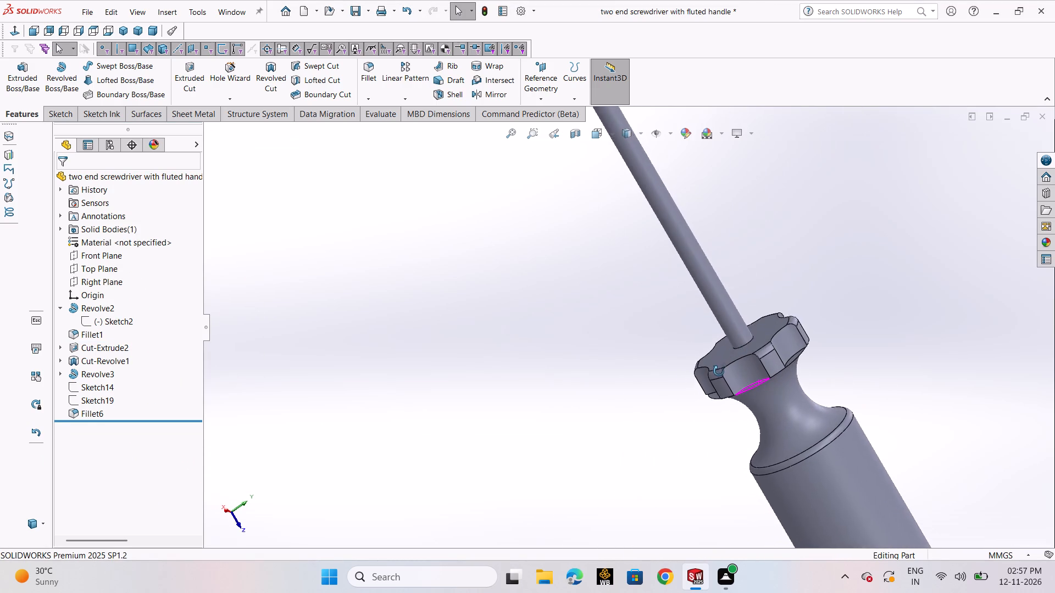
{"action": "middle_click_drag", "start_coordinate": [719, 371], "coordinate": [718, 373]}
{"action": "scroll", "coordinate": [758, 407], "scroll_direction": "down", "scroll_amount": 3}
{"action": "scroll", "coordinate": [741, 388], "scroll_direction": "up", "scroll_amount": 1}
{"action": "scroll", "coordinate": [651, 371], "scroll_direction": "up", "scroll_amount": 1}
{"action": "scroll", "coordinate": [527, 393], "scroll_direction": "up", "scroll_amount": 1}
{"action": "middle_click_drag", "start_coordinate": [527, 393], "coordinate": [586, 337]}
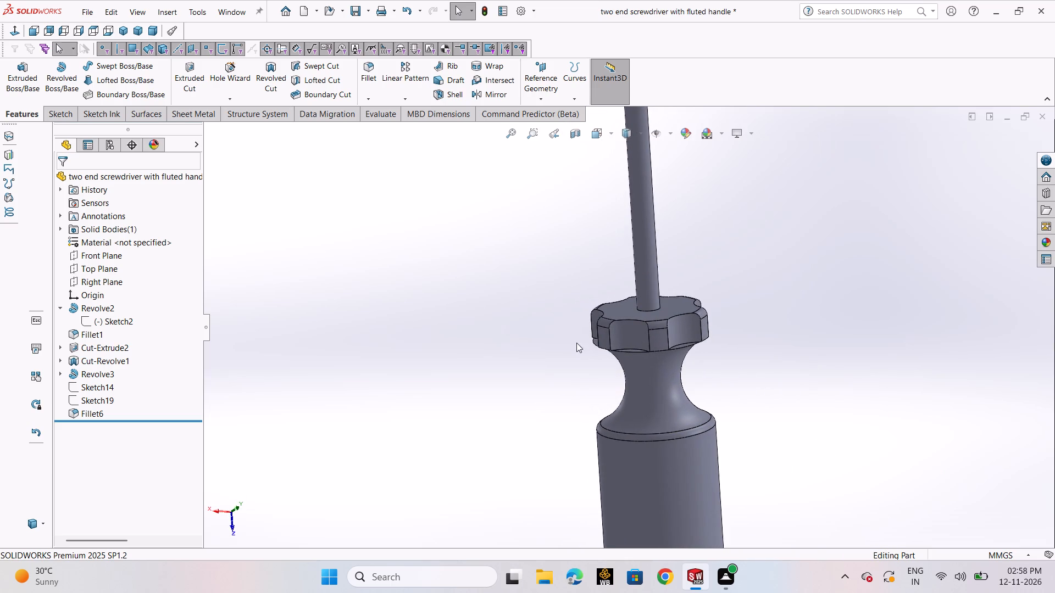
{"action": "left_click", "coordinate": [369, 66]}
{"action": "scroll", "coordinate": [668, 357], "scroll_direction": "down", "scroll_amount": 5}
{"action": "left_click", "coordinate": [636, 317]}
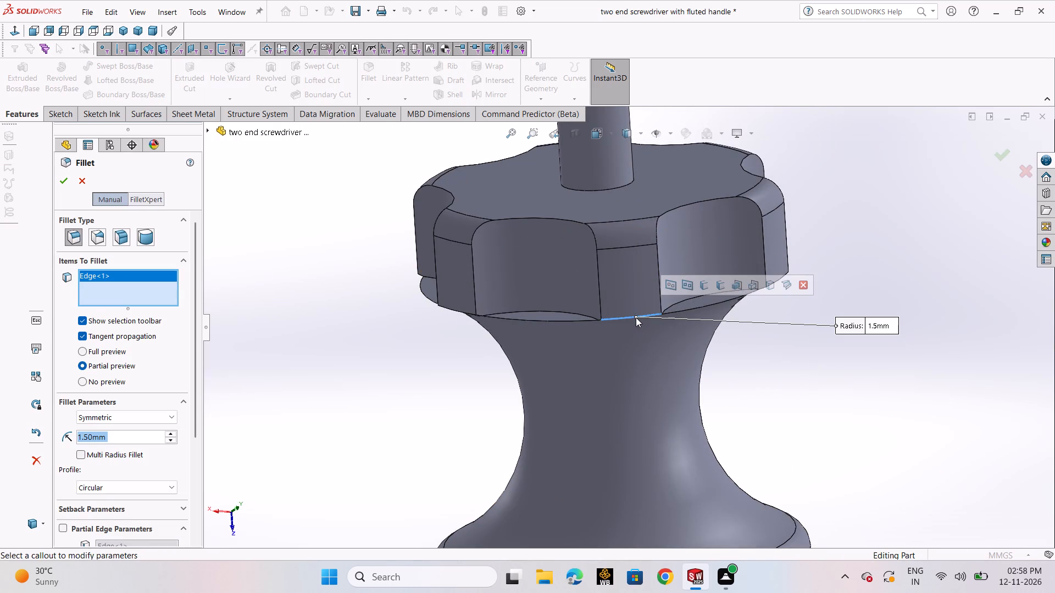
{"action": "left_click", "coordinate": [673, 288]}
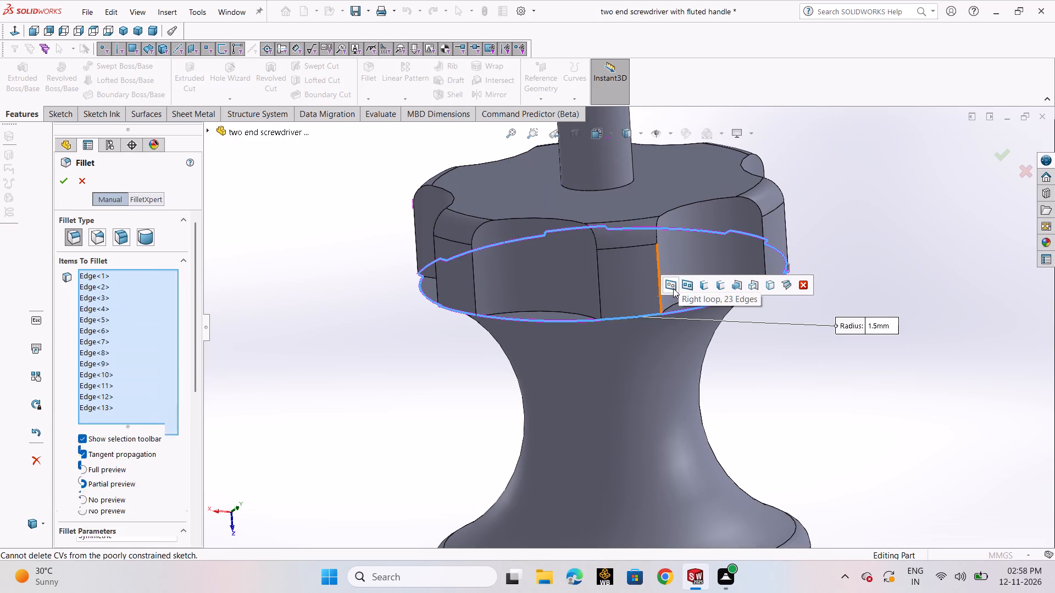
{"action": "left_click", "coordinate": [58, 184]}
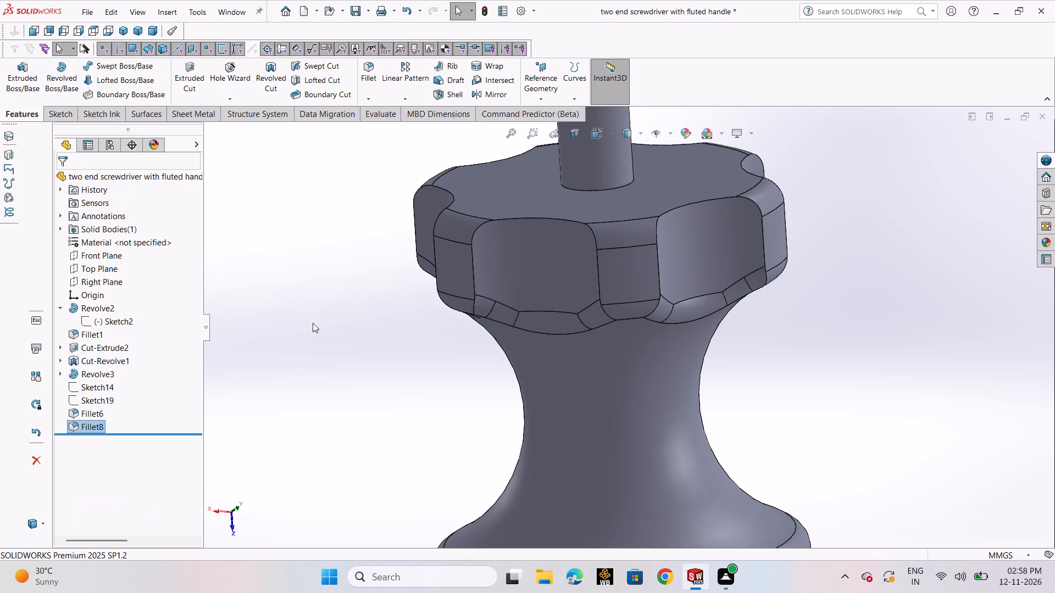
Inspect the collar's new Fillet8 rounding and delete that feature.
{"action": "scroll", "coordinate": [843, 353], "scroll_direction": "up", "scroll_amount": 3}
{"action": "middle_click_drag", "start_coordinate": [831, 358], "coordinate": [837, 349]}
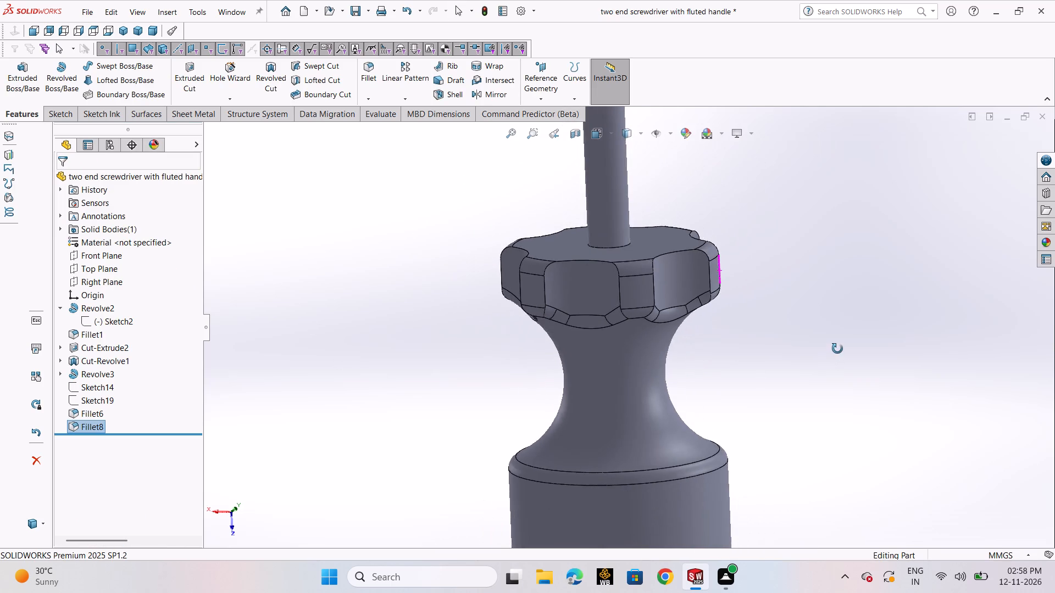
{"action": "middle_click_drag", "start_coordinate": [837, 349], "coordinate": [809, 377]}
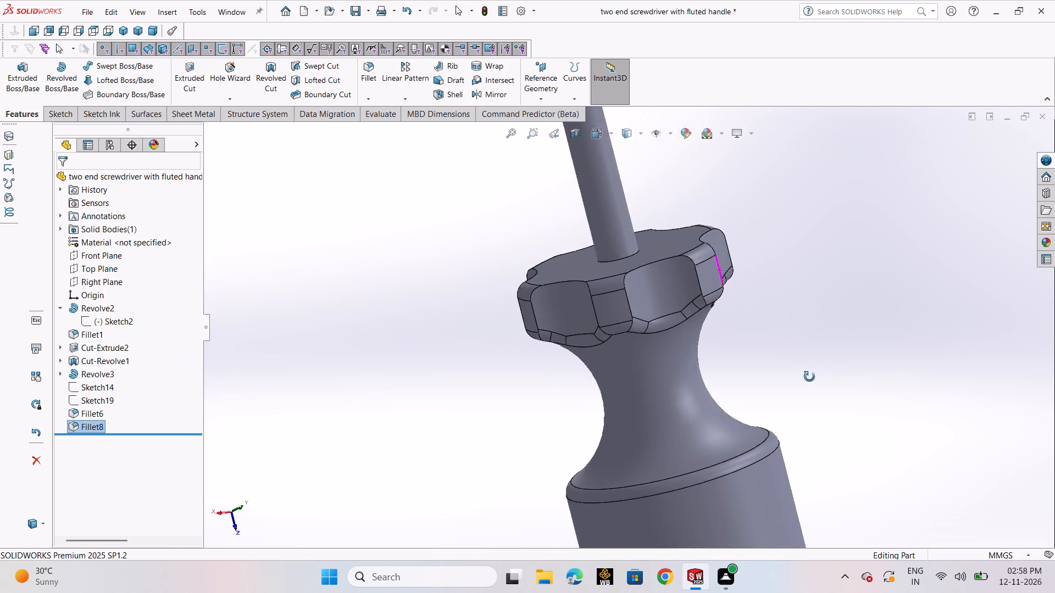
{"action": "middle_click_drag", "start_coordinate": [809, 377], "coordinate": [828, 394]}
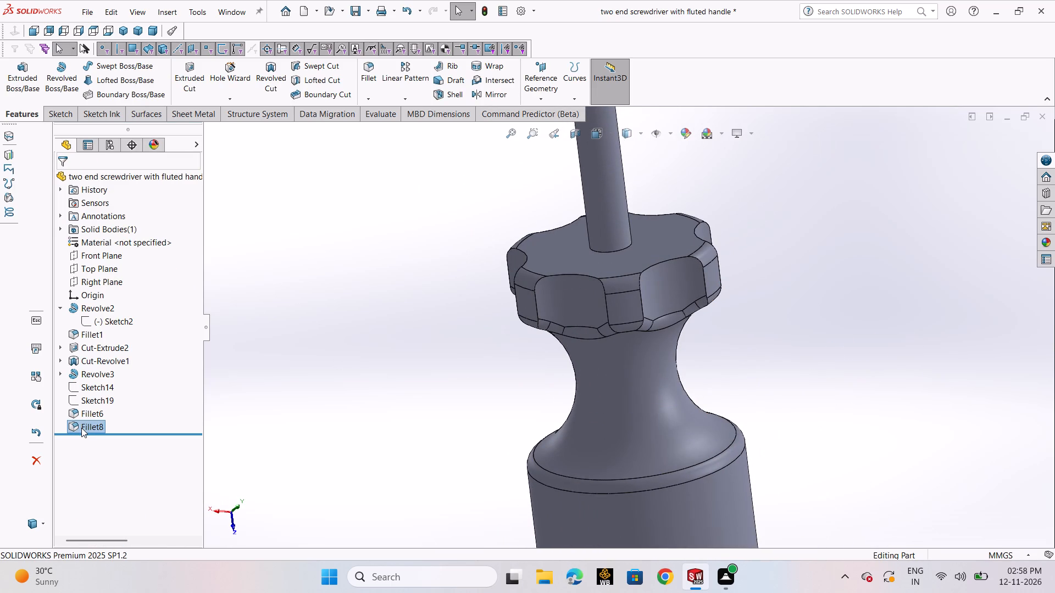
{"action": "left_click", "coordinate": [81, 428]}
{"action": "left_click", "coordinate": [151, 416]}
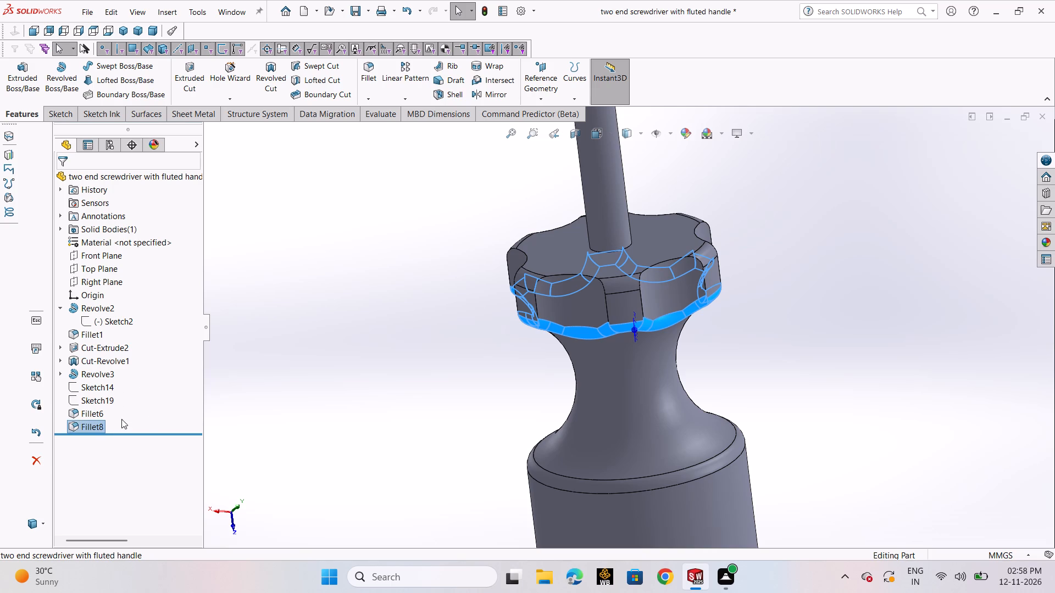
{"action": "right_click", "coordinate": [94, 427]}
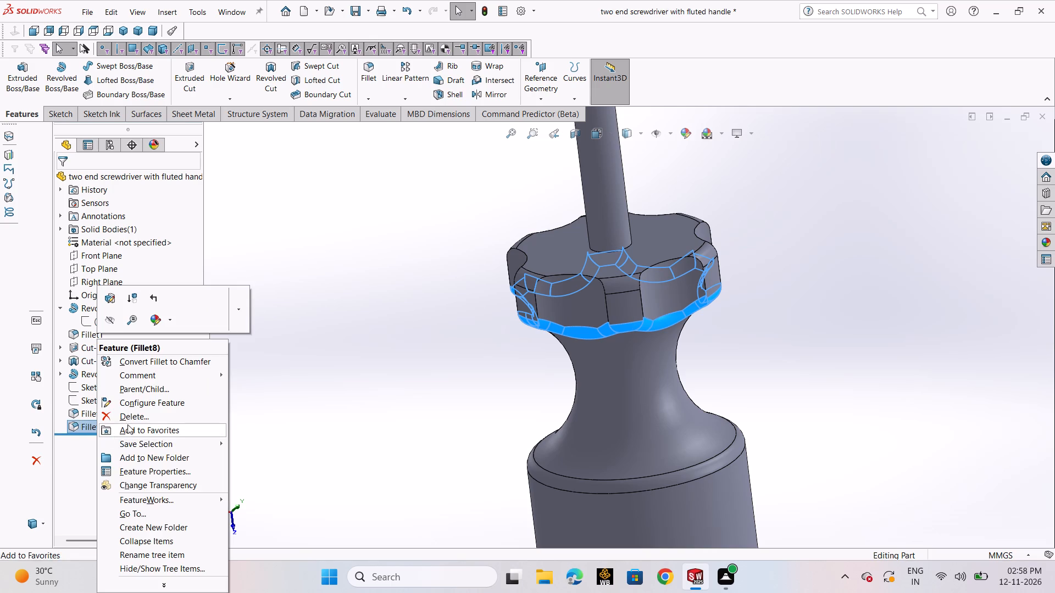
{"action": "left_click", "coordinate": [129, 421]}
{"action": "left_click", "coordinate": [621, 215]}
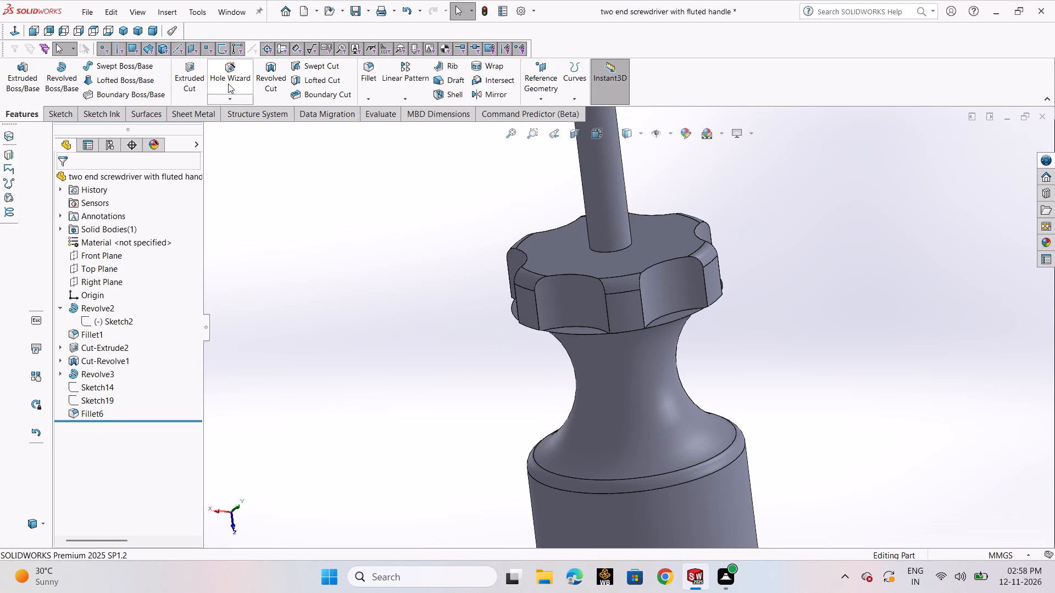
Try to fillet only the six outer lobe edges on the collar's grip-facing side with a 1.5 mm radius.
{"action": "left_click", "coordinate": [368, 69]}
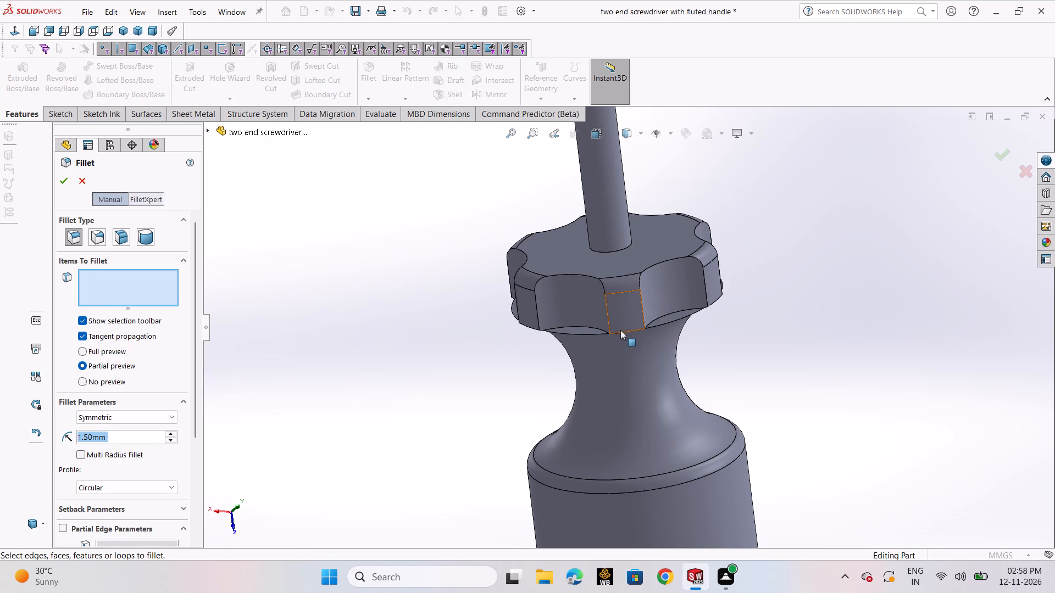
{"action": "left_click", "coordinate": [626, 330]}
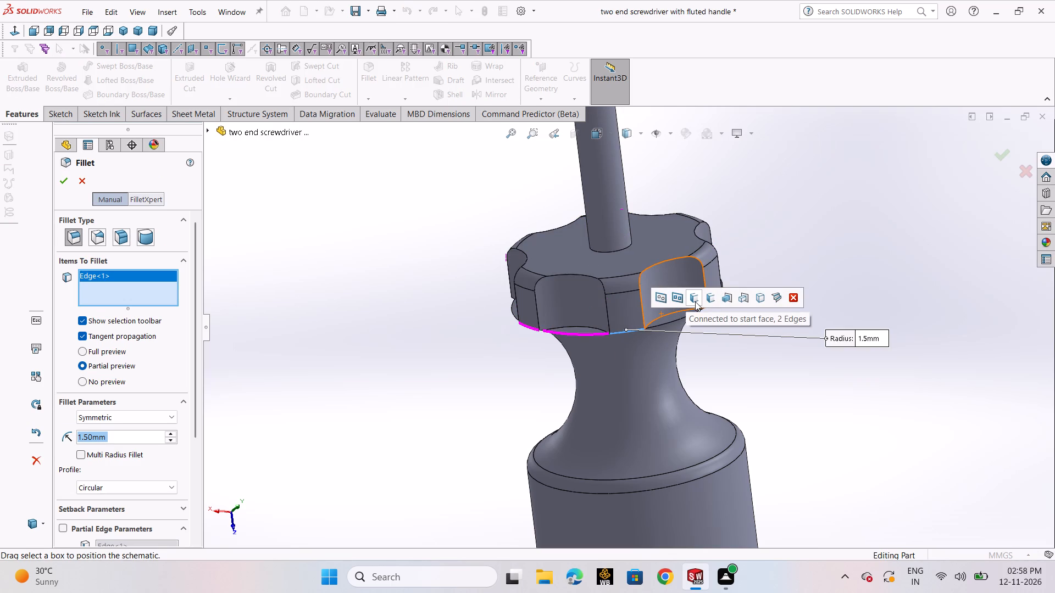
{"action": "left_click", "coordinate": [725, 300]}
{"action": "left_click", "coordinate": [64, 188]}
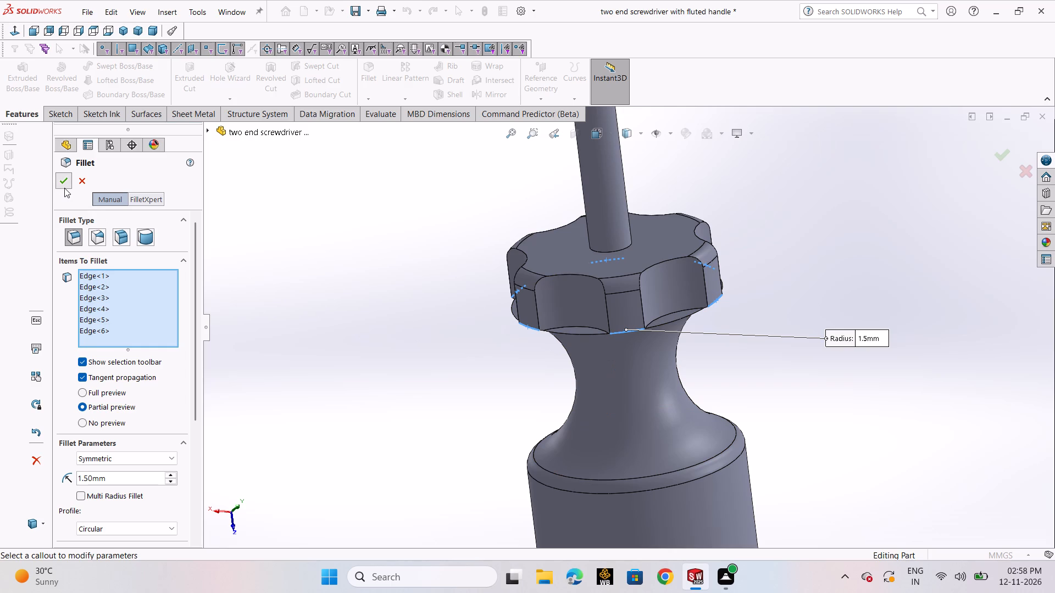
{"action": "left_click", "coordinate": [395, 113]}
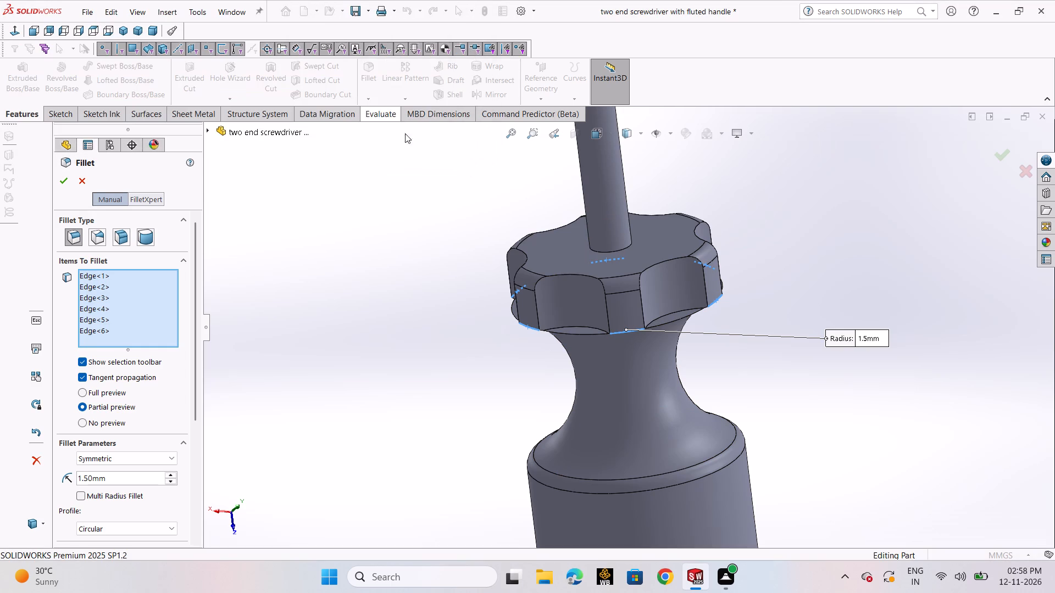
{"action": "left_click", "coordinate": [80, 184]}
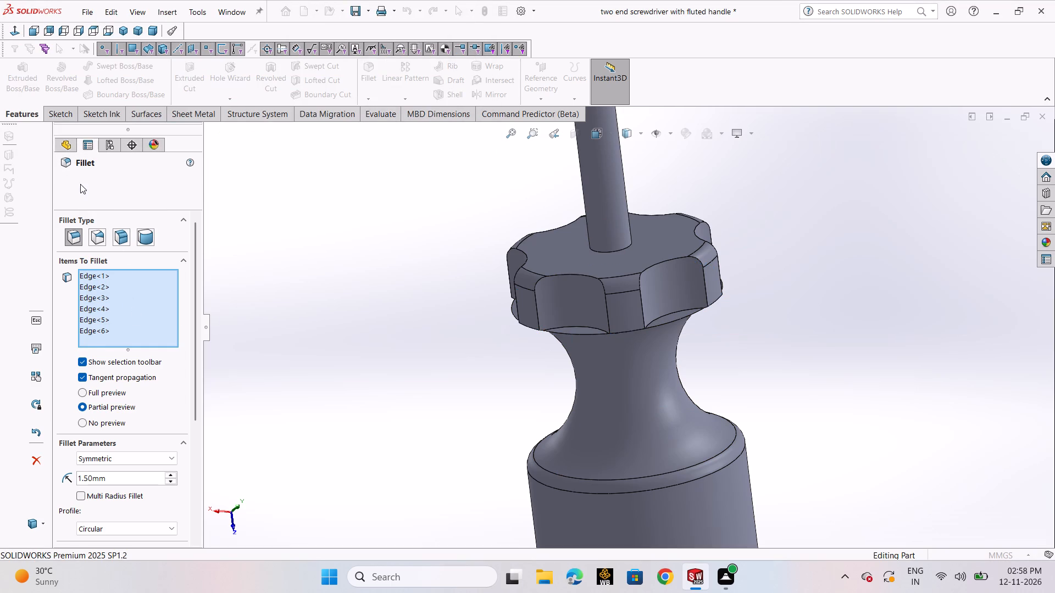
Examine the grip-facing edges of the fluted collar from several angles.
{"action": "scroll", "coordinate": [786, 345], "scroll_direction": "down", "scroll_amount": 4}
{"action": "middle_click_drag", "start_coordinate": [713, 345], "coordinate": [704, 256]}
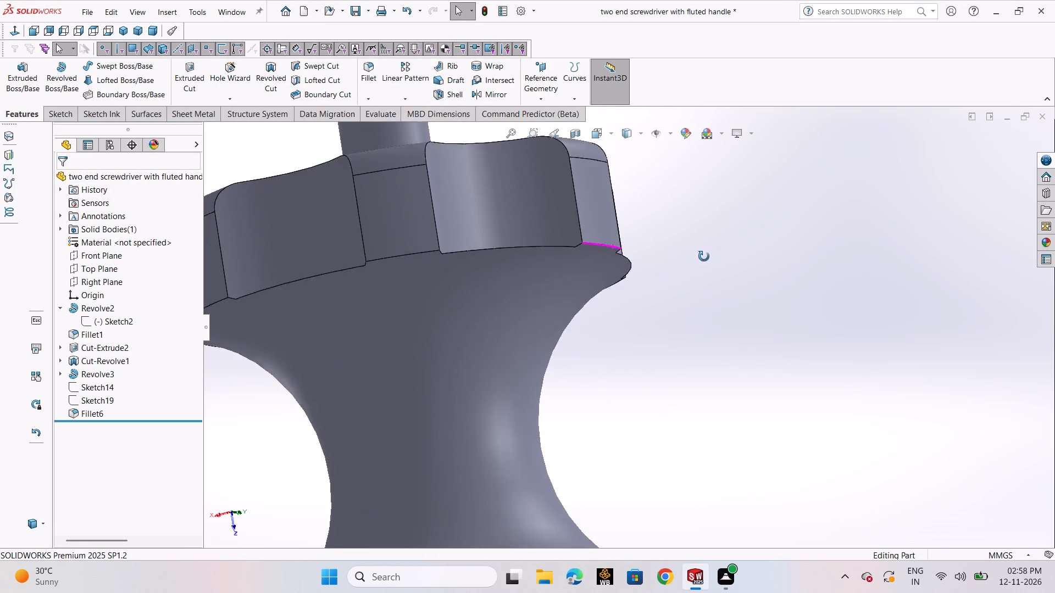
{"action": "middle_click_drag", "start_coordinate": [704, 256], "coordinate": [740, 239]}
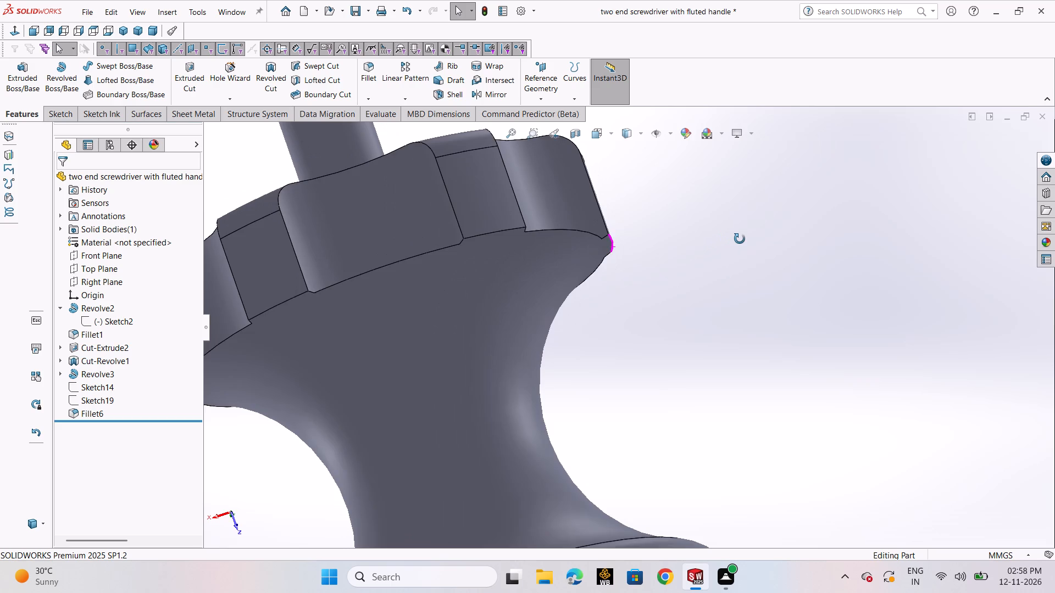
{"action": "middle_click_drag", "start_coordinate": [740, 239], "coordinate": [742, 254]}
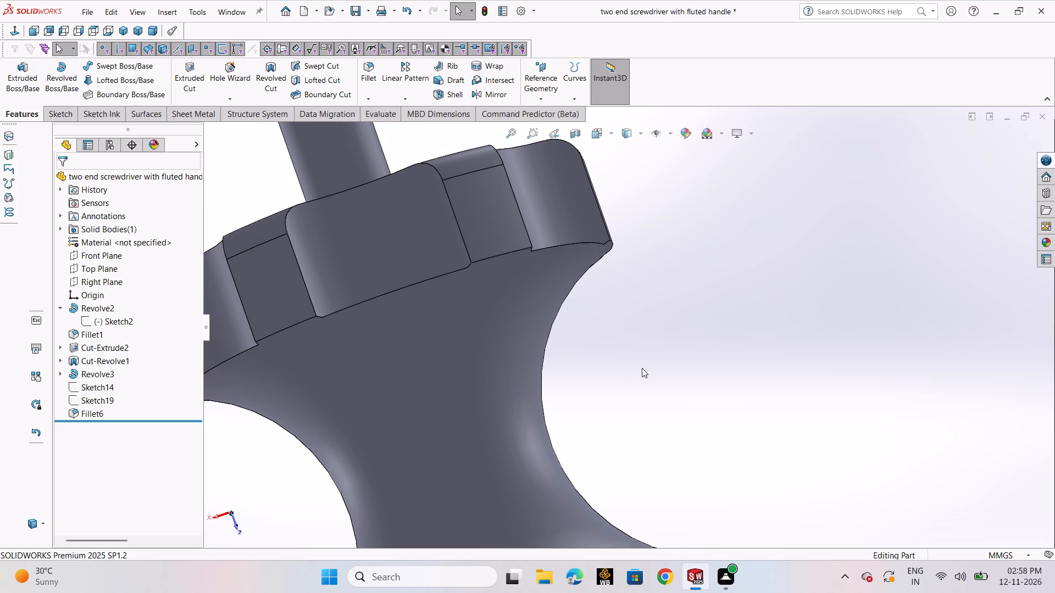
{"action": "middle_click_drag", "start_coordinate": [633, 325], "coordinate": [649, 399]}
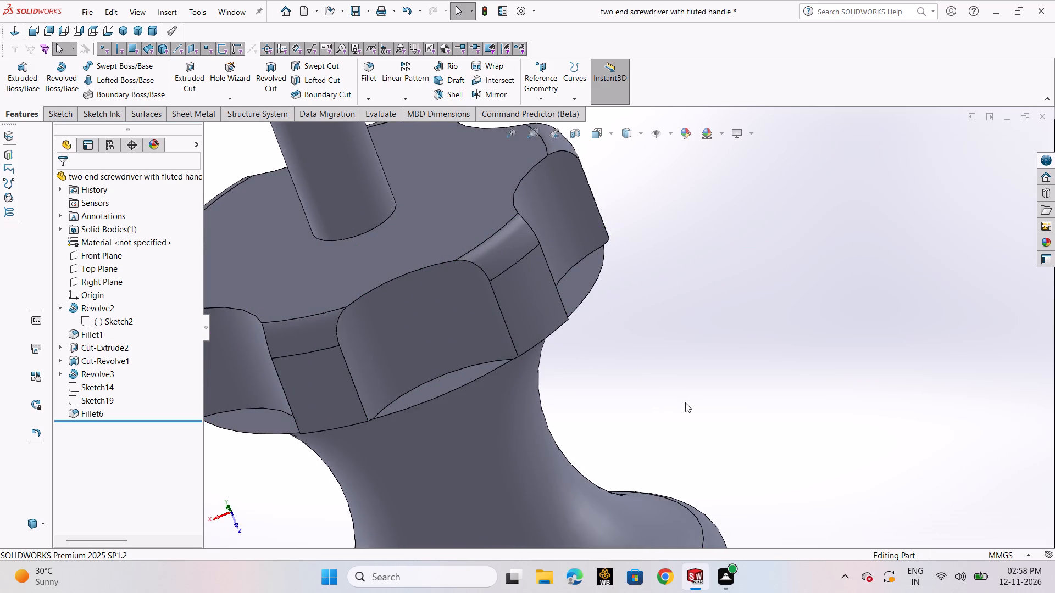
Review the definition of the collar's Cut-Extrude2 flute cut and close it with its depth kept.
{"action": "scroll", "coordinate": [660, 409], "scroll_direction": "up", "scroll_amount": 2}
{"action": "middle_click_drag", "start_coordinate": [550, 410], "coordinate": [458, 273]}
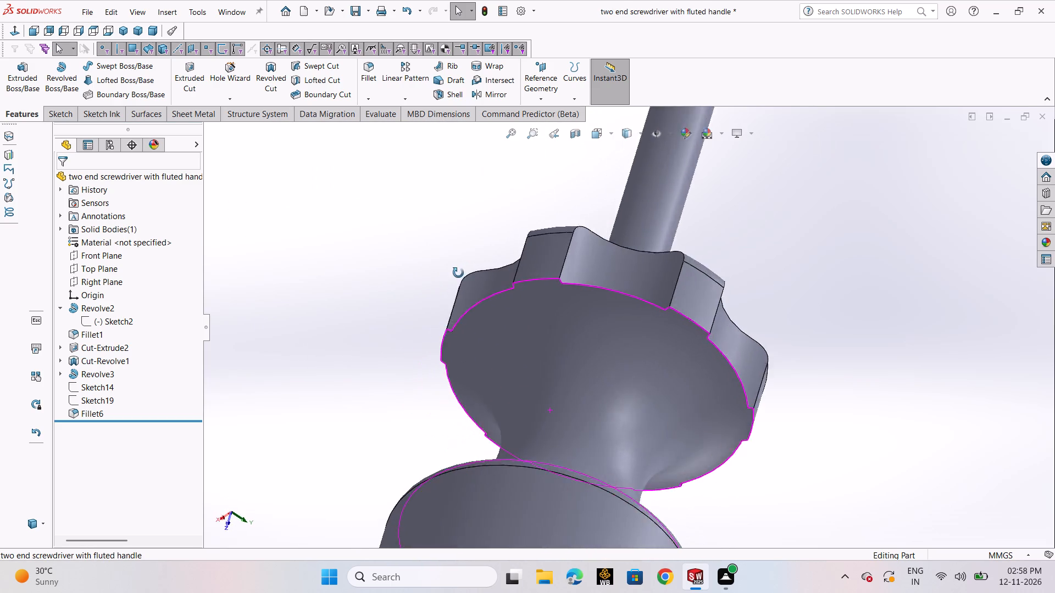
{"action": "middle_click_drag", "start_coordinate": [458, 273], "coordinate": [453, 520]}
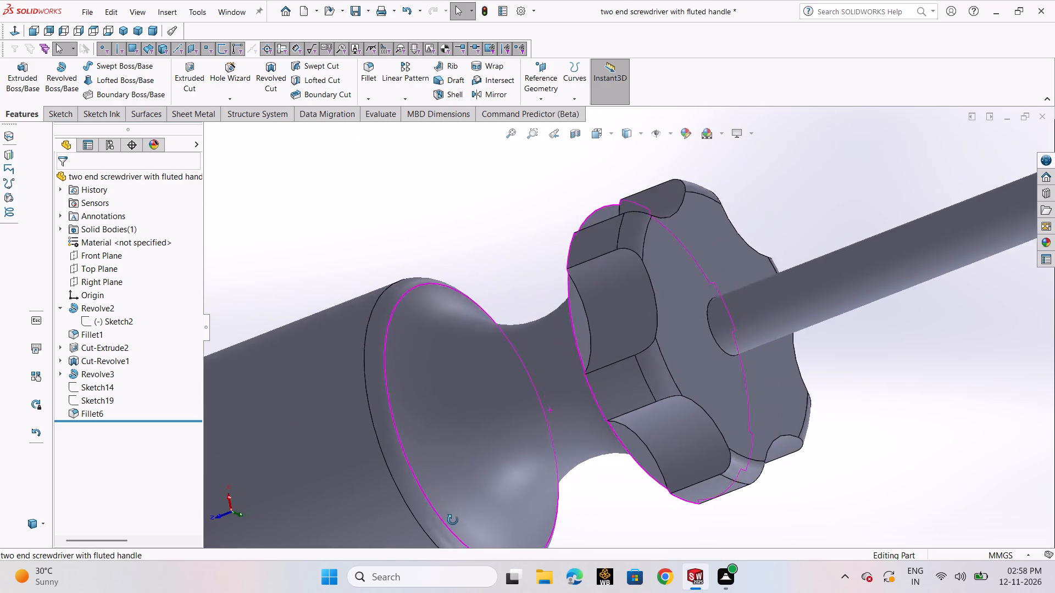
{"action": "middle_click_drag", "start_coordinate": [453, 520], "coordinate": [422, 535]}
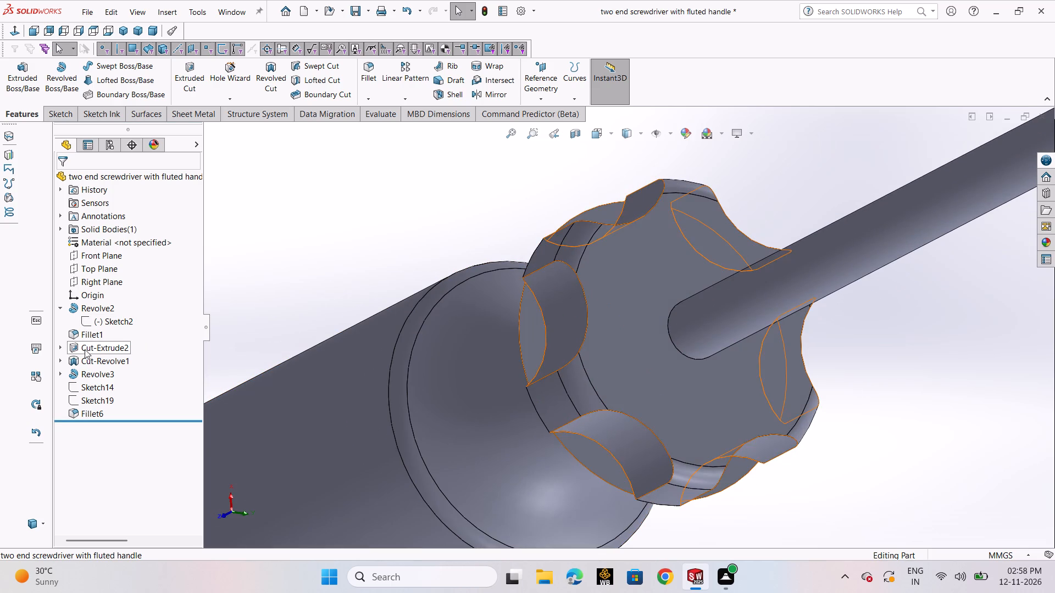
{"action": "left_click", "coordinate": [92, 350]}
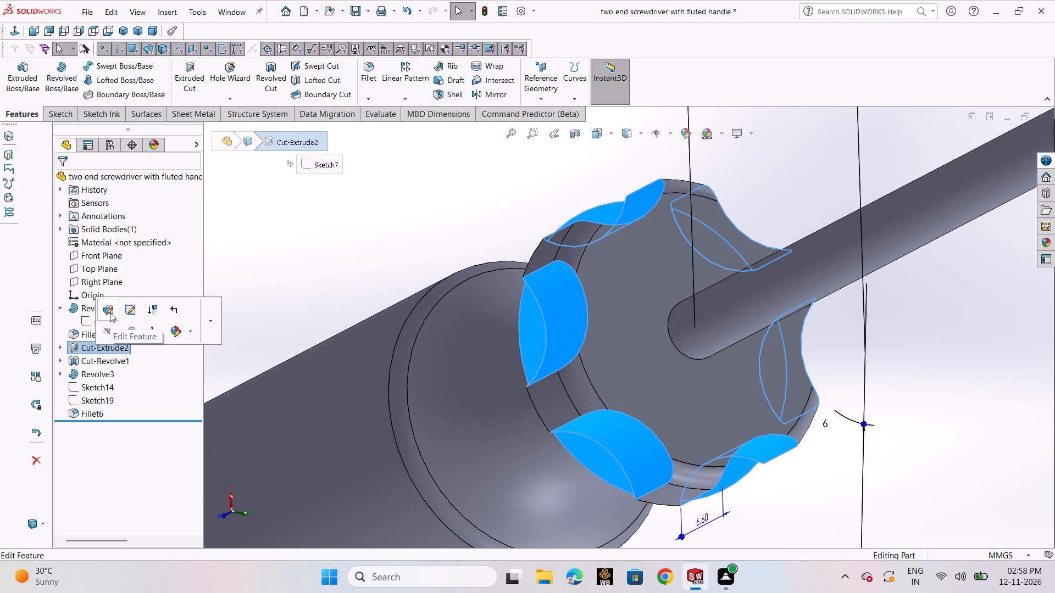
{"action": "left_click", "coordinate": [110, 312]}
{"action": "middle_click_drag", "start_coordinate": [842, 352], "coordinate": [869, 335]}
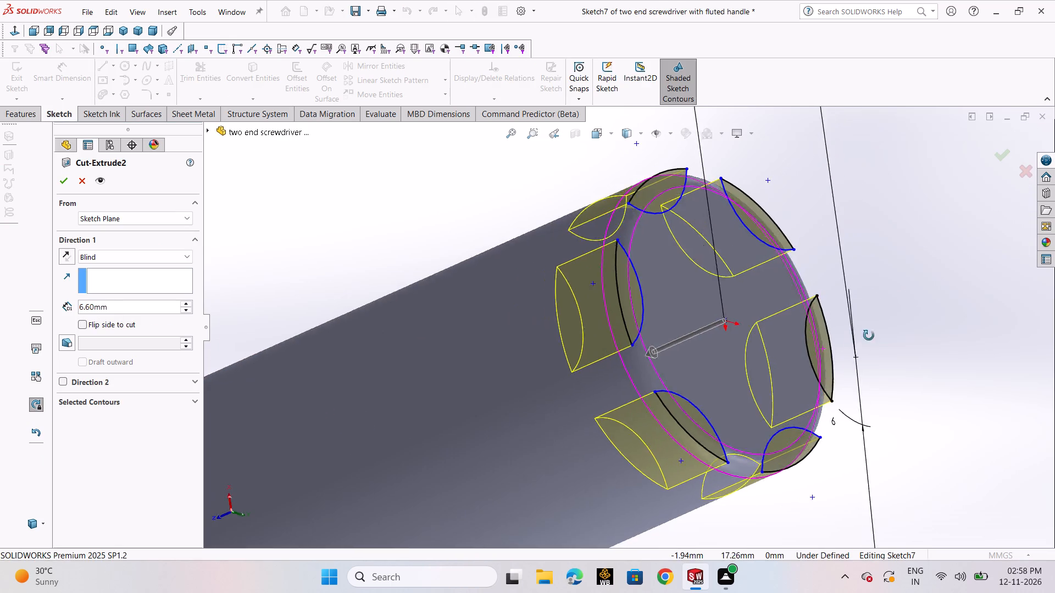
{"action": "middle_click_drag", "start_coordinate": [869, 335], "coordinate": [925, 326]}
{"action": "left_click_drag", "start_coordinate": [761, 348], "coordinate": [748, 353]}
{"action": "left_click", "coordinate": [997, 159]}
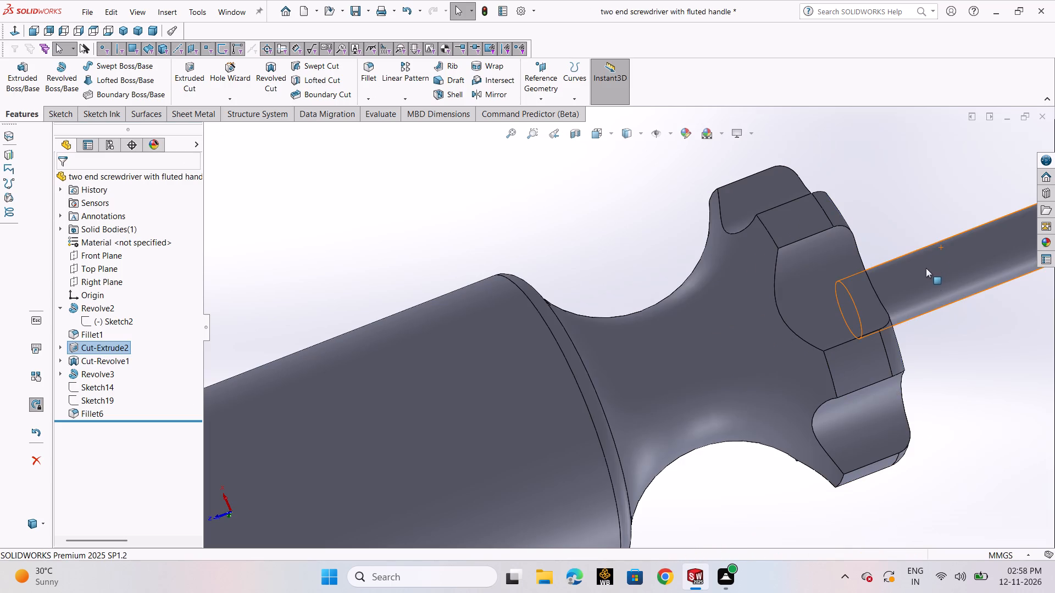
Fillet two outer lobe edges on the collar's grip-facing side with a 1.5 mm radius.
{"action": "middle_click_drag", "start_coordinate": [984, 352], "coordinate": [891, 379]}
{"action": "scroll", "coordinate": [891, 379], "scroll_direction": "up", "scroll_amount": 3}
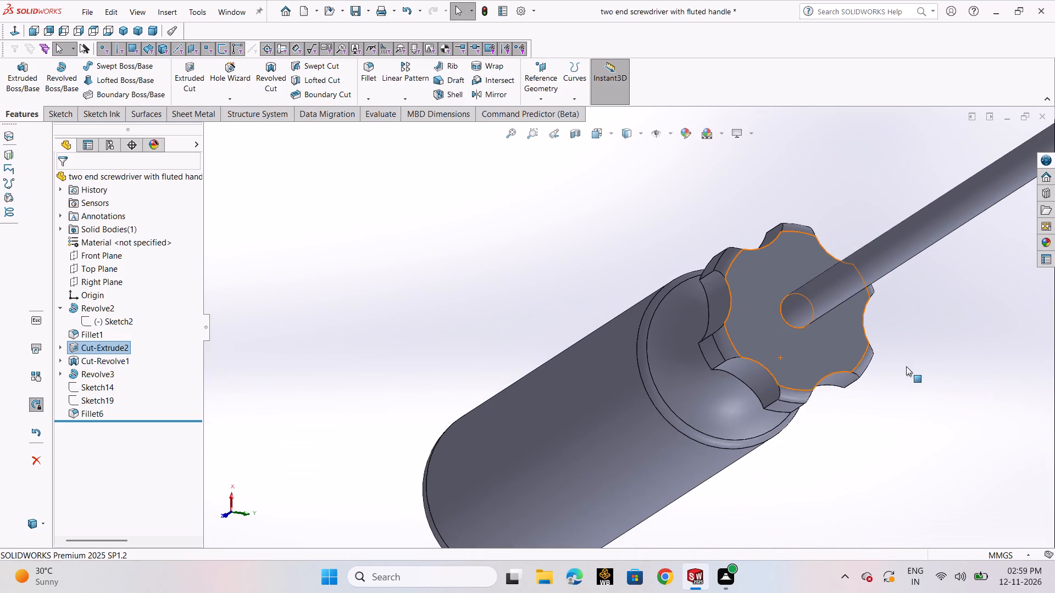
{"action": "middle_click_drag", "start_coordinate": [924, 368], "coordinate": [956, 380]}
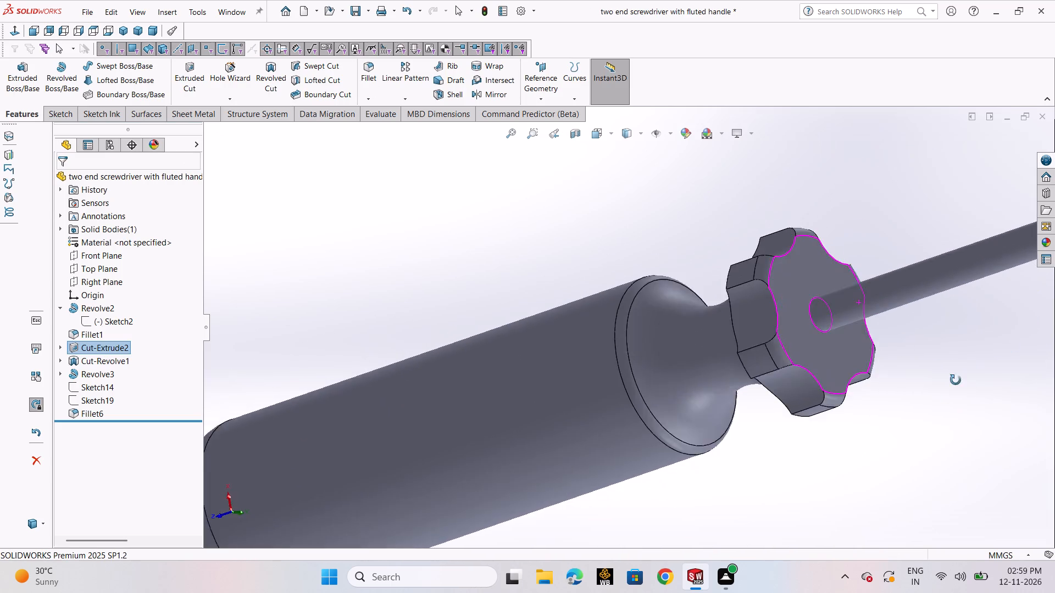
{"action": "middle_click_drag", "start_coordinate": [956, 380], "coordinate": [941, 405]}
{"action": "left_click", "coordinate": [375, 81]}
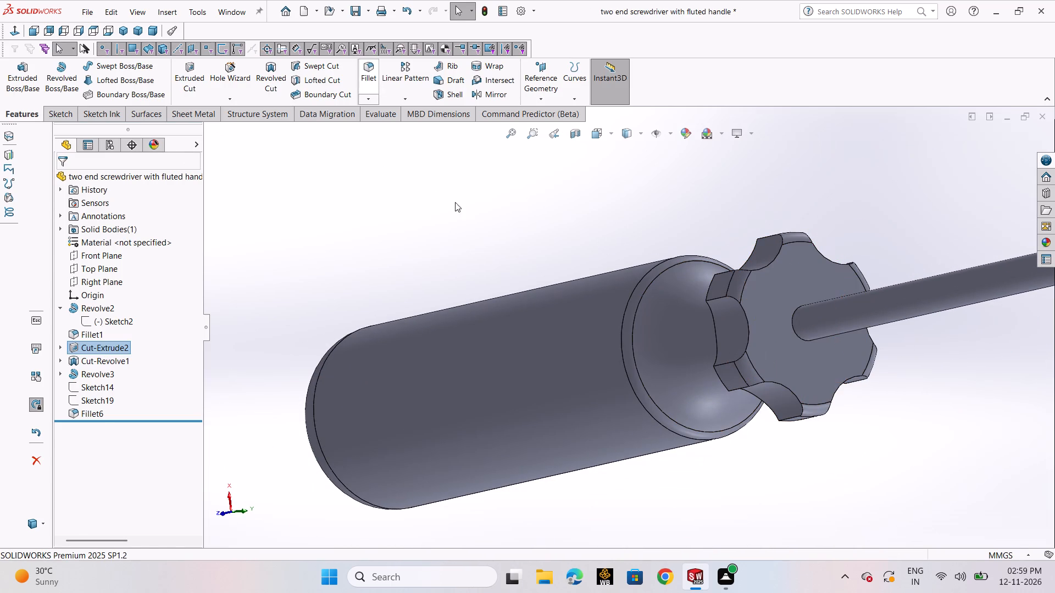
{"action": "scroll", "coordinate": [694, 318], "scroll_direction": "down", "scroll_amount": 2}
{"action": "left_click", "coordinate": [709, 276]}
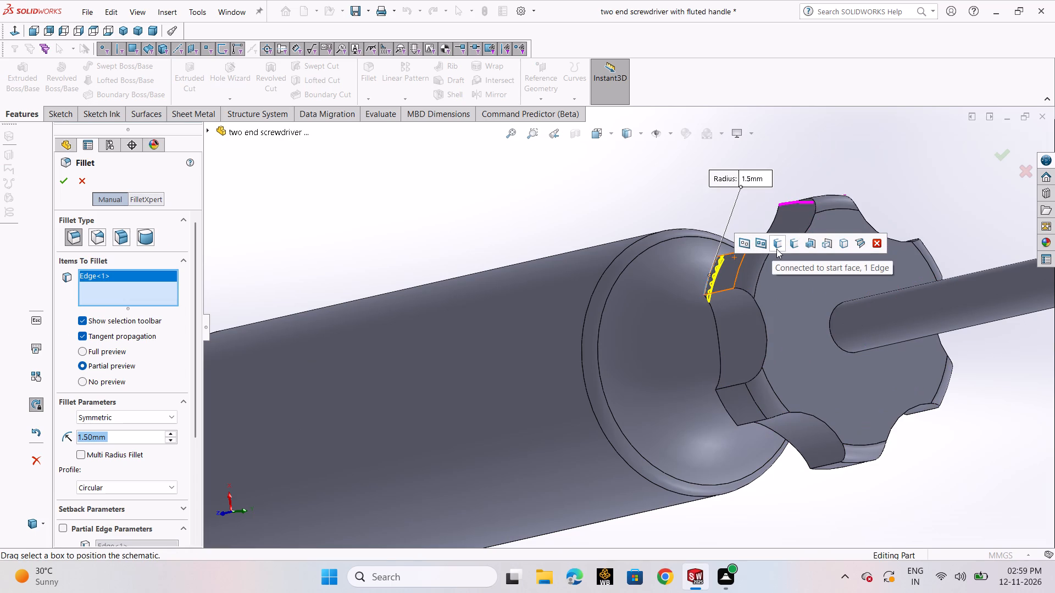
{"action": "left_click", "coordinate": [776, 249]}
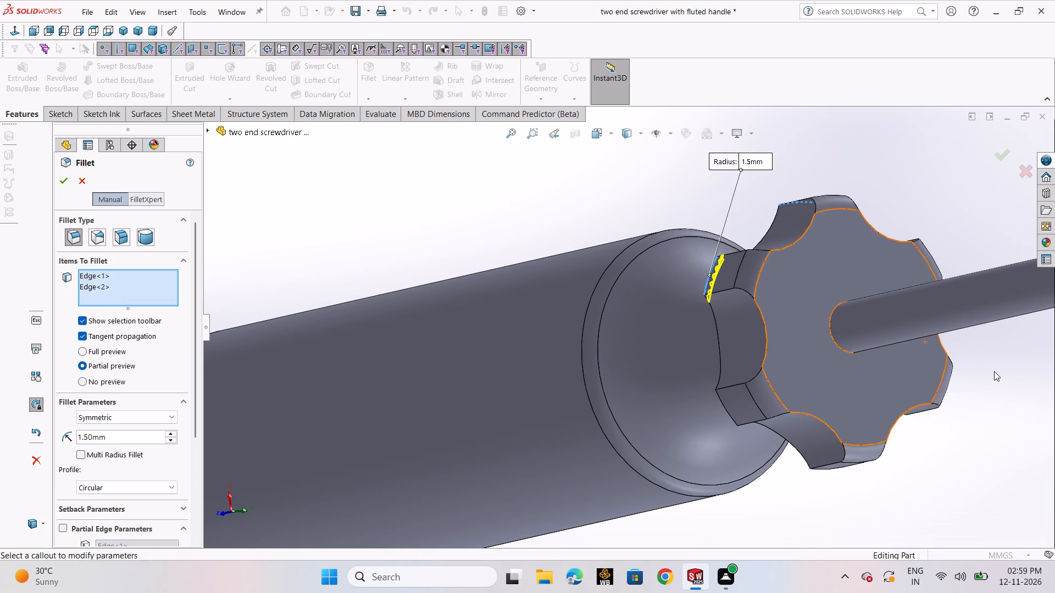
{"action": "scroll", "coordinate": [995, 372], "scroll_direction": "up", "scroll_amount": 2}
{"action": "middle_click_drag", "start_coordinate": [985, 371], "coordinate": [892, 353]}
{"action": "scroll", "coordinate": [878, 362], "scroll_direction": "up", "scroll_amount": 6}
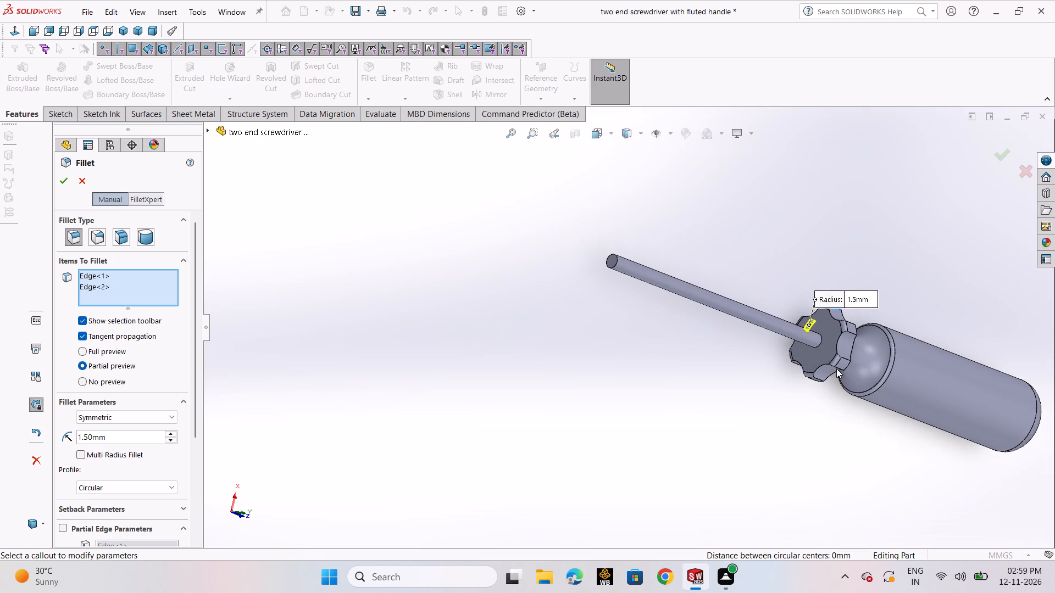
{"action": "scroll", "coordinate": [809, 366], "scroll_direction": "down", "scroll_amount": 3}
{"action": "middle_click_drag", "start_coordinate": [670, 364], "coordinate": [832, 384]}
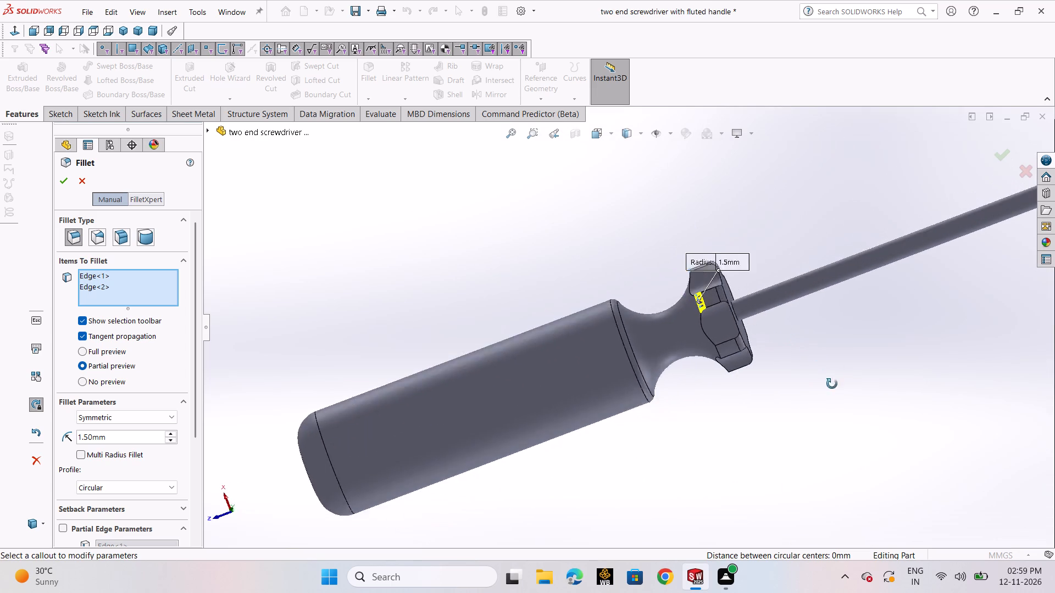
{"action": "middle_click_drag", "start_coordinate": [832, 384], "coordinate": [848, 422]}
{"action": "left_click", "coordinate": [64, 184]}
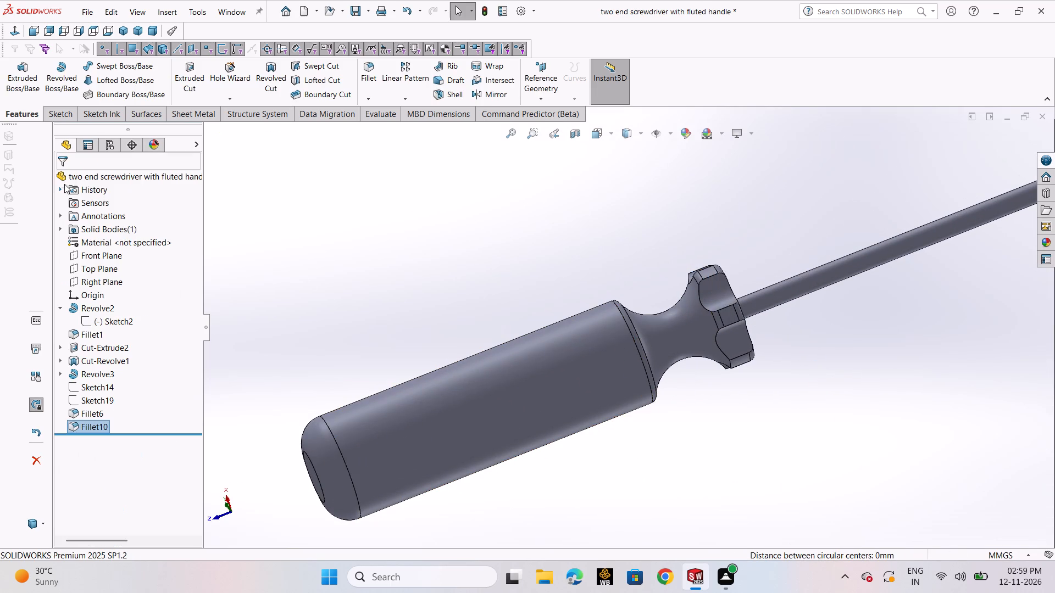
Fillet the remaining four outer lobe edges on the collar's grip-facing side with a 1.5 mm radius.
{"action": "scroll", "coordinate": [765, 330], "scroll_direction": "down", "scroll_amount": 5}
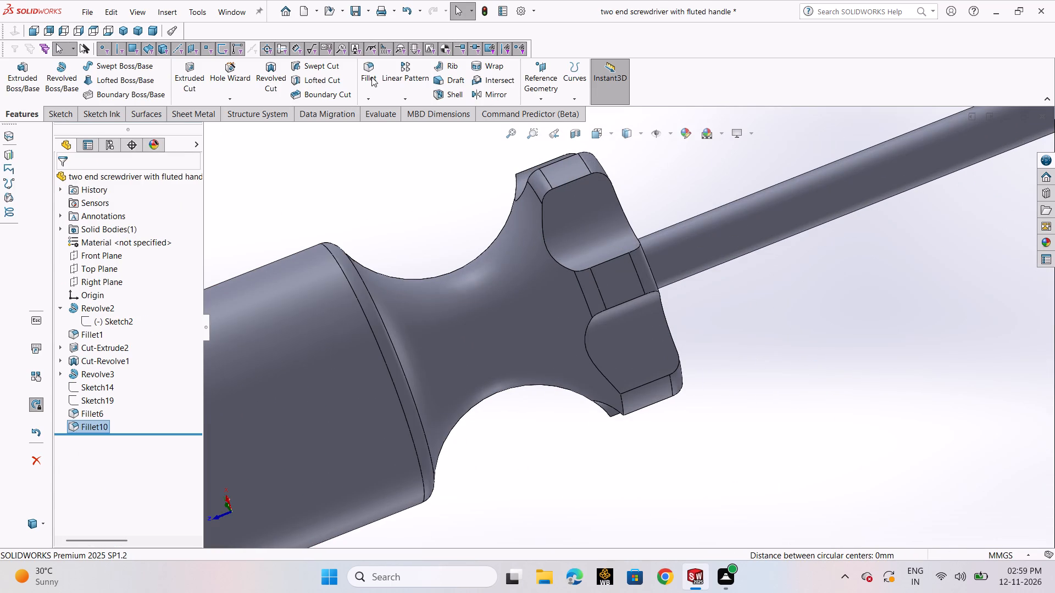
{"action": "left_click", "coordinate": [371, 77]}
{"action": "left_click", "coordinate": [620, 405]}
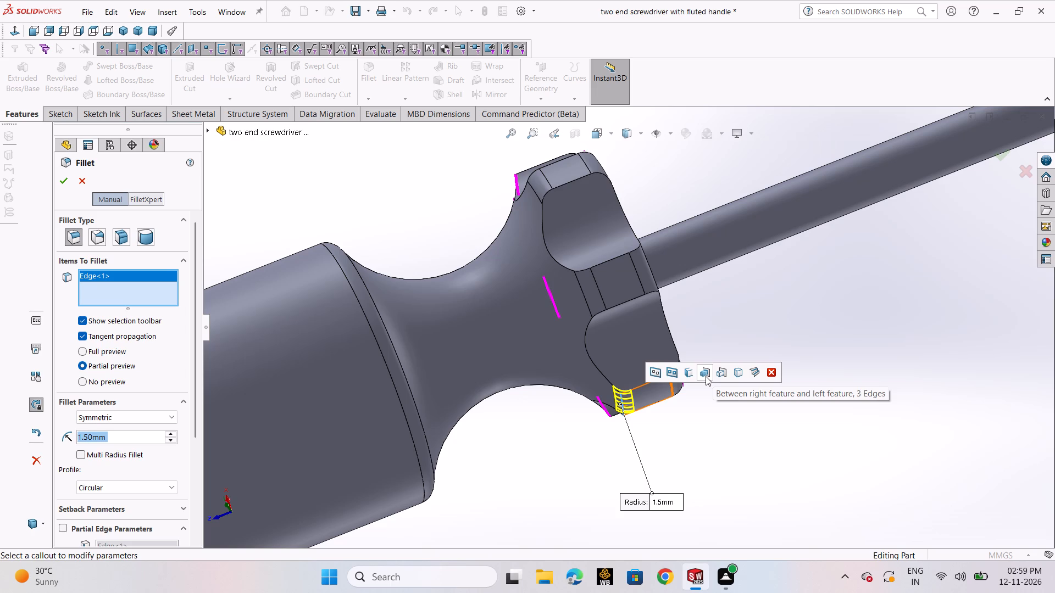
{"action": "middle_click_drag", "start_coordinate": [757, 403], "coordinate": [682, 405]}
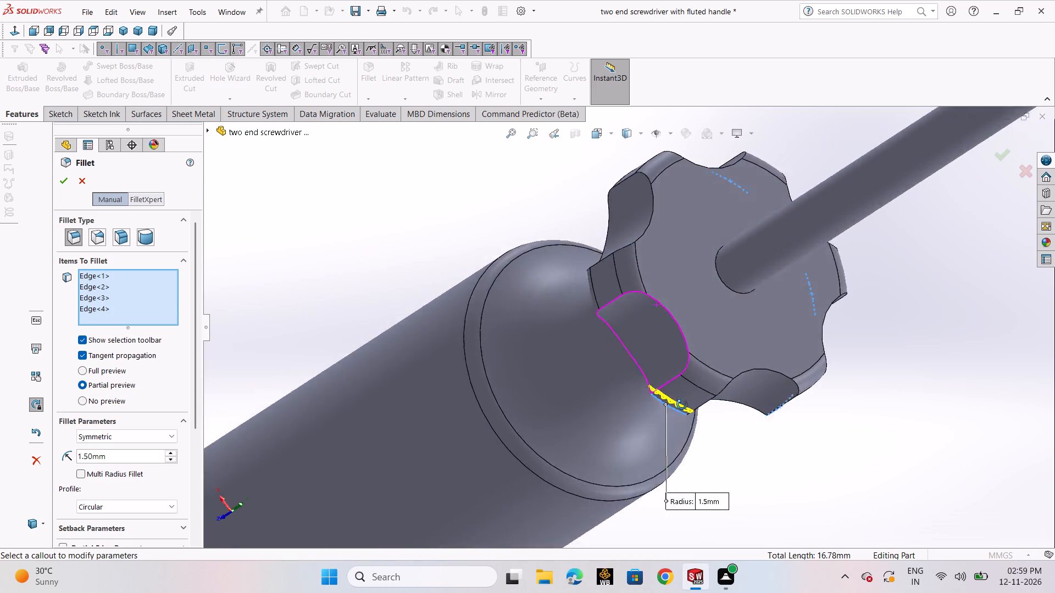
{"action": "middle_click_drag", "start_coordinate": [682, 405], "coordinate": [667, 405]}
{"action": "left_click", "coordinate": [66, 182]}
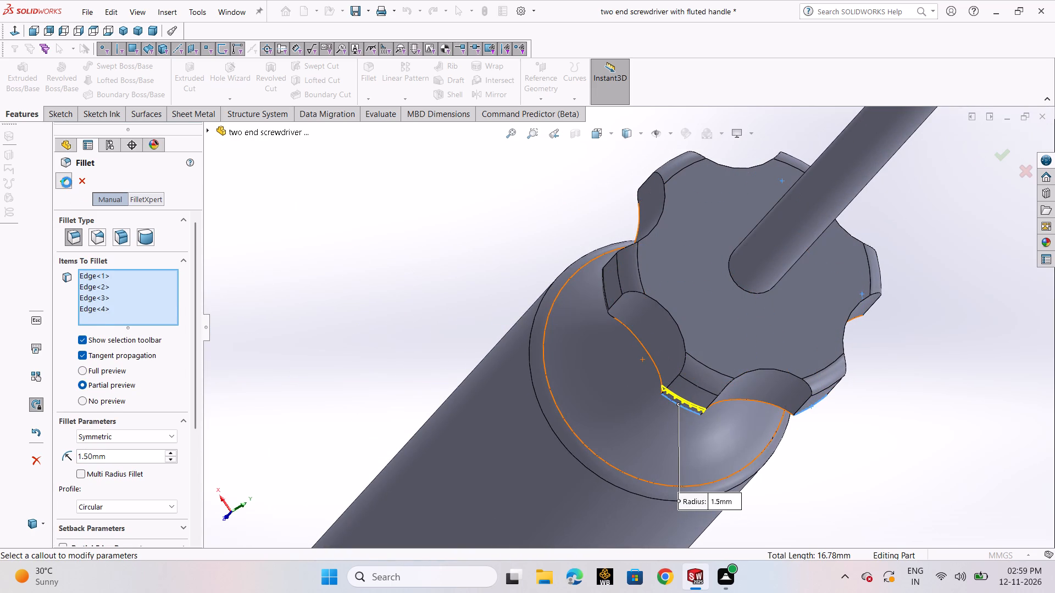
{"action": "left_click", "coordinate": [352, 284]}
Examine the rounded collar, the shaft's free end and the overall screwdriver shape.
{"action": "scroll", "coordinate": [873, 416], "scroll_direction": "up", "scroll_amount": 3}
{"action": "middle_click_drag", "start_coordinate": [857, 408], "coordinate": [776, 348]}
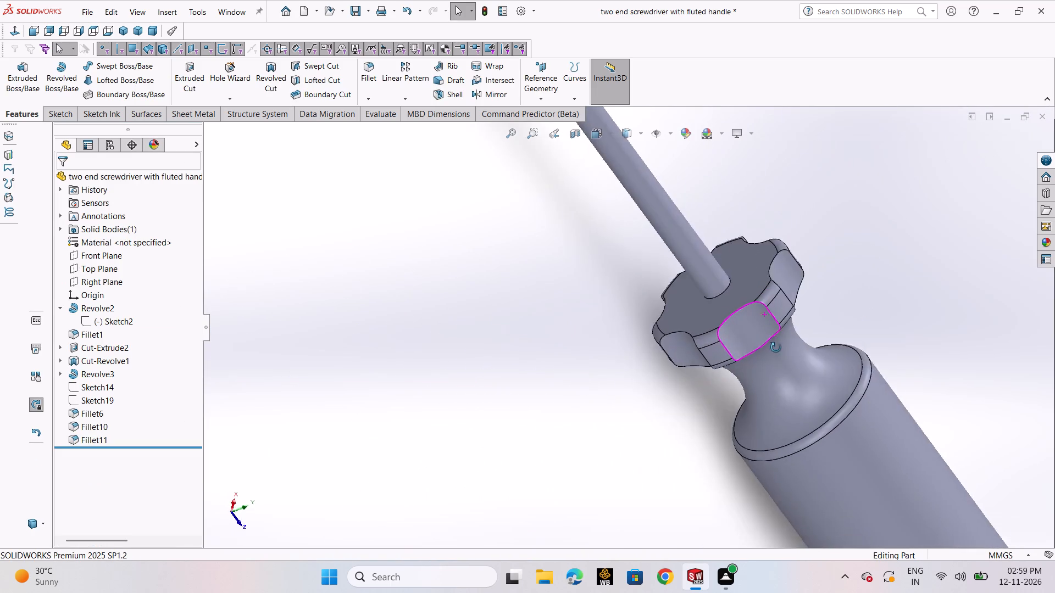
{"action": "middle_click_drag", "start_coordinate": [776, 348], "coordinate": [816, 385]}
{"action": "scroll", "coordinate": [819, 394], "scroll_direction": "up", "scroll_amount": 2}
{"action": "scroll", "coordinate": [561, 441], "scroll_direction": "up", "scroll_amount": 2}
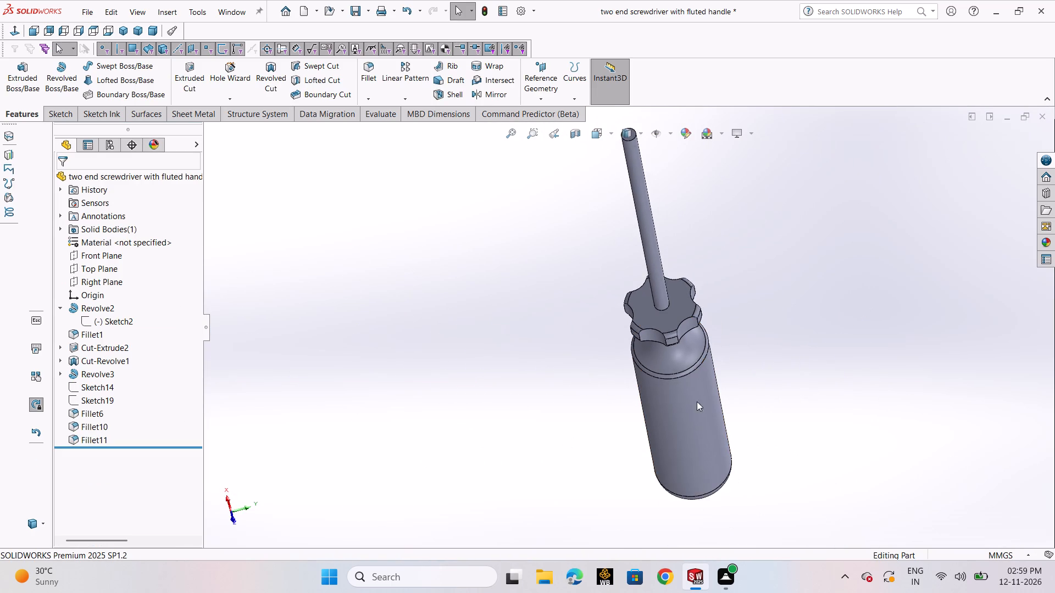
{"action": "scroll", "coordinate": [709, 394], "scroll_direction": "down", "scroll_amount": 3}
{"action": "scroll", "coordinate": [724, 393], "scroll_direction": "up", "scroll_amount": 2}
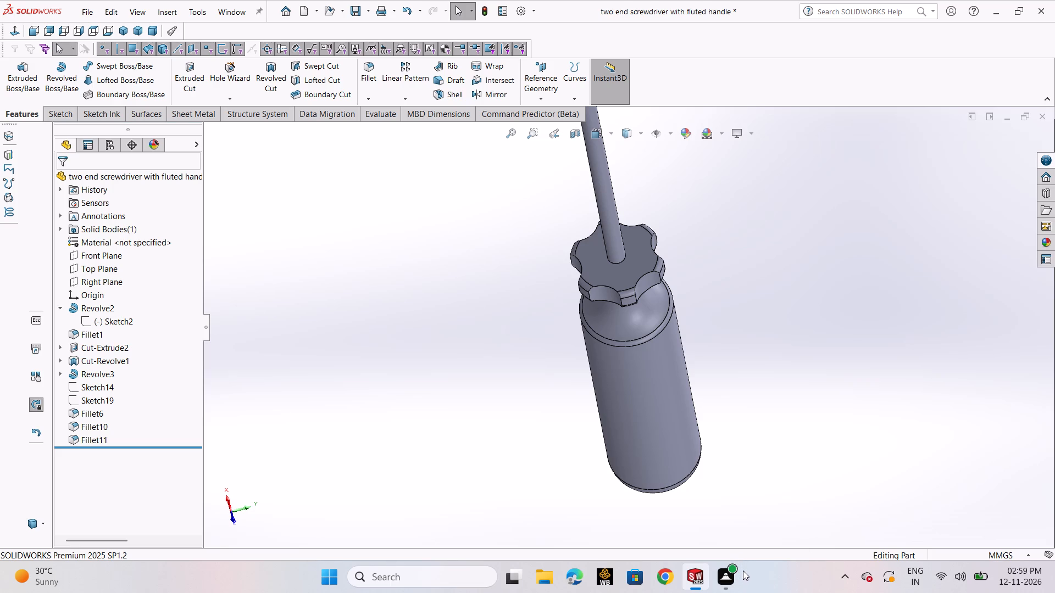
{"action": "left_click", "coordinate": [877, 443]}
{"action": "left_click", "coordinate": [840, 485]}
{"action": "scroll", "coordinate": [643, 219], "scroll_direction": "up", "scroll_amount": 3}
{"action": "scroll", "coordinate": [591, 220], "scroll_direction": "up", "scroll_amount": 2}
{"action": "scroll", "coordinate": [612, 199], "scroll_direction": "down", "scroll_amount": 3}
{"action": "scroll", "coordinate": [599, 251], "scroll_direction": "down", "scroll_amount": 7}
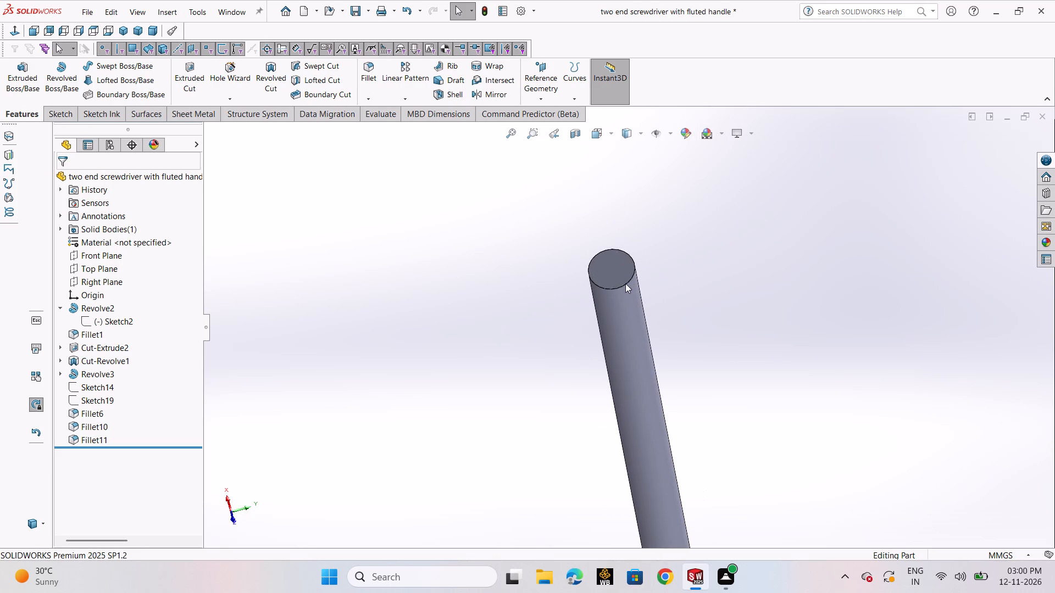
{"action": "scroll", "coordinate": [625, 283], "scroll_direction": "down", "scroll_amount": 1}
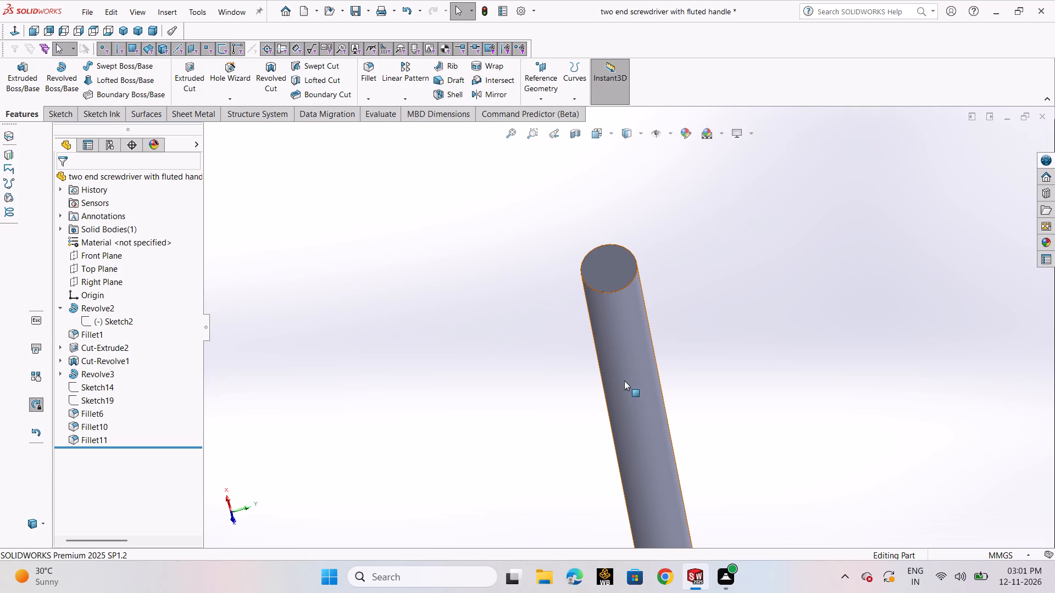
{"action": "scroll", "coordinate": [627, 379], "scroll_direction": "up", "scroll_amount": 12}
{"action": "scroll", "coordinate": [645, 437], "scroll_direction": "up", "scroll_amount": 4}
{"action": "scroll", "coordinate": [663, 394], "scroll_direction": "down", "scroll_amount": 3}
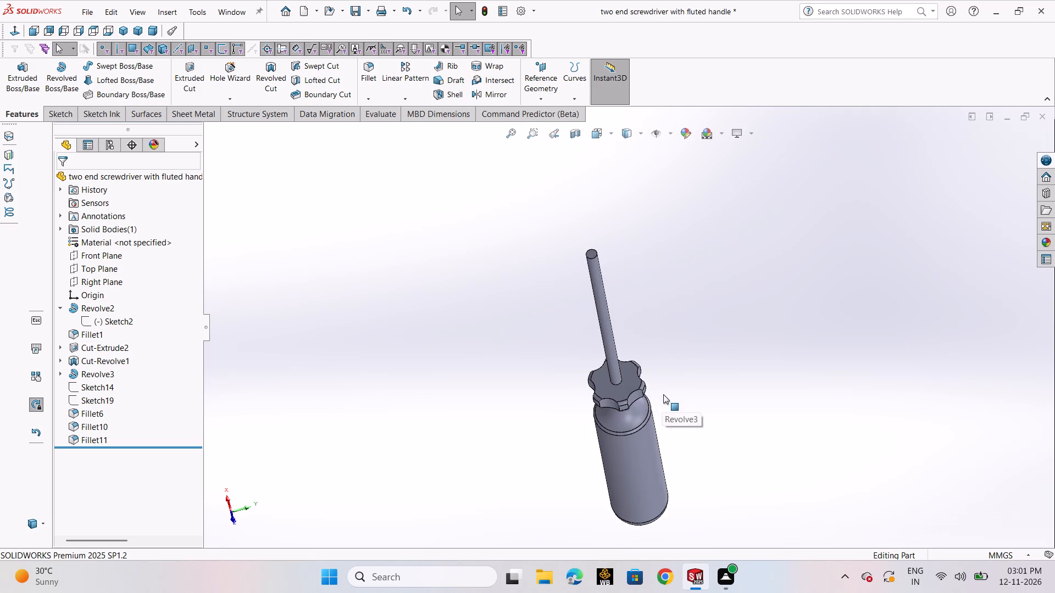
{"action": "scroll", "coordinate": [629, 396], "scroll_direction": "down", "scroll_amount": 2}
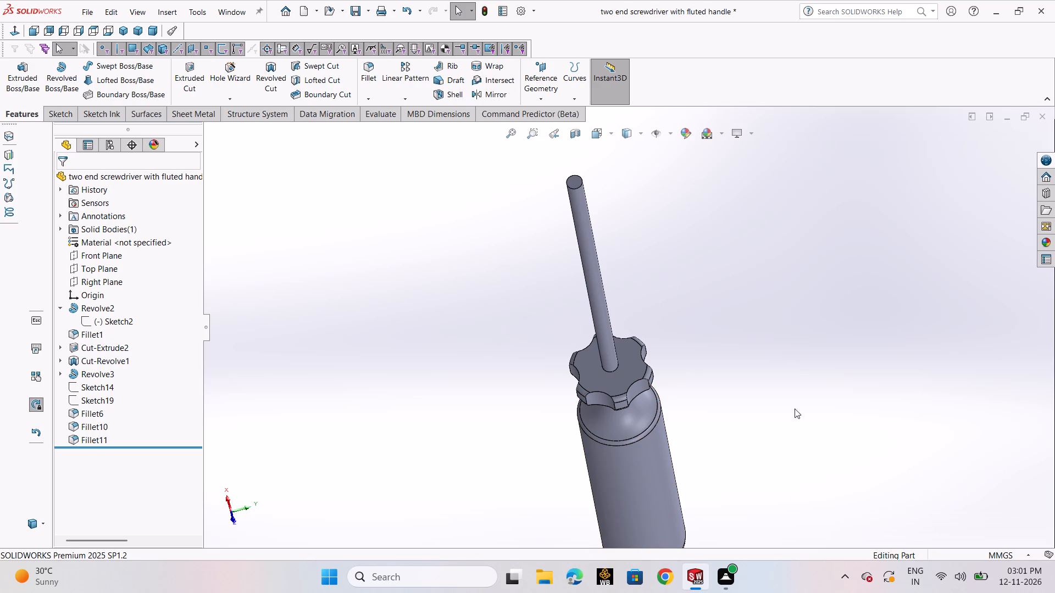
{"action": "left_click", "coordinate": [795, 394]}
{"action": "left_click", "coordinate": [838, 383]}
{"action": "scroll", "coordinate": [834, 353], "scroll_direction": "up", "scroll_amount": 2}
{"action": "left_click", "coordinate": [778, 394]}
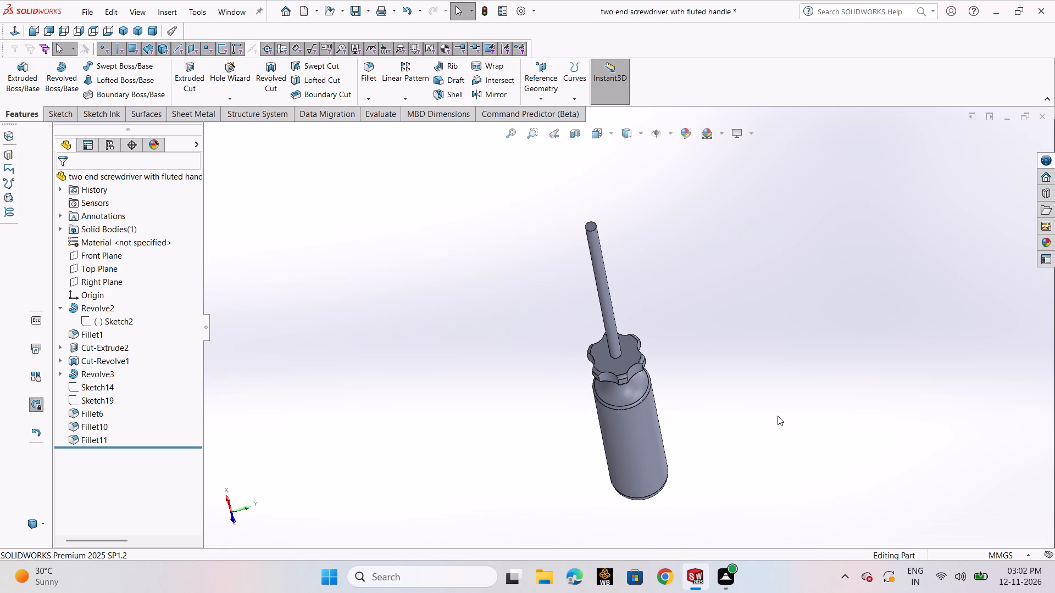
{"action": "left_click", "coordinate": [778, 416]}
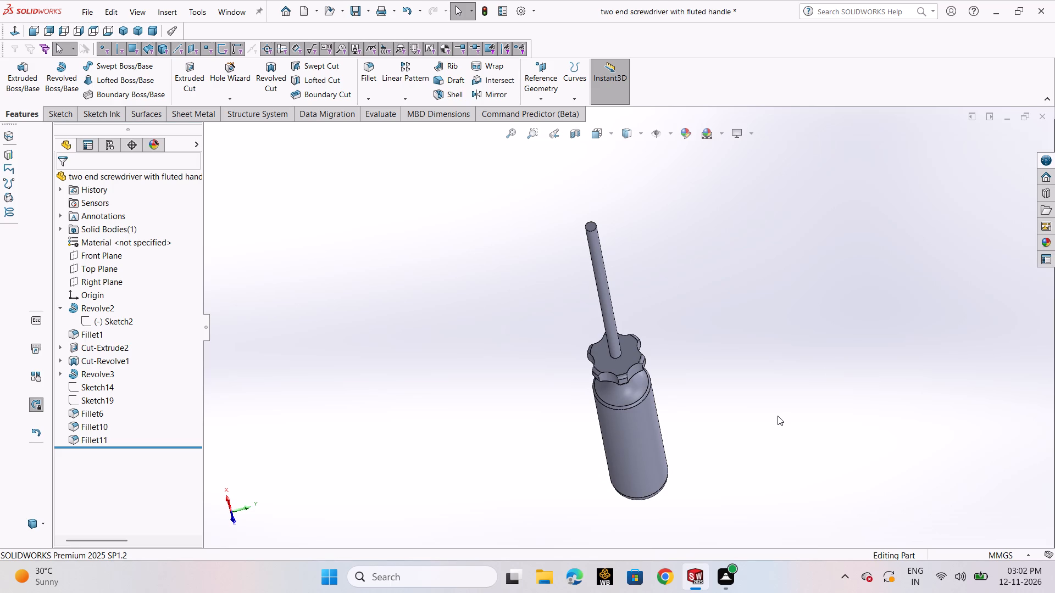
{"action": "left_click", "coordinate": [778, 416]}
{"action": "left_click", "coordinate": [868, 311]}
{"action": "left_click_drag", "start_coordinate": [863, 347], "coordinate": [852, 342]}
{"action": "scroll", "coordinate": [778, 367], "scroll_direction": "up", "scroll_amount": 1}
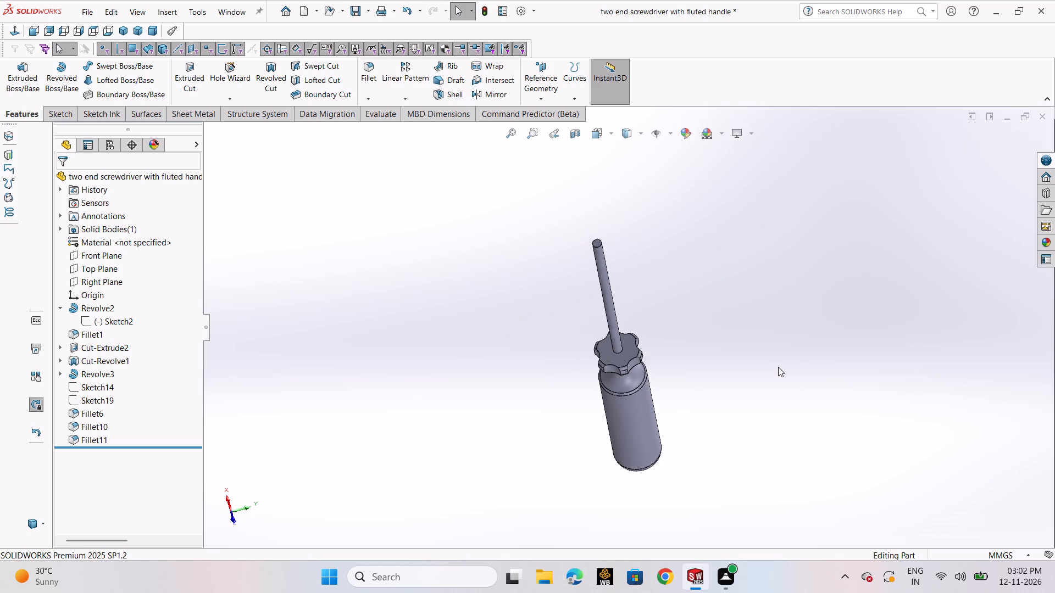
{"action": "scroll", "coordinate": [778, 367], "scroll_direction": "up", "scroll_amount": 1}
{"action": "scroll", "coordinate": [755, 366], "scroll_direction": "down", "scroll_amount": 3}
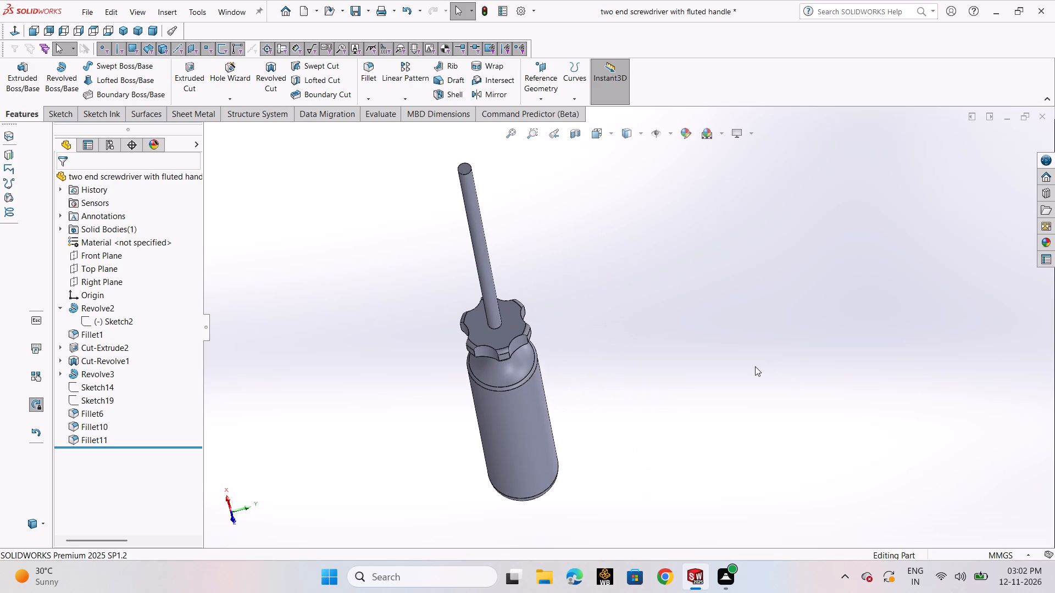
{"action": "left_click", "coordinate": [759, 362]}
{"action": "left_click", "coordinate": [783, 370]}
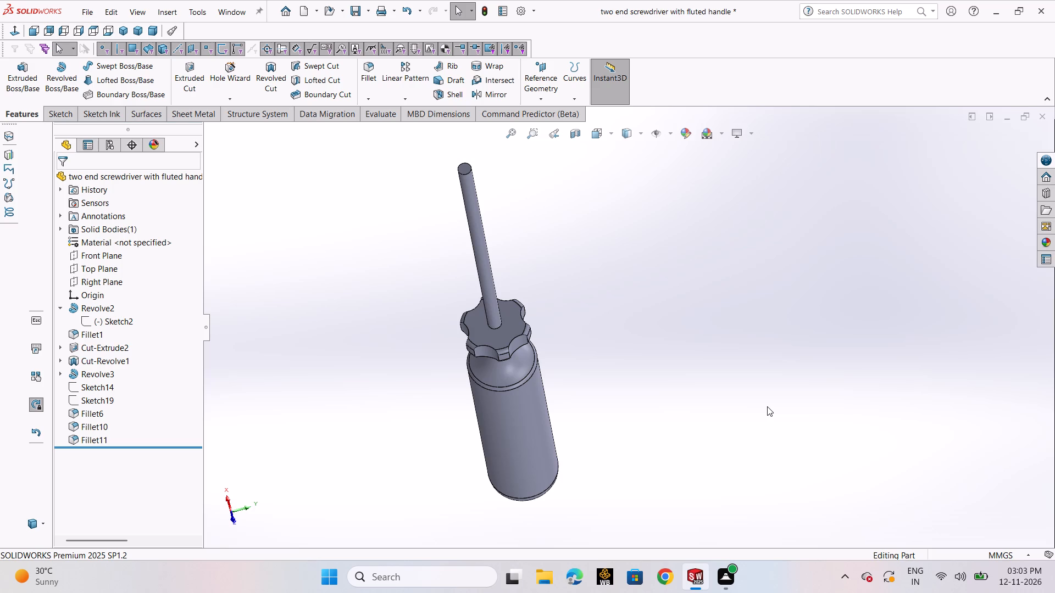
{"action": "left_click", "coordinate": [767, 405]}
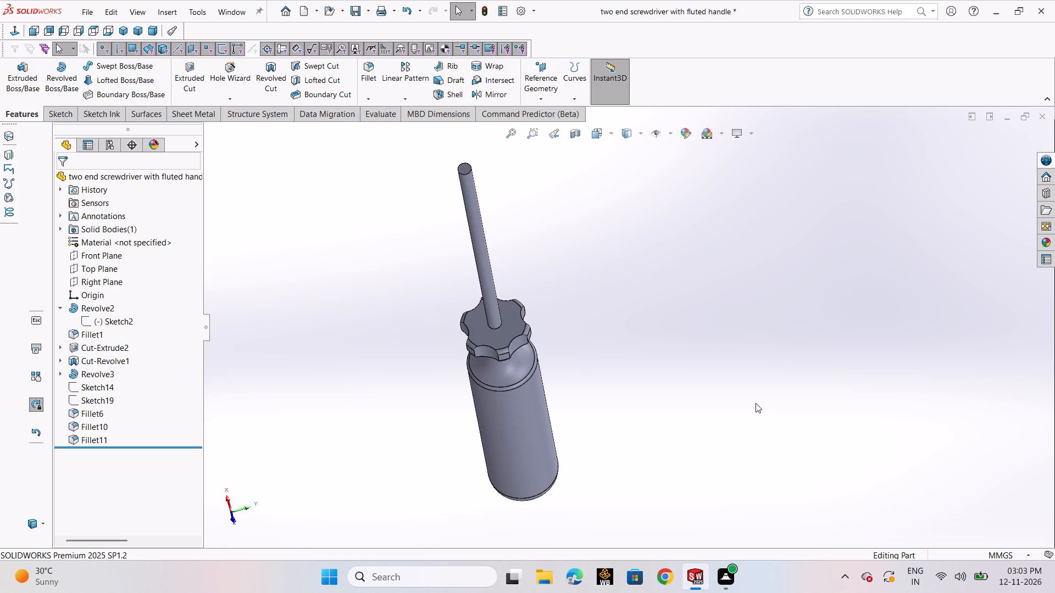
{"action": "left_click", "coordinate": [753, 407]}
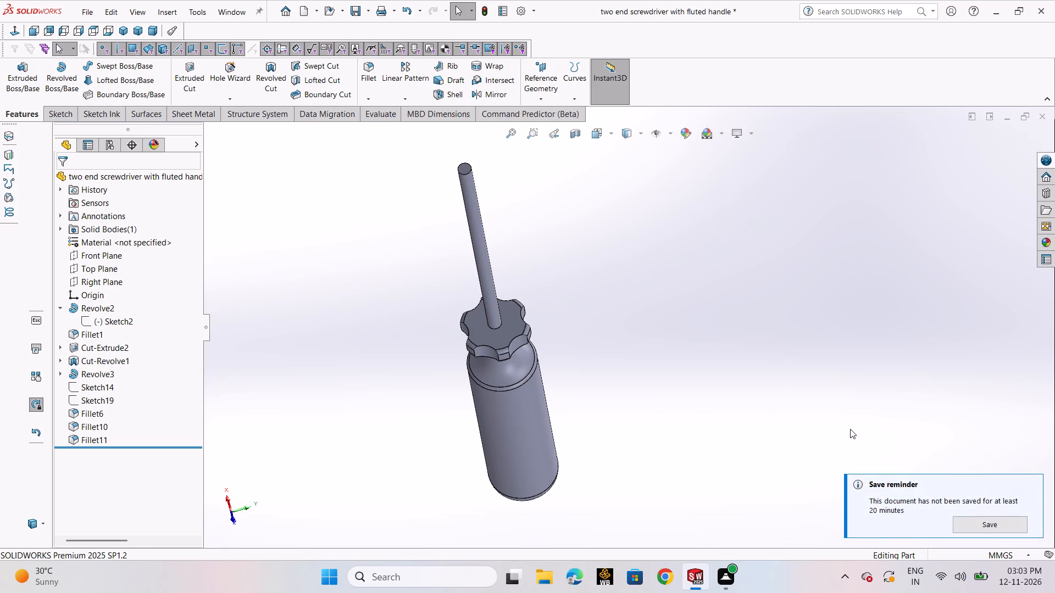
Save the screwdriver part.
{"action": "key", "text": "ctrl+s"}
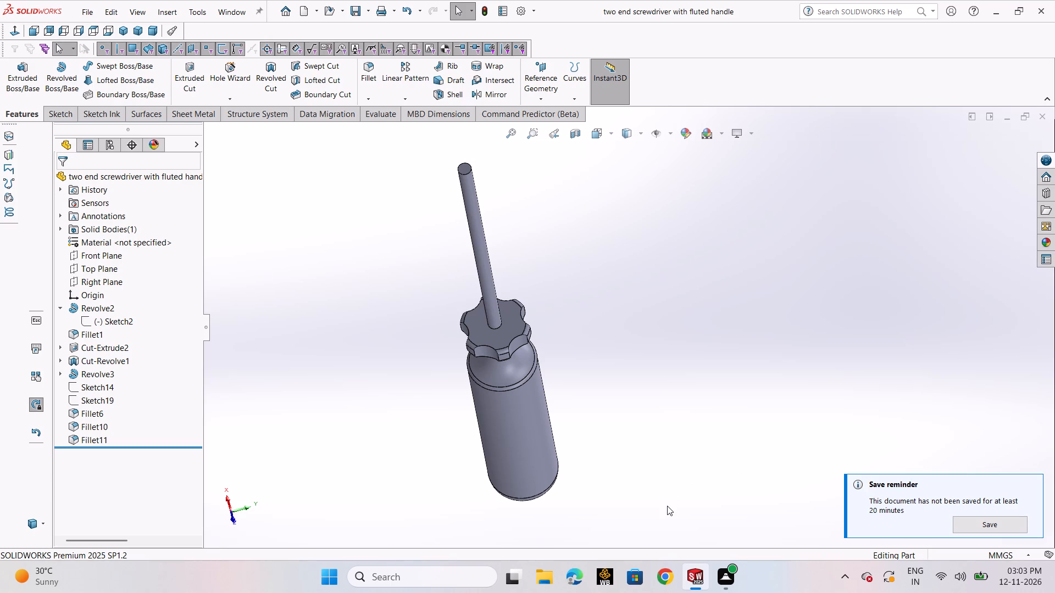
{"action": "left_click", "coordinate": [768, 273]}
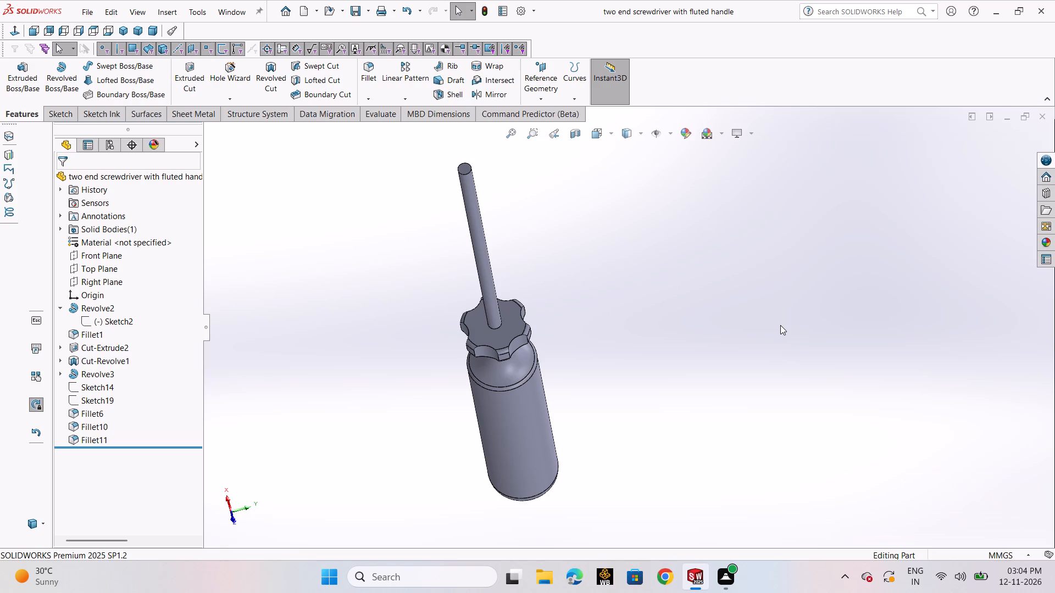
Start a sketch on the Top Plane and draw a 32 mm vertical line down the shaft's axis from the midpoint of its free end.
{"action": "left_click", "coordinate": [102, 266]}
{"action": "left_click", "coordinate": [111, 252]}
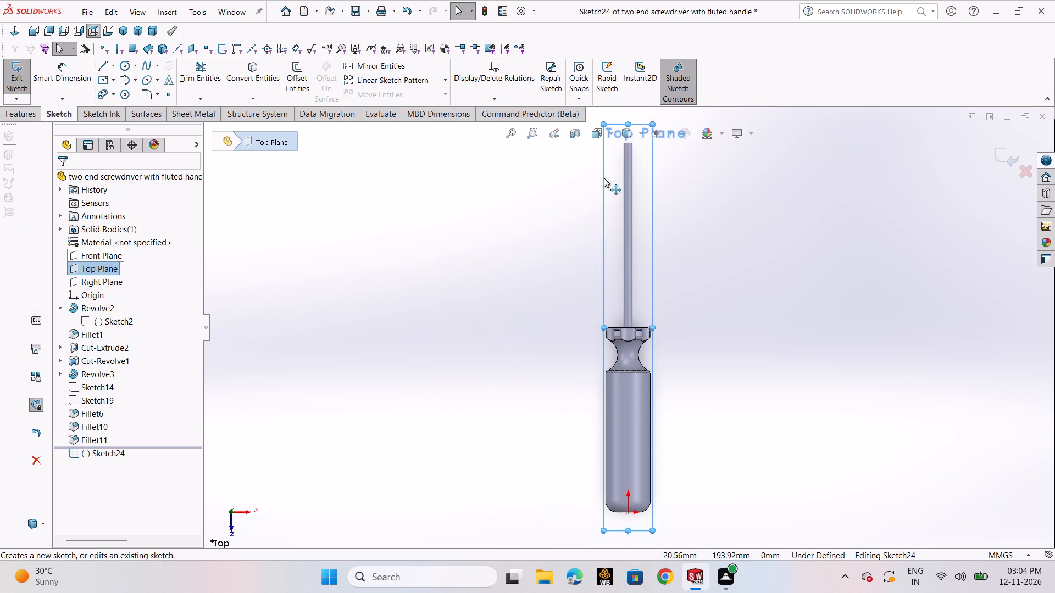
{"action": "scroll", "coordinate": [630, 164], "scroll_direction": "up", "scroll_amount": 1}
{"action": "scroll", "coordinate": [630, 164], "scroll_direction": "down", "scroll_amount": 4}
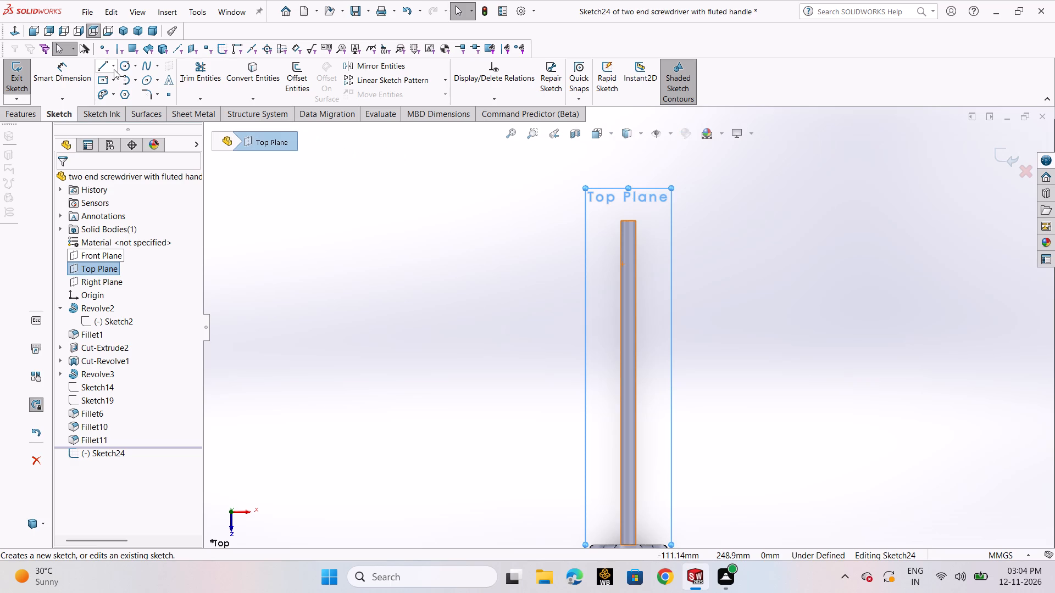
{"action": "left_click", "coordinate": [113, 66]}
{"action": "left_click", "coordinate": [114, 79]}
{"action": "scroll", "coordinate": [624, 239], "scroll_direction": "down", "scroll_amount": 5}
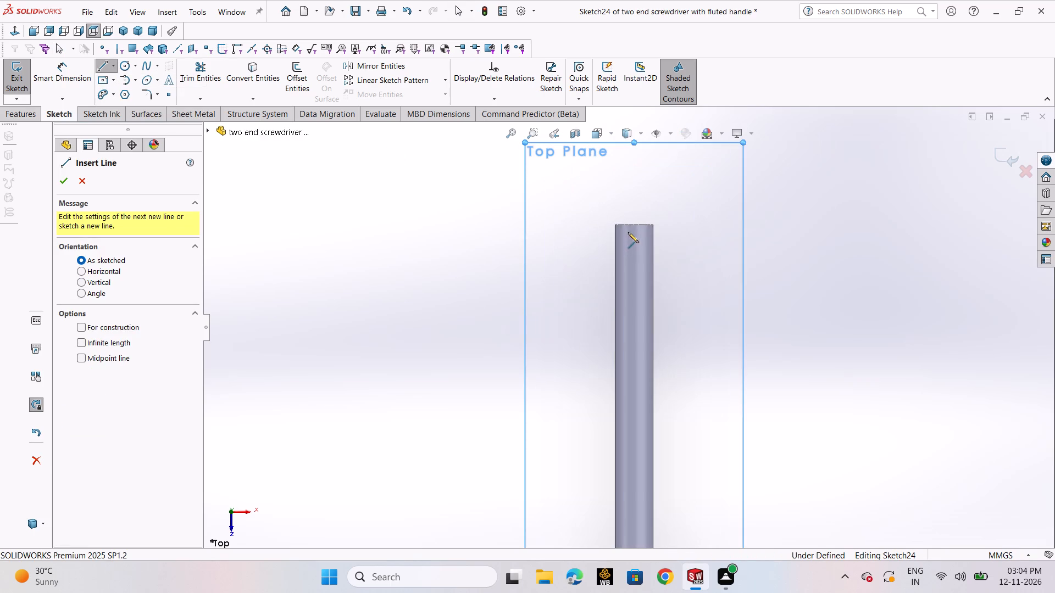
{"action": "left_click", "coordinate": [635, 225]}
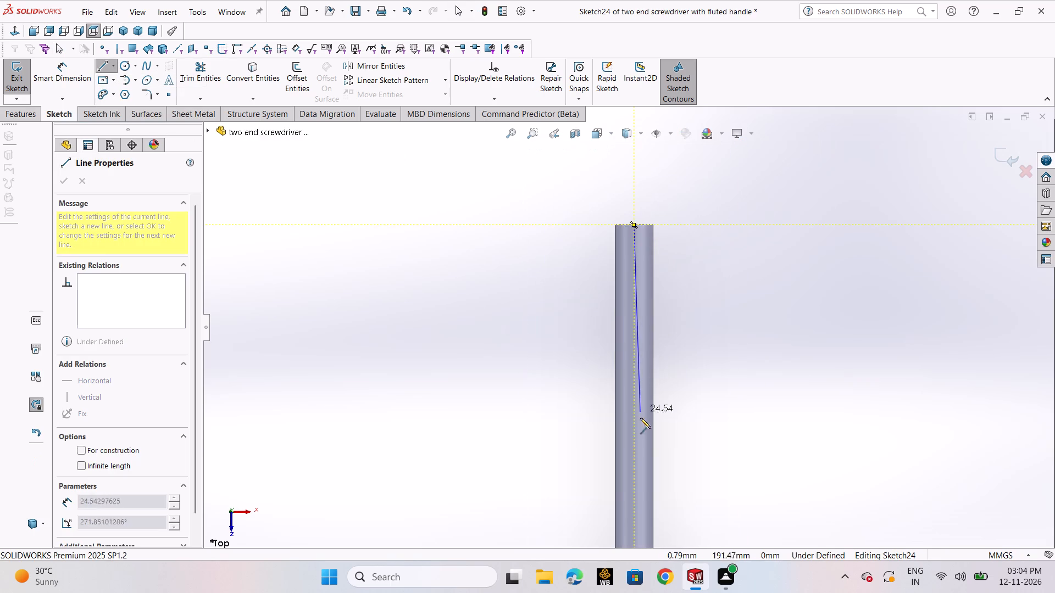
{"action": "left_click", "coordinate": [636, 433]}
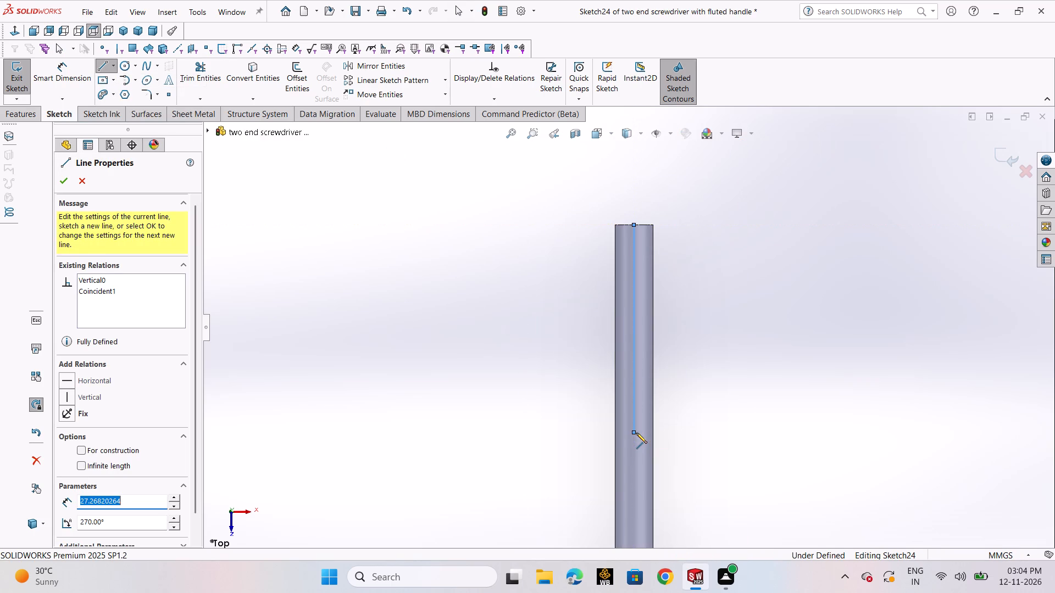
{"action": "type", "text": "32"}
{"action": "key", "text": "Return"}
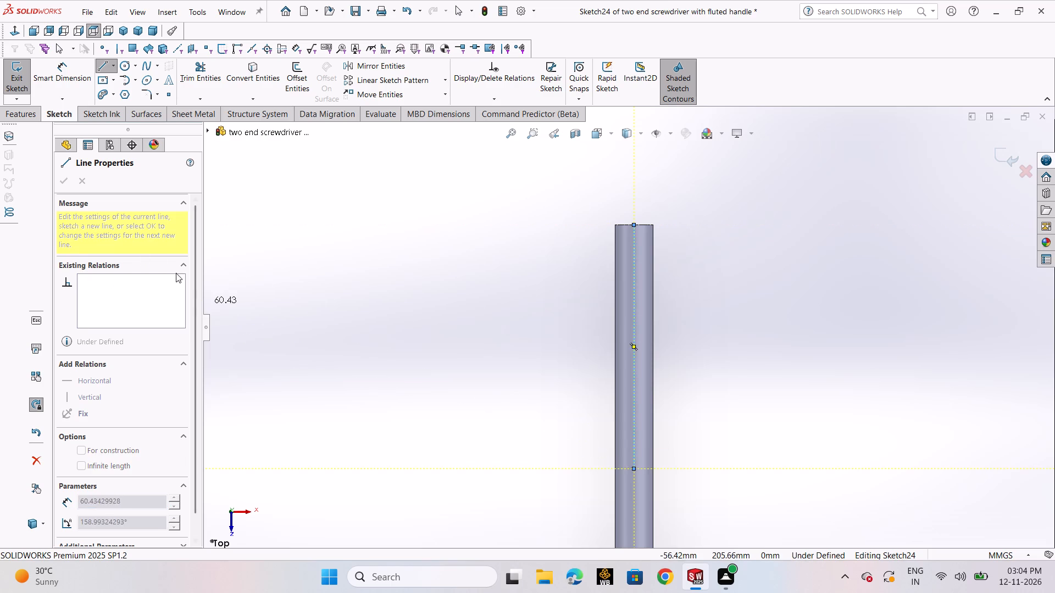
{"action": "right_click", "coordinate": [291, 289]}
{"action": "left_click", "coordinate": [301, 302]}
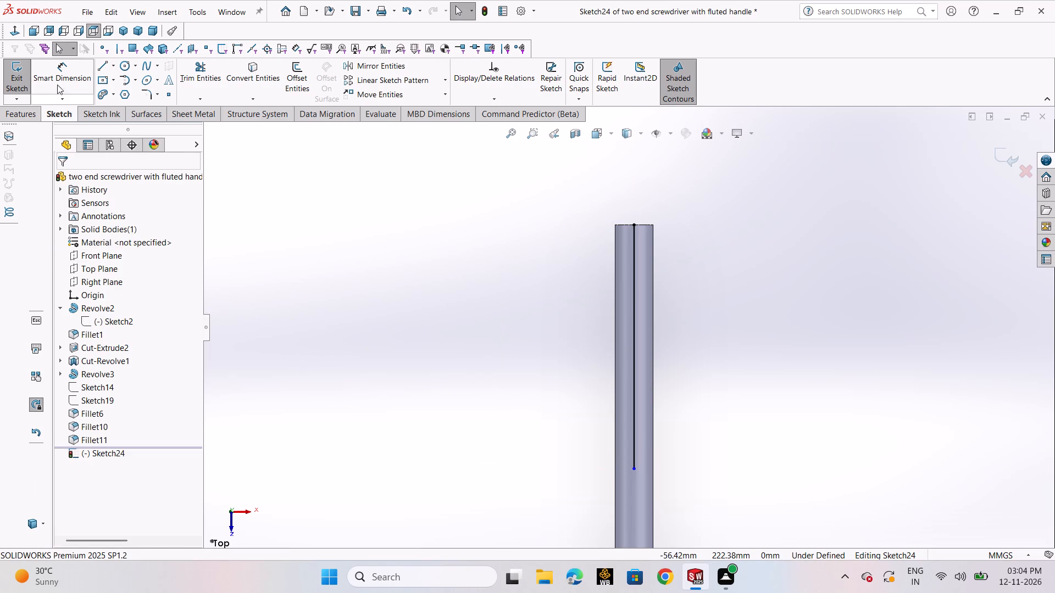
Sketch a short horizontal line, about 1.4 mm long, from the vertical line's upper end along the shaft's end edge toward negative X.
{"action": "left_click", "coordinate": [97, 66]}
{"action": "left_click", "coordinate": [111, 79]}
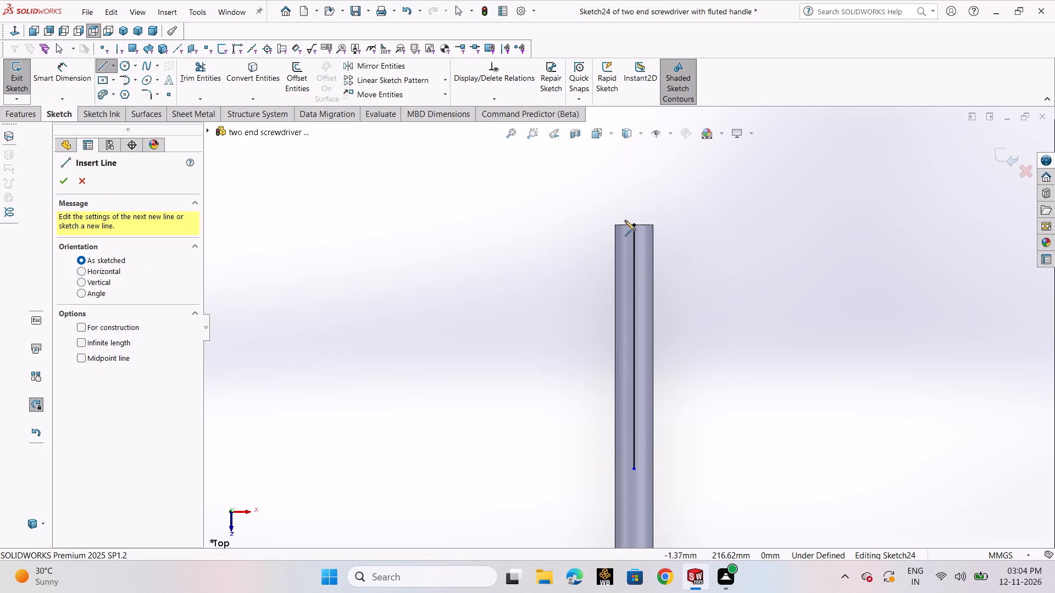
{"action": "left_click", "coordinate": [634, 225]}
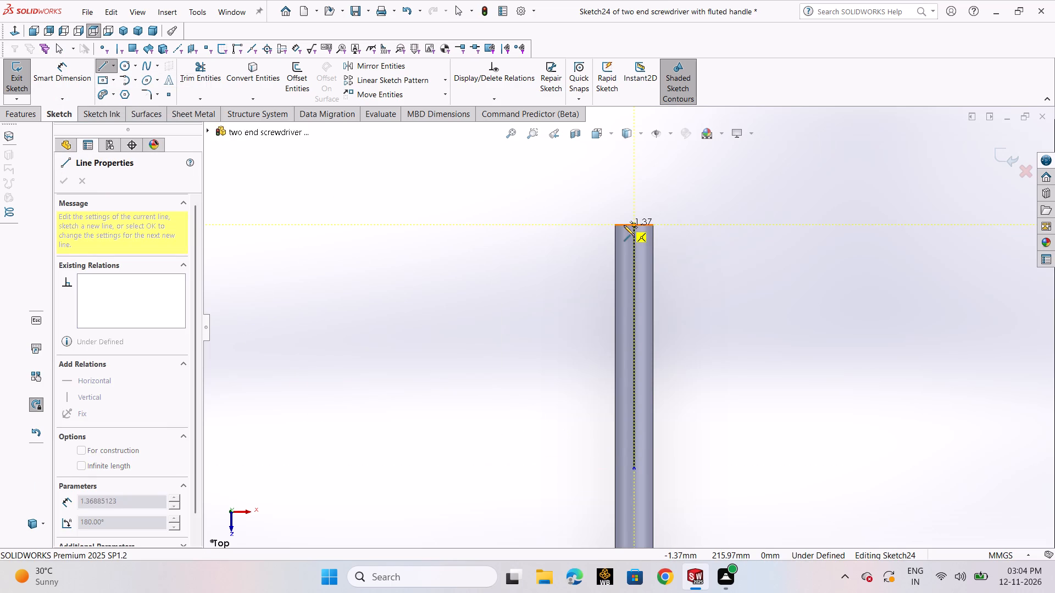
{"action": "left_click", "coordinate": [624, 225]}
{"action": "key", "text": "1"}
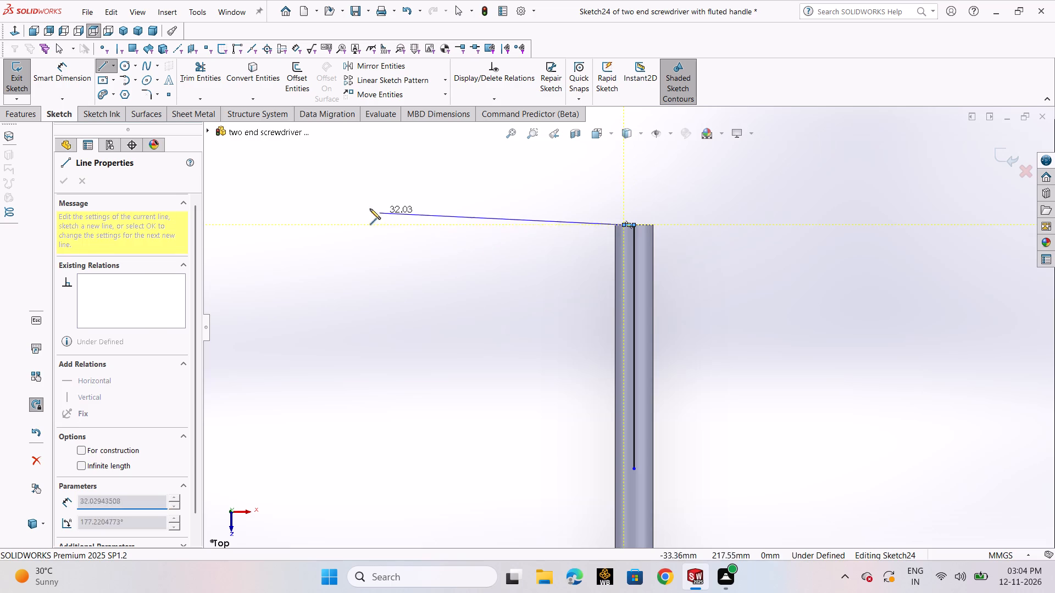
{"action": "right_click", "coordinate": [437, 237]}
{"action": "left_click", "coordinate": [443, 242]}
Dimension the short line on the shaft's end edge to 1 mm.
{"action": "left_click", "coordinate": [66, 82]}
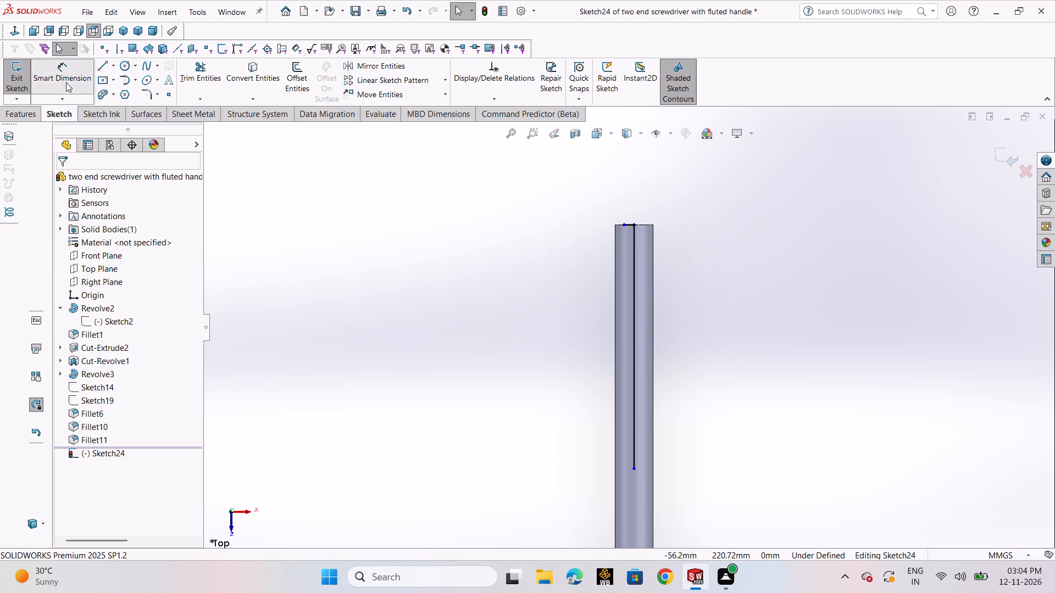
{"action": "left_click", "coordinate": [626, 222]}
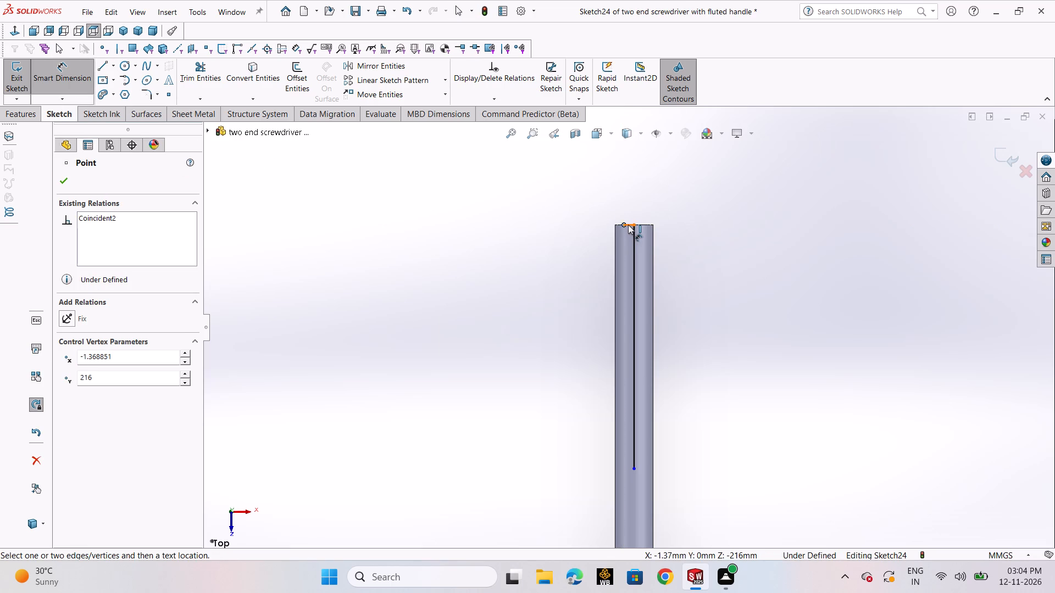
{"action": "left_click", "coordinate": [631, 225]}
{"action": "left_click", "coordinate": [631, 202]}
{"action": "key", "text": "1"}
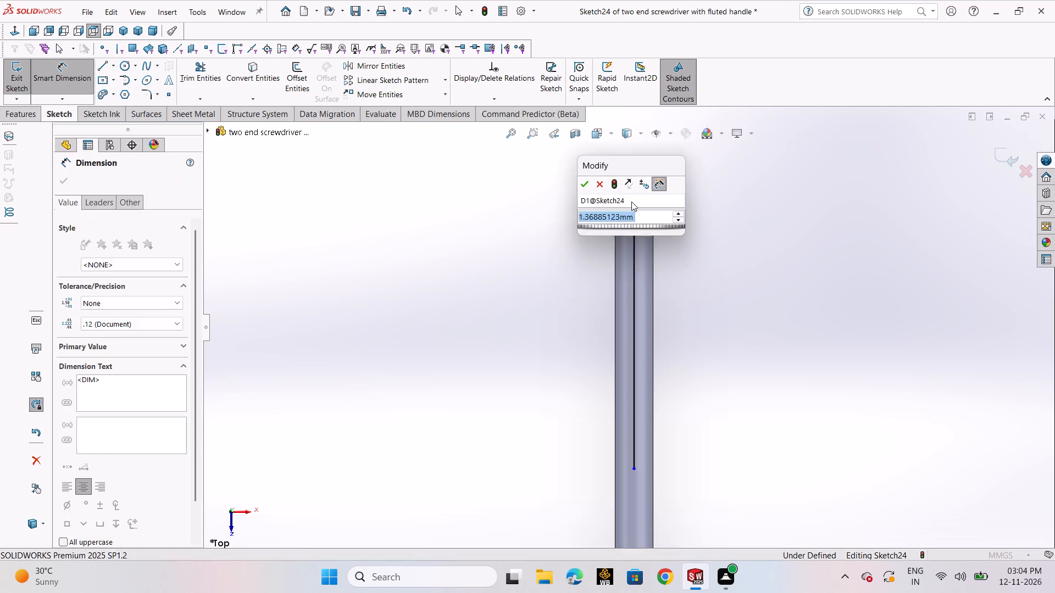
{"action": "key", "text": "Return"}
{"action": "left_click", "coordinate": [70, 185]}
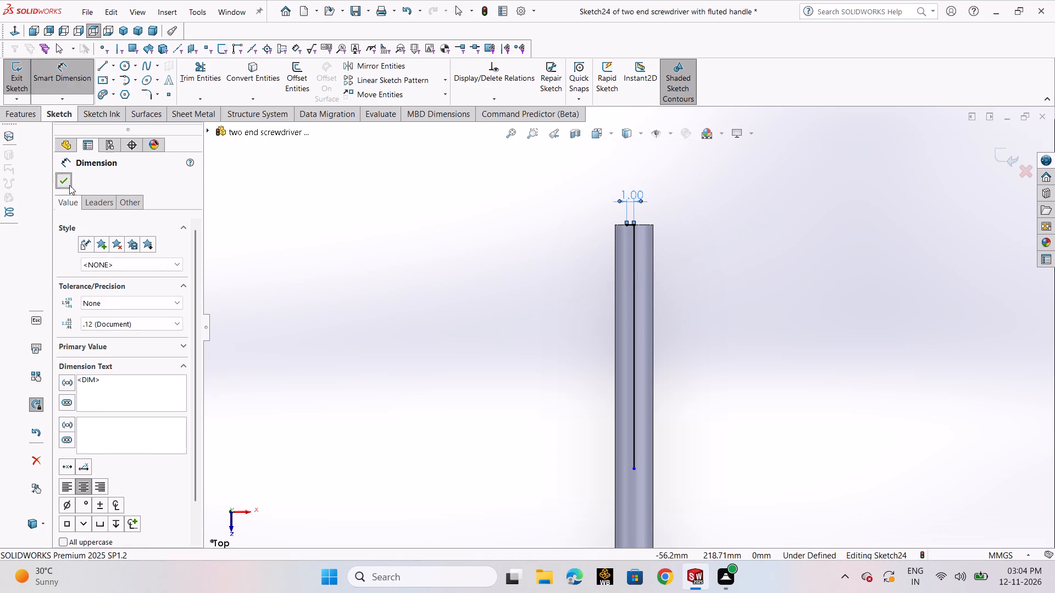
Sketch a slanted line about 17 mm long from the short line's outer end, running down and outward past the shaft's side.
{"action": "left_click", "coordinate": [99, 70]}
{"action": "left_click", "coordinate": [105, 85]}
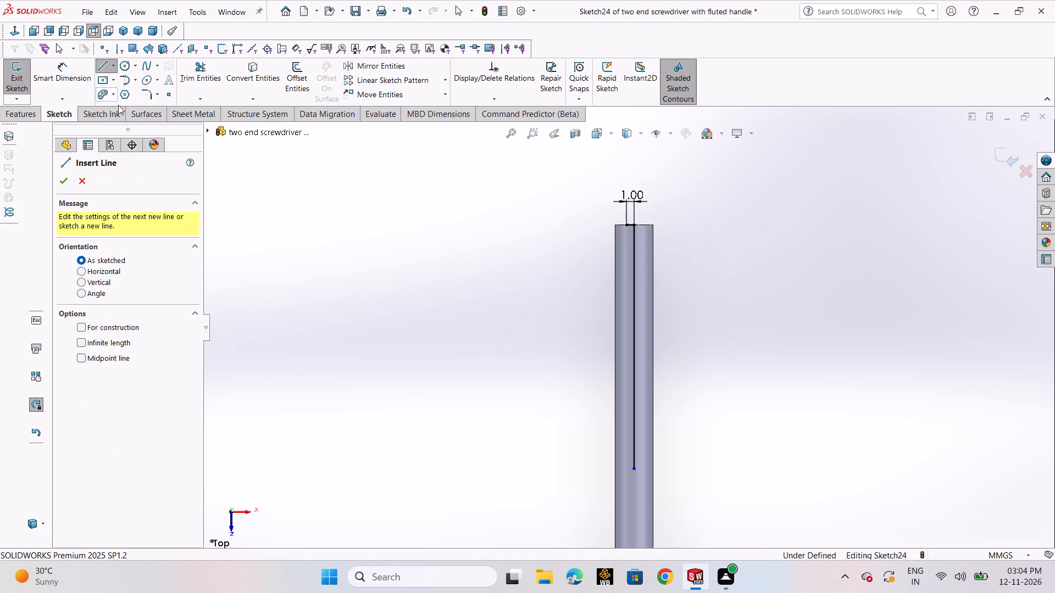
{"action": "left_click", "coordinate": [628, 225]}
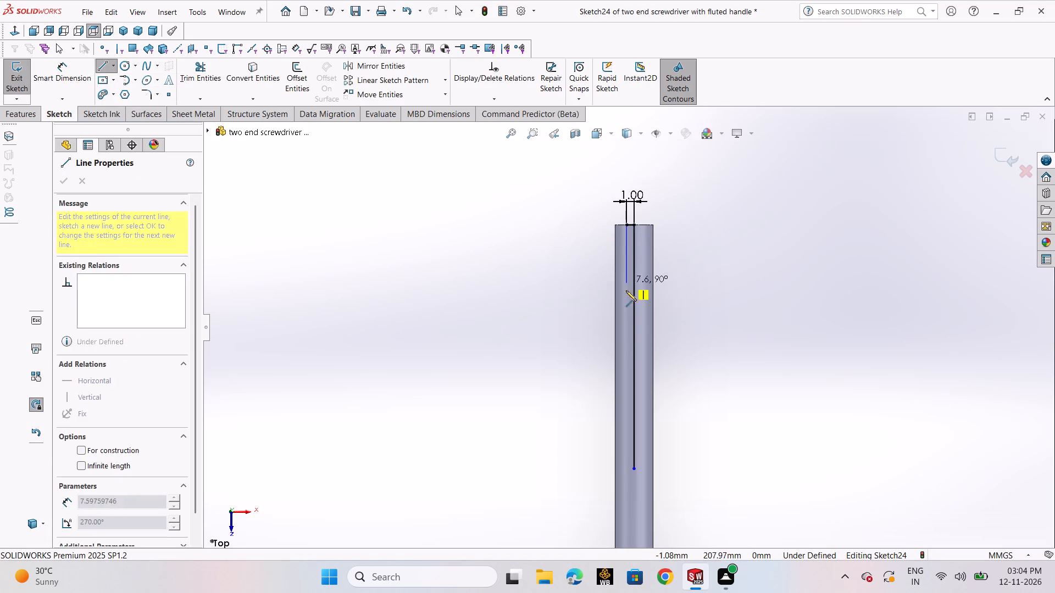
{"action": "left_click", "coordinate": [588, 350]}
{"action": "right_click", "coordinate": [588, 350]}
{"action": "left_click", "coordinate": [598, 358]}
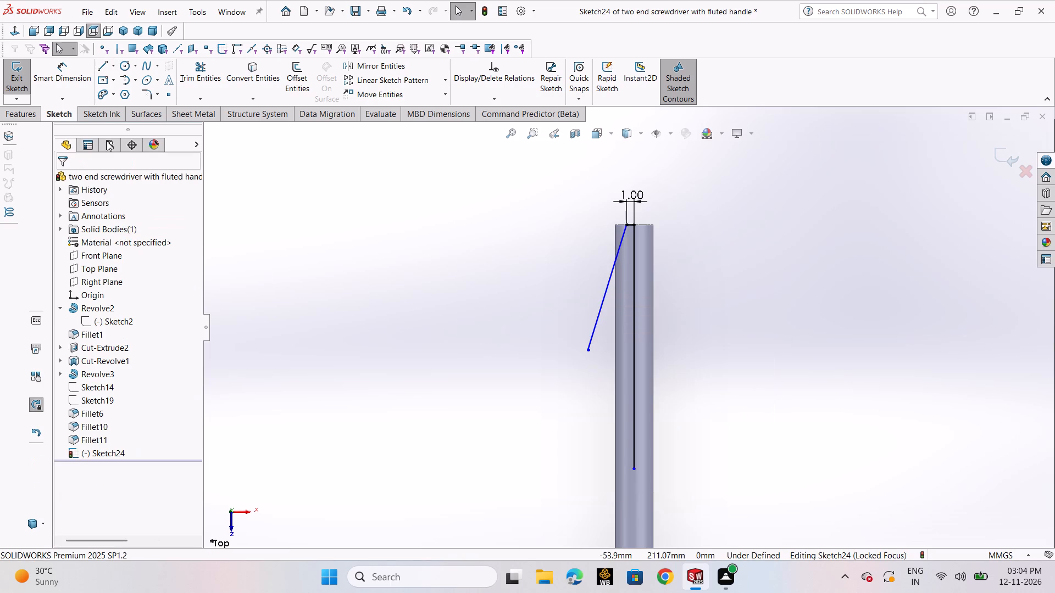
Sketch a horizontal centerline about 60 mm long across the shaft, a short distance below its free end.
{"action": "left_click", "coordinate": [111, 68]}
{"action": "left_click", "coordinate": [117, 92]}
{"action": "left_click", "coordinate": [416, 293]}
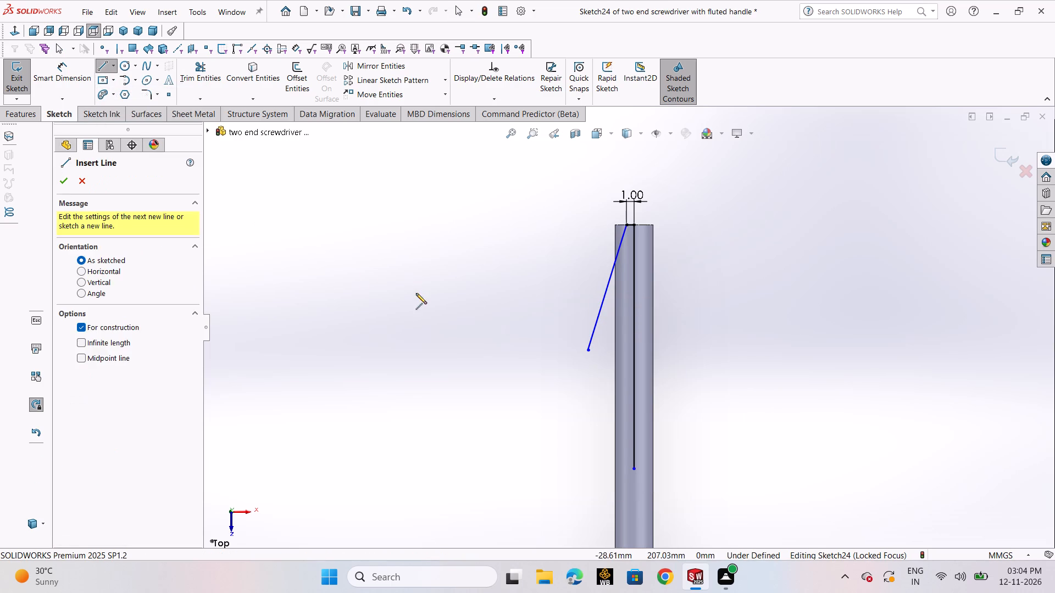
{"action": "left_click", "coordinate": [874, 293]}
{"action": "right_click", "coordinate": [874, 293]}
{"action": "left_click", "coordinate": [883, 298]}
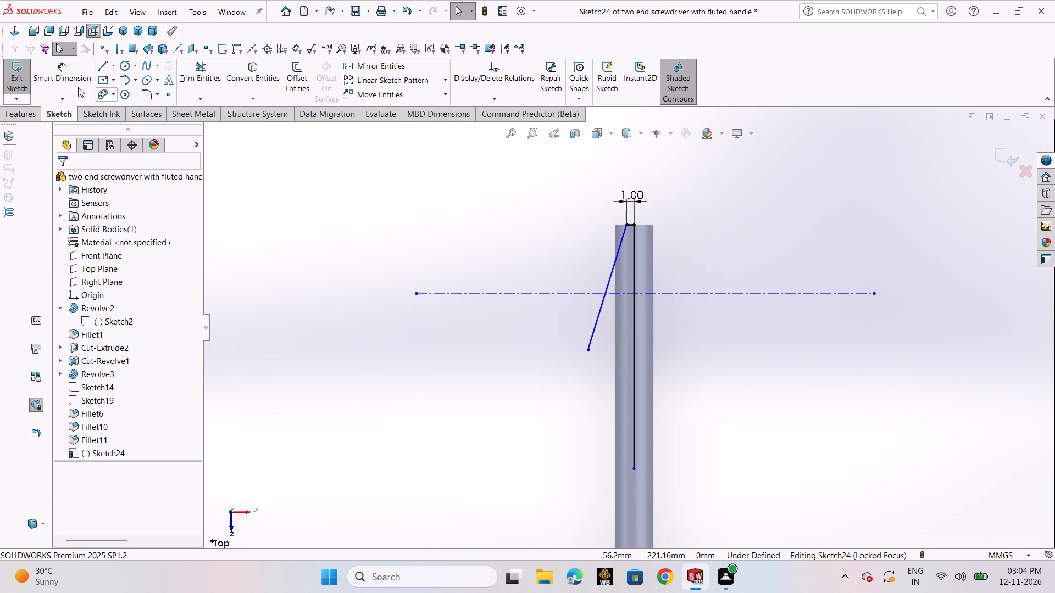
Dimension the horizontal centerline 12 mm from the short line on the shaft's end edge.
{"action": "left_click", "coordinate": [69, 85]}
{"action": "scroll", "coordinate": [631, 228], "scroll_direction": "down", "scroll_amount": 2}
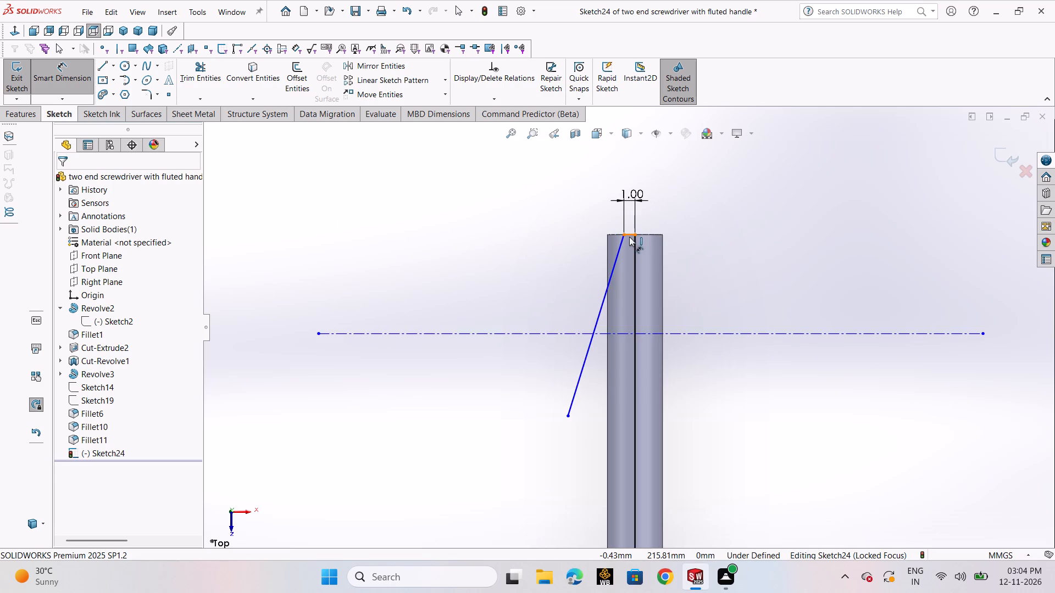
{"action": "left_click", "coordinate": [629, 236]}
{"action": "left_click", "coordinate": [697, 331]}
{"action": "left_click", "coordinate": [742, 266]}
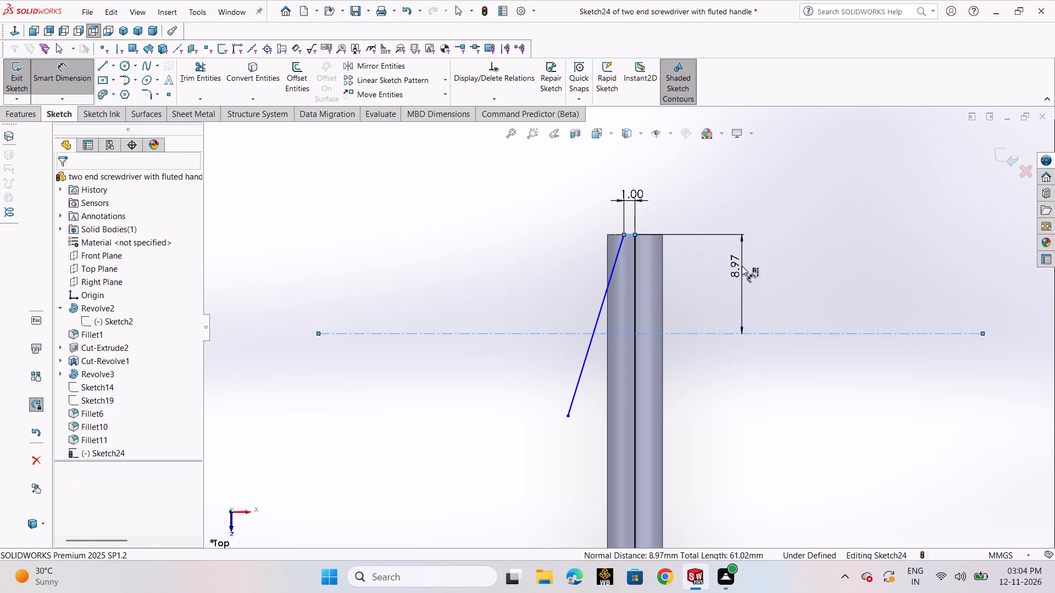
{"action": "type", "text": "12"}
{"action": "key", "text": "Return"}
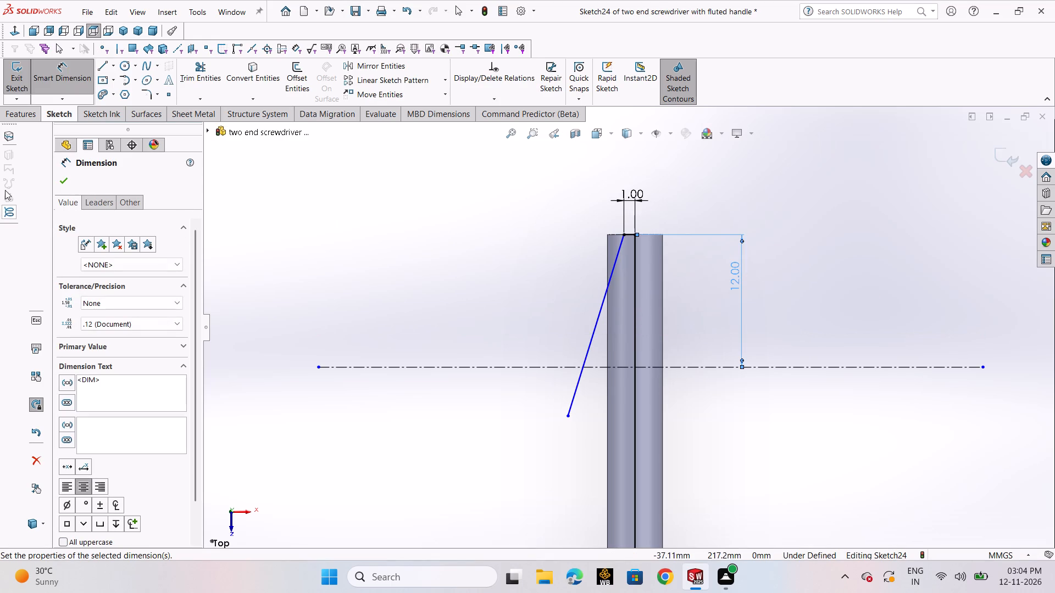
{"action": "left_click", "coordinate": [65, 183]}
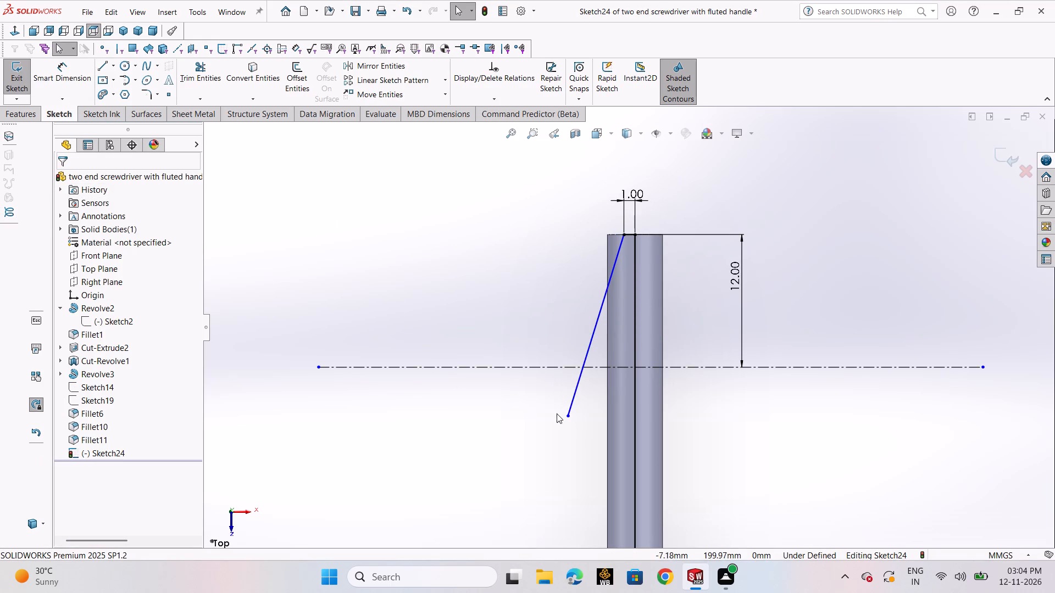
Move the slanted line's free end onto the point where the horizontal centerline meets the shaft's side edge.
{"action": "left_click_drag", "start_coordinate": [567, 416], "coordinate": [601, 370]}
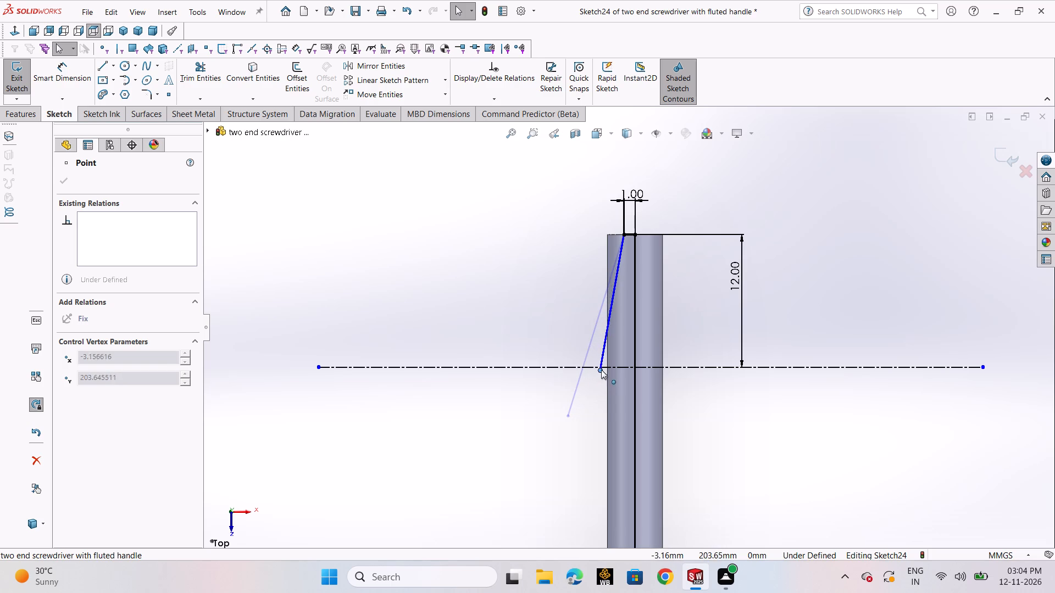
{"action": "left_click_drag", "start_coordinate": [601, 370], "coordinate": [607, 367]}
{"action": "left_click", "coordinate": [568, 409]}
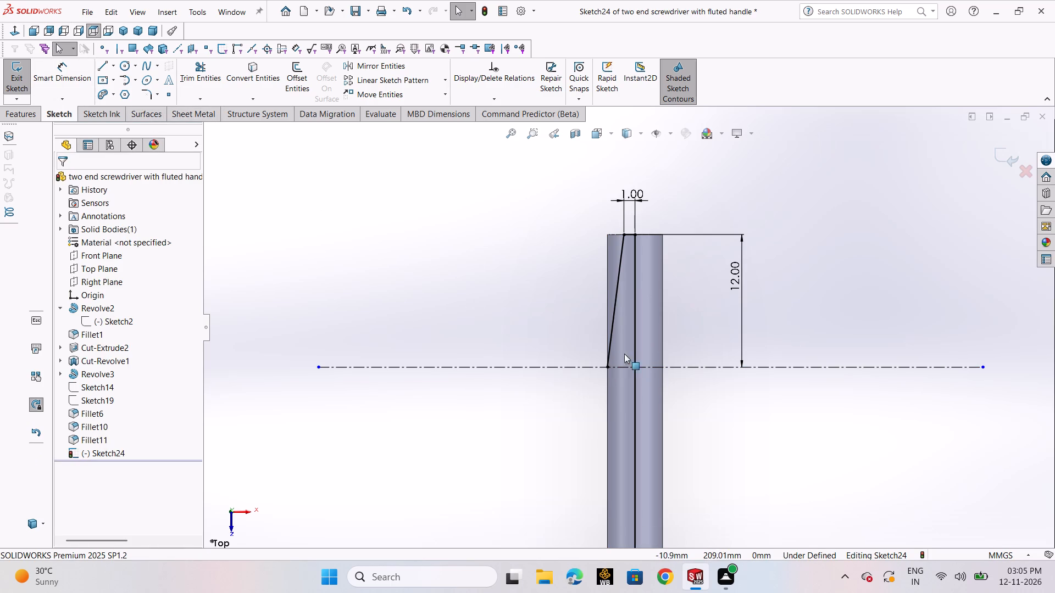
Sketch a slanted line about 20 mm long from the centerline's meeting point with the shaft's side, inward to near the axis line's lower end.
{"action": "left_click", "coordinate": [103, 69]}
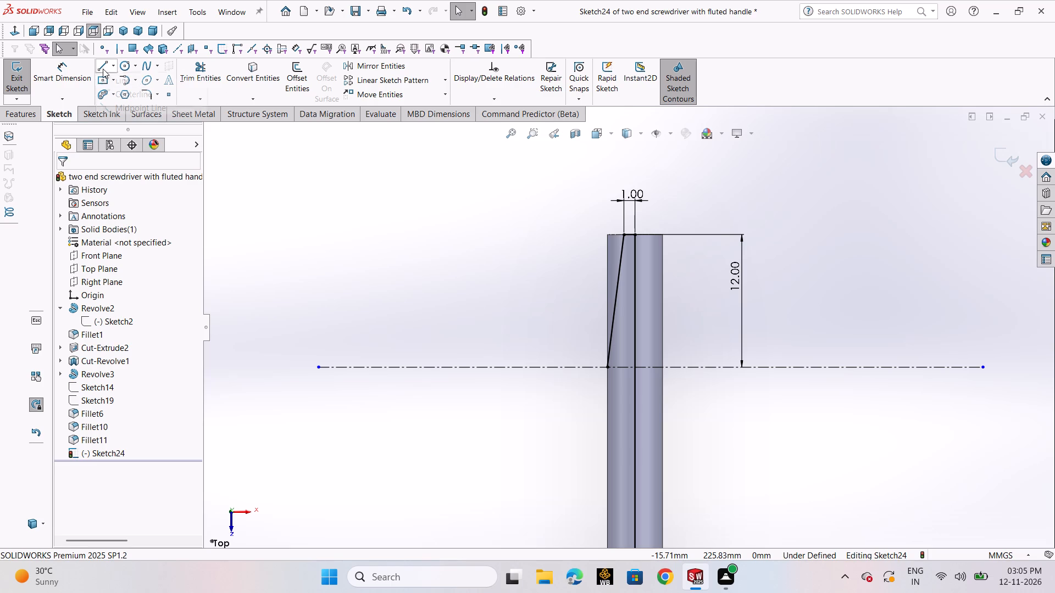
{"action": "left_click", "coordinate": [125, 83]}
{"action": "scroll", "coordinate": [468, 382], "scroll_direction": "up", "scroll_amount": 2}
{"action": "scroll", "coordinate": [587, 388], "scroll_direction": "up", "scroll_amount": 2}
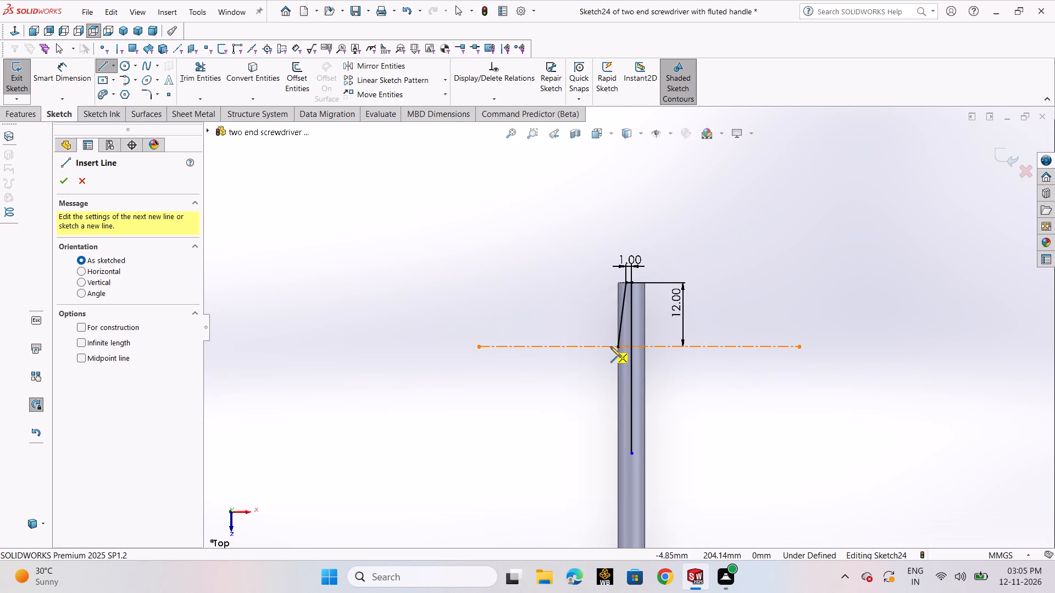
{"action": "left_click", "coordinate": [617, 348]}
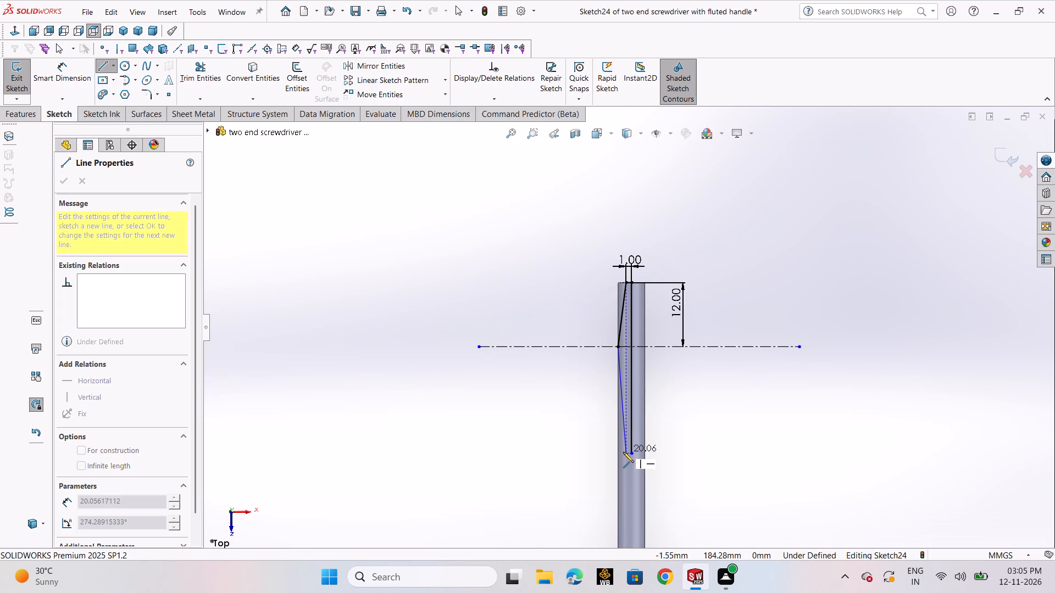
{"action": "left_click", "coordinate": [623, 452]}
{"action": "right_click", "coordinate": [623, 452]}
{"action": "left_click", "coordinate": [637, 457]}
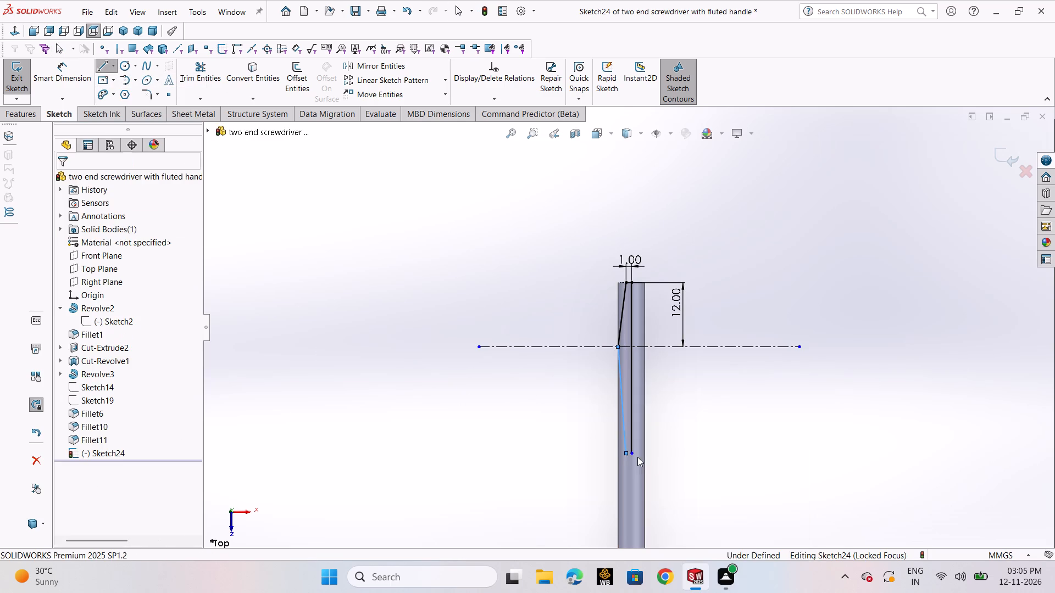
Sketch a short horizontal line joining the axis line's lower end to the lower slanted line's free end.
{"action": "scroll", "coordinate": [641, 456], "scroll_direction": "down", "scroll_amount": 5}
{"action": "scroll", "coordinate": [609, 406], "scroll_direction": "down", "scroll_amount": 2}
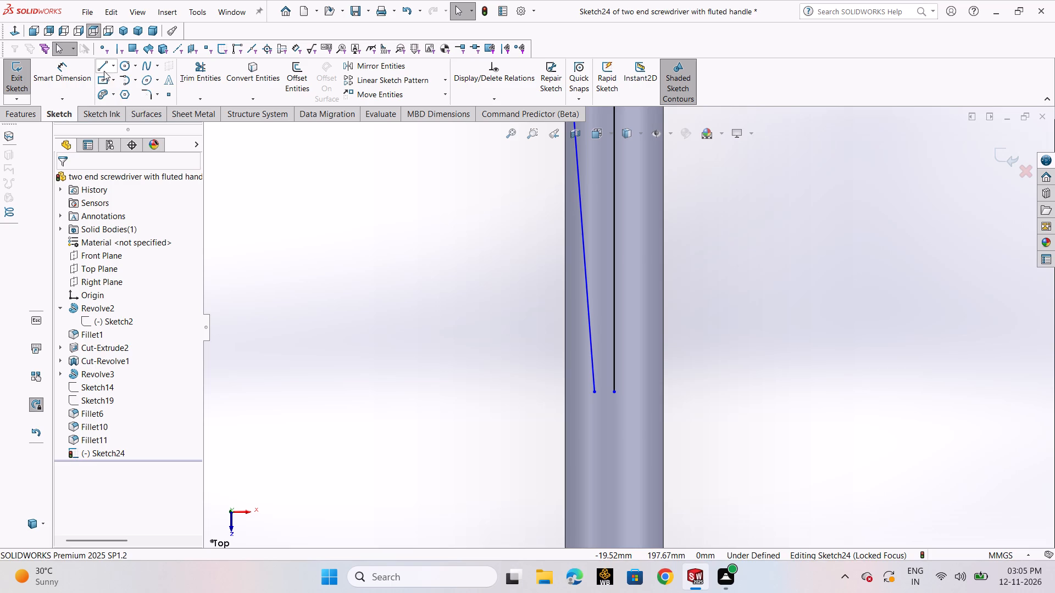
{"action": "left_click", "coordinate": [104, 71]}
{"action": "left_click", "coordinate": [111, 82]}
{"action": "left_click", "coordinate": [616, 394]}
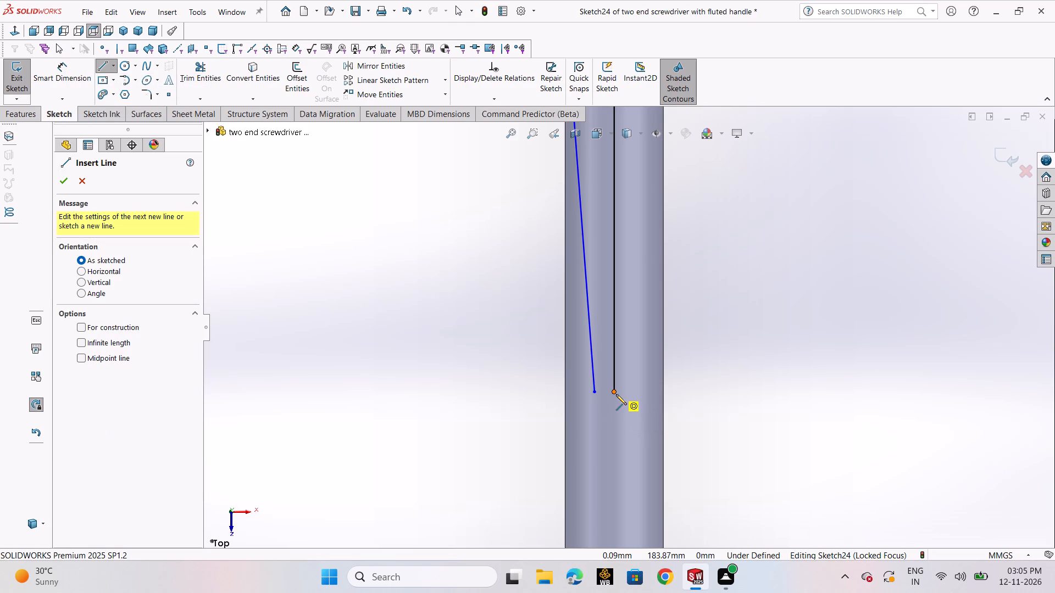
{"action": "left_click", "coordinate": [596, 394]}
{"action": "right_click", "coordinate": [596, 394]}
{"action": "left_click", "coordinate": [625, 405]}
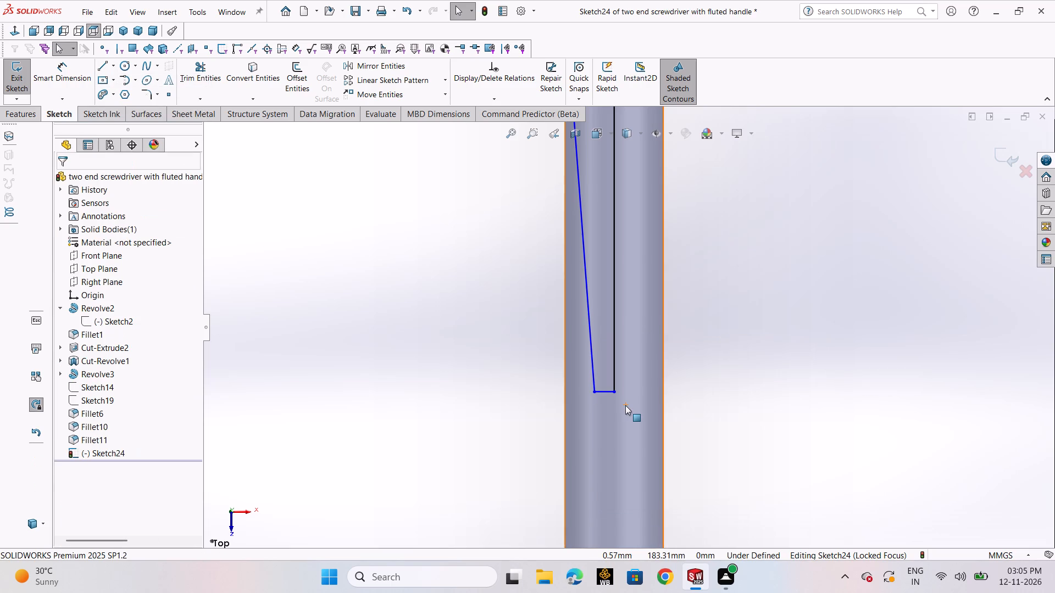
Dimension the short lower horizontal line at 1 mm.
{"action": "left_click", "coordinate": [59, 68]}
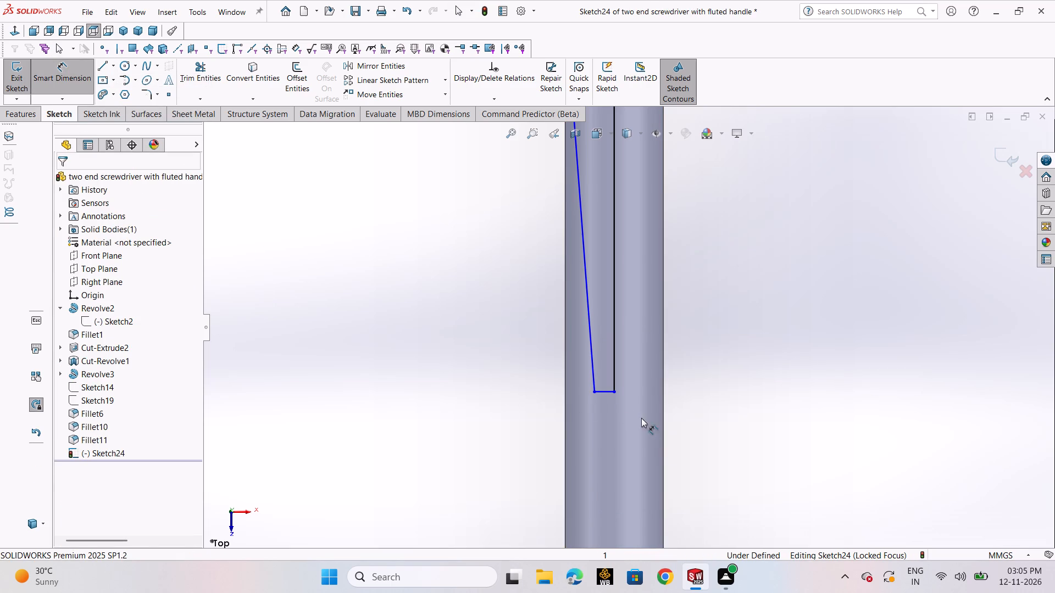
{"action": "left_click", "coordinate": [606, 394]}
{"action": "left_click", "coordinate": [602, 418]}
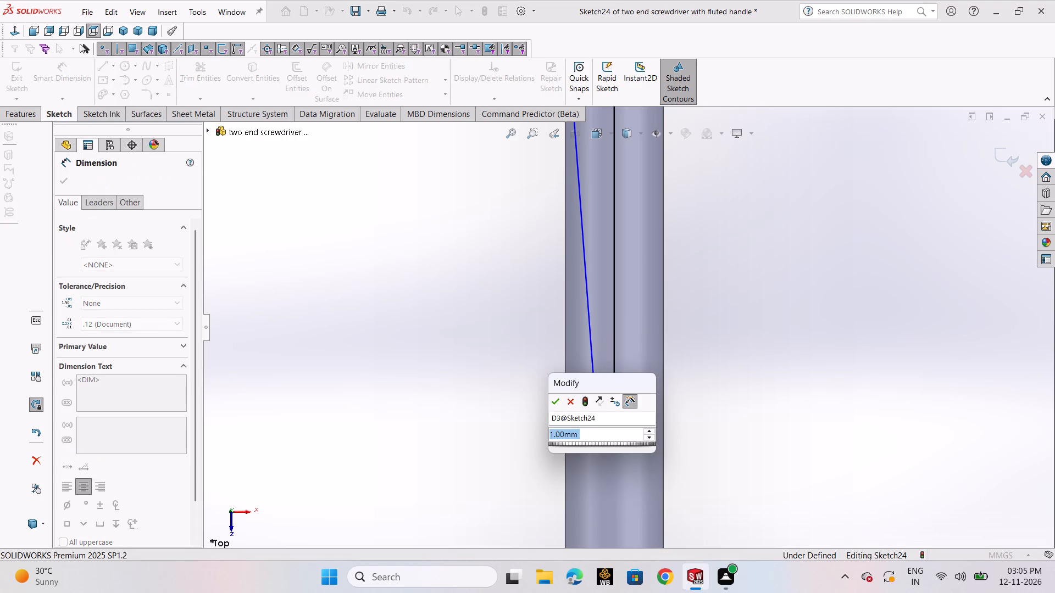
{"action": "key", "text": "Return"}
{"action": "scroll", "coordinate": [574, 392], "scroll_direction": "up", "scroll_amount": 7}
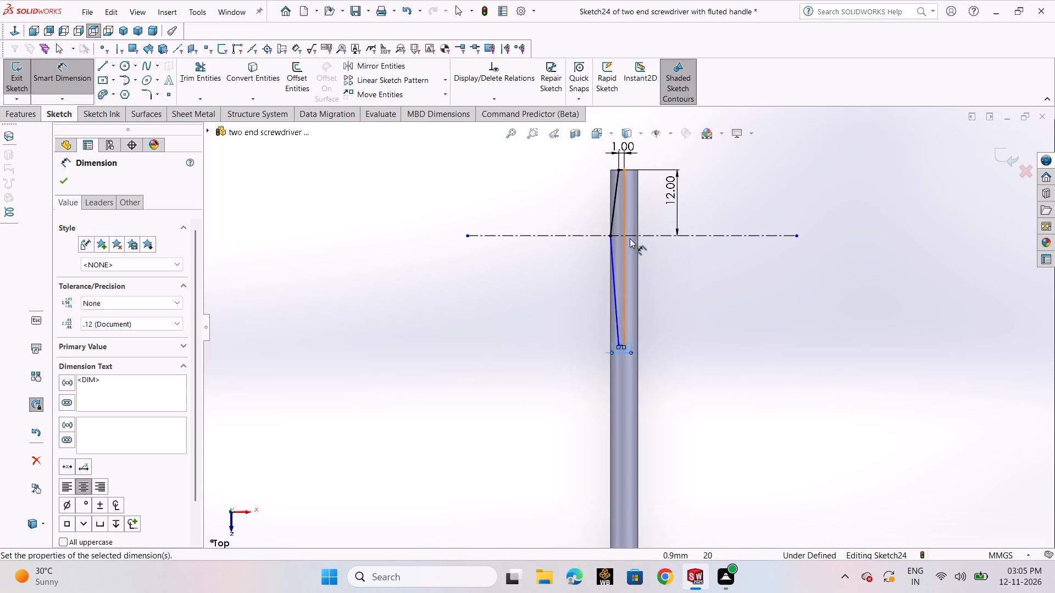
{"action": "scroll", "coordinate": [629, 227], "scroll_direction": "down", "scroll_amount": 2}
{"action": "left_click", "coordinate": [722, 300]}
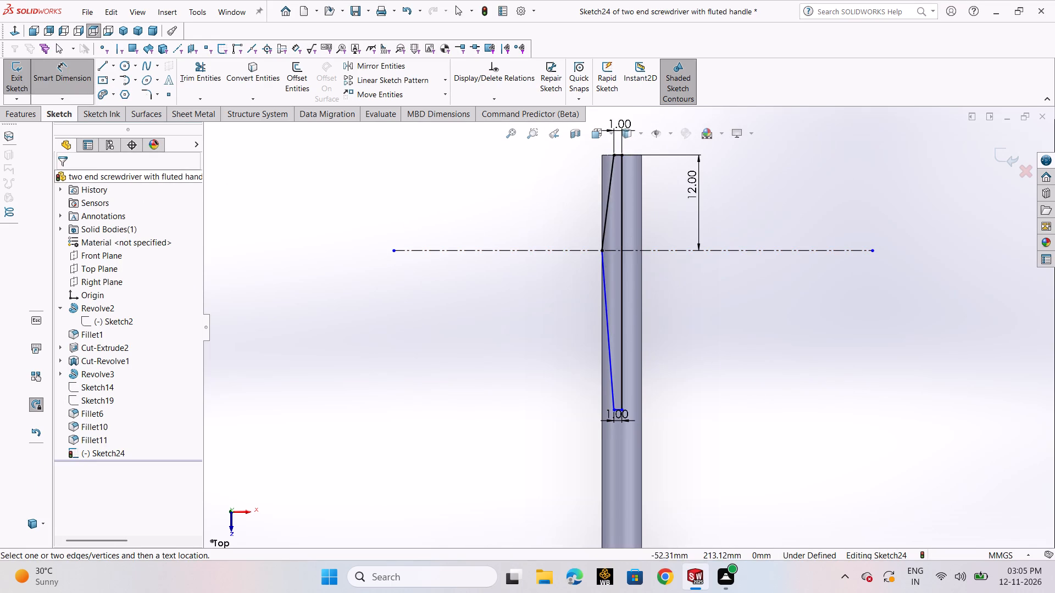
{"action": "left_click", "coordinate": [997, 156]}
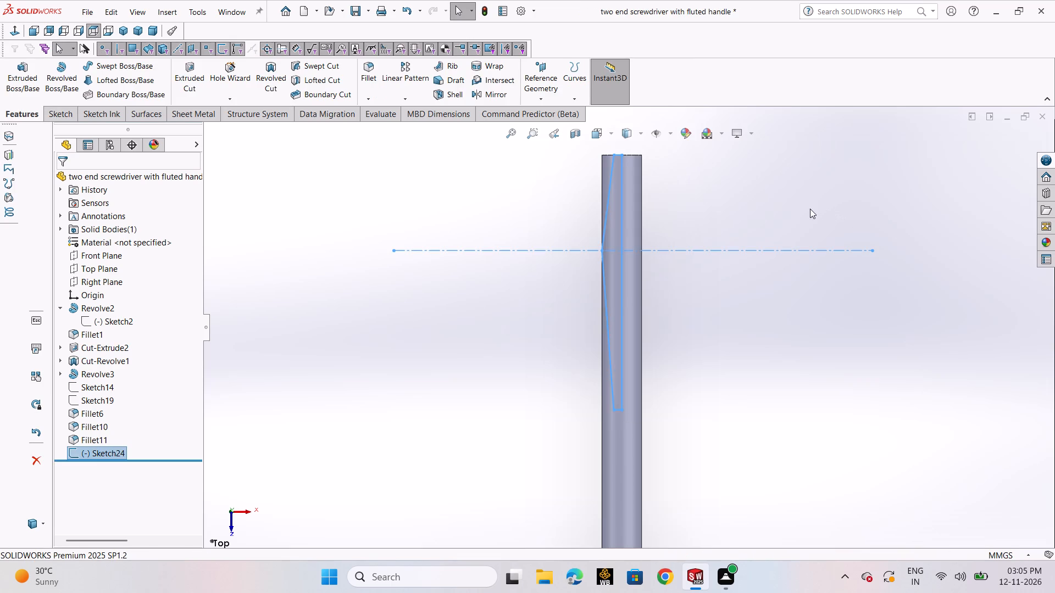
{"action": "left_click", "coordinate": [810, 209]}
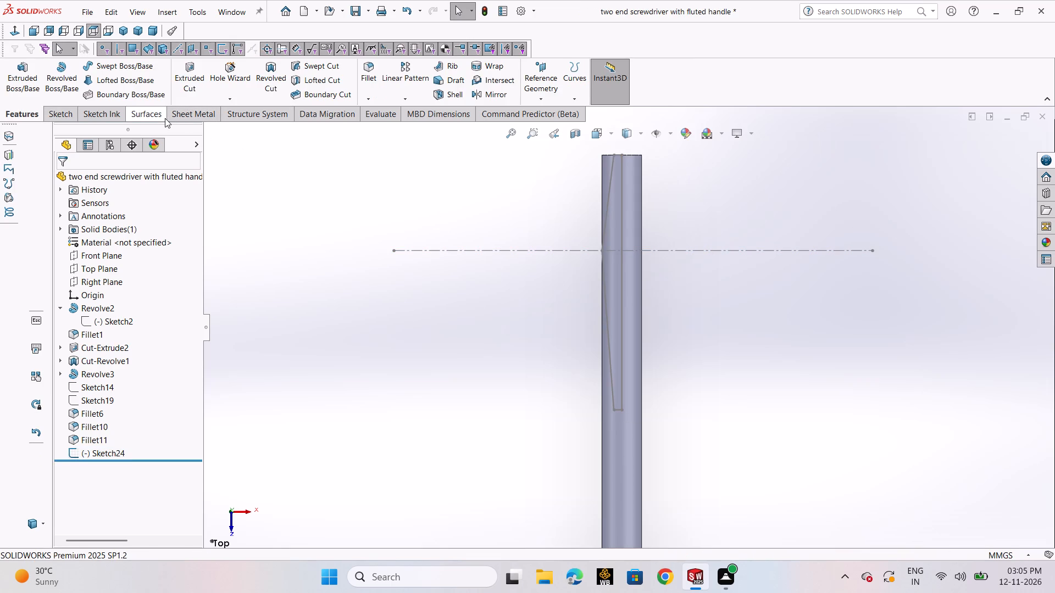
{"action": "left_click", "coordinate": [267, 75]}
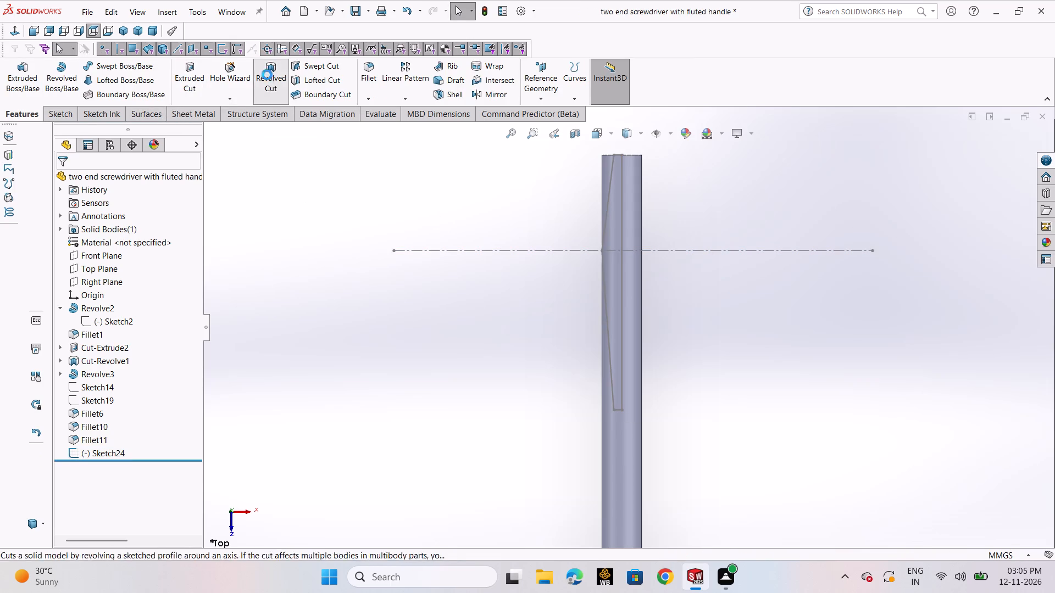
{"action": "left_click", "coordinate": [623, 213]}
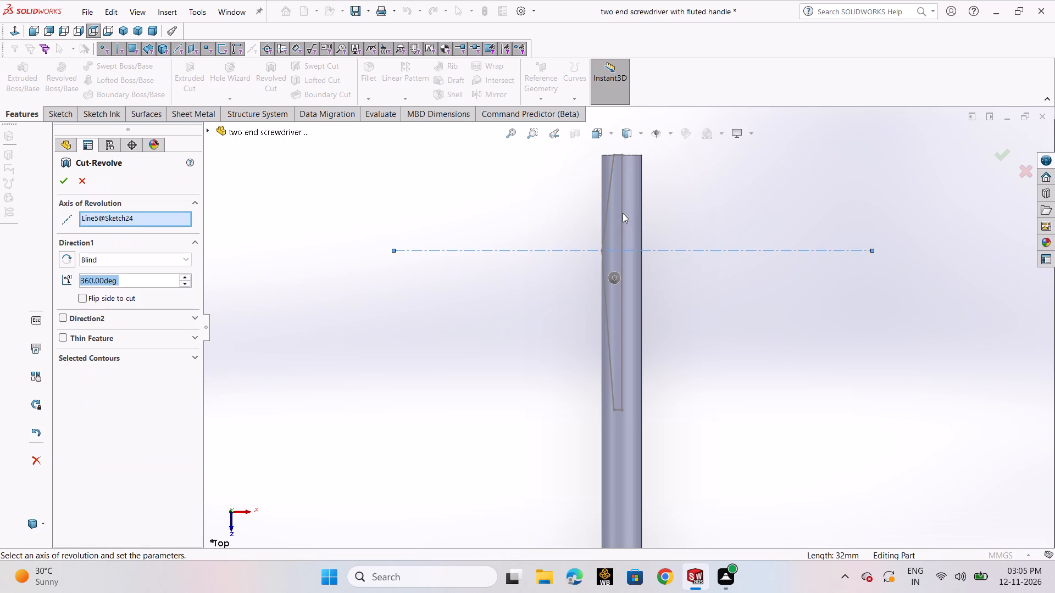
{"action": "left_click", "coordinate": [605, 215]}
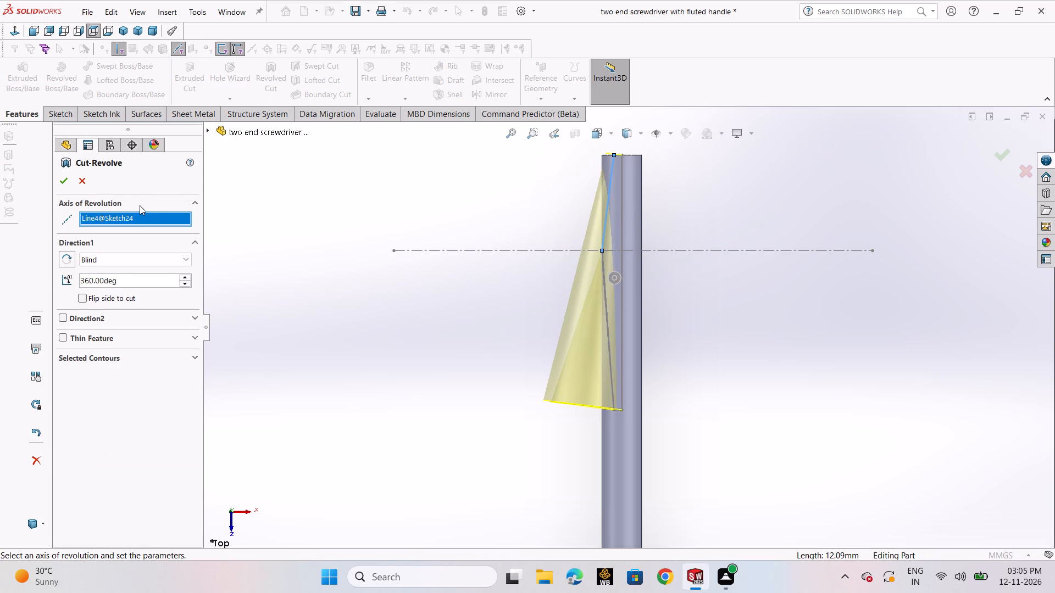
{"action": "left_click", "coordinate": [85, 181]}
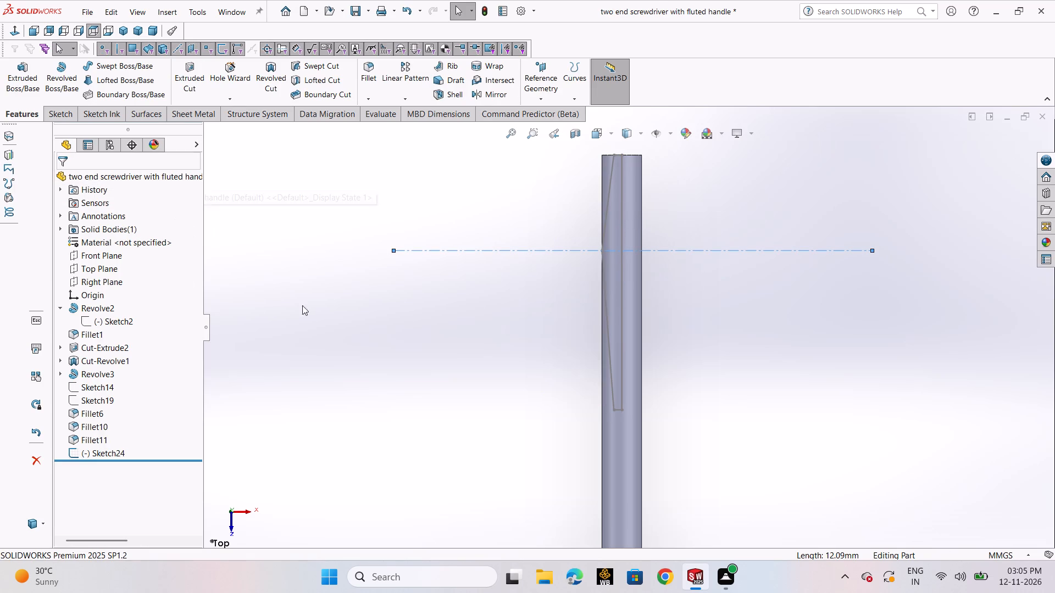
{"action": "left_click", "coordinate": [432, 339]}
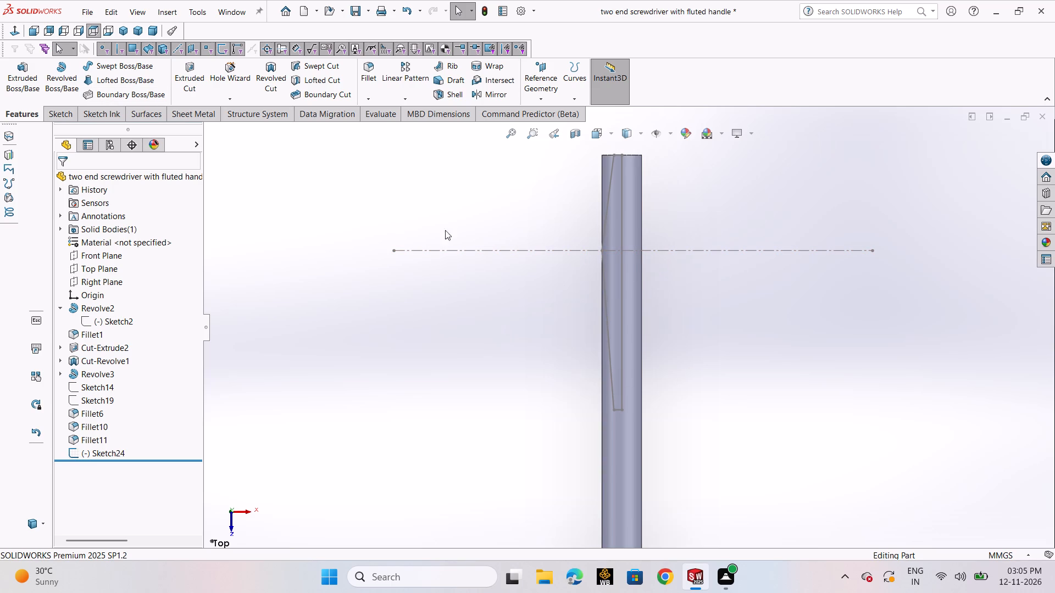
Reopen the tip sketch and draw lines from the short end line to the shaft's corner and 12 mm along its side to the centerline.
{"action": "double_click", "coordinate": [605, 204]}
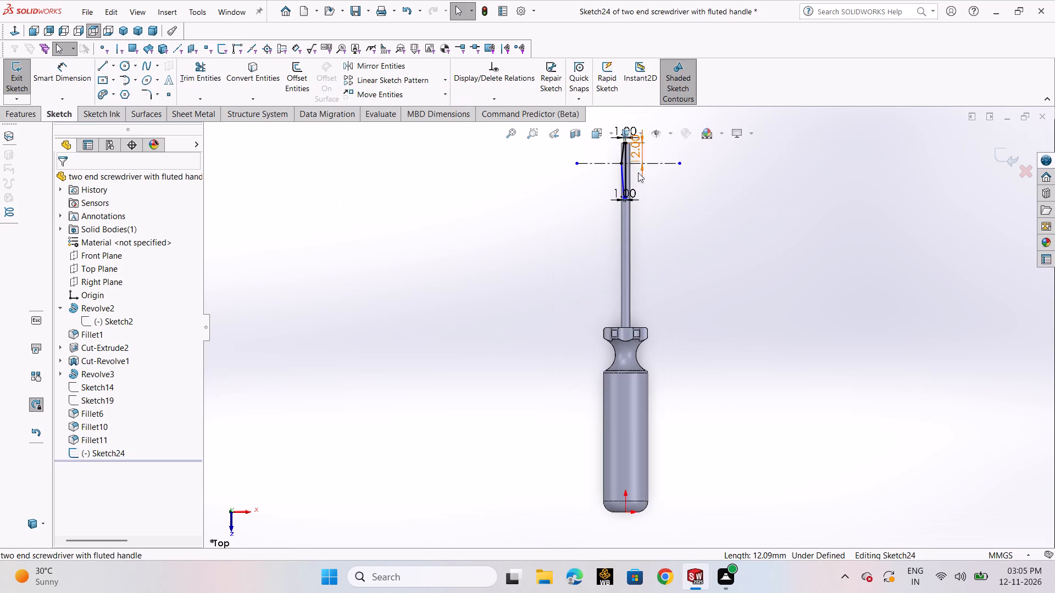
{"action": "scroll", "coordinate": [634, 171], "scroll_direction": "up", "scroll_amount": 2}
{"action": "scroll", "coordinate": [634, 171], "scroll_direction": "down", "scroll_amount": 5}
{"action": "scroll", "coordinate": [602, 300], "scroll_direction": "down", "scroll_amount": 4}
{"action": "scroll", "coordinate": [657, 376], "scroll_direction": "down", "scroll_amount": 3}
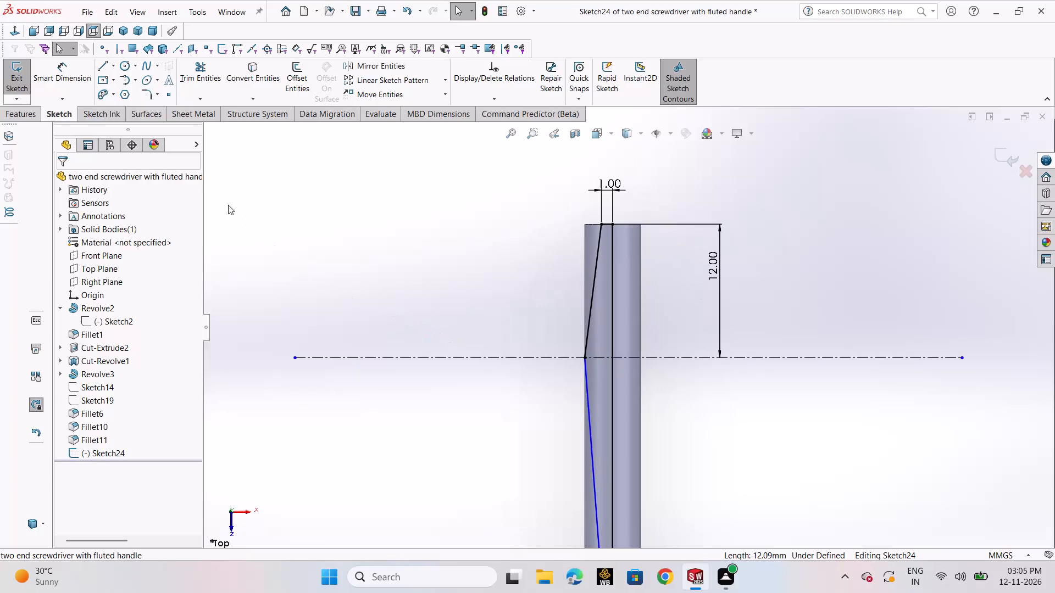
{"action": "left_click", "coordinate": [102, 68]}
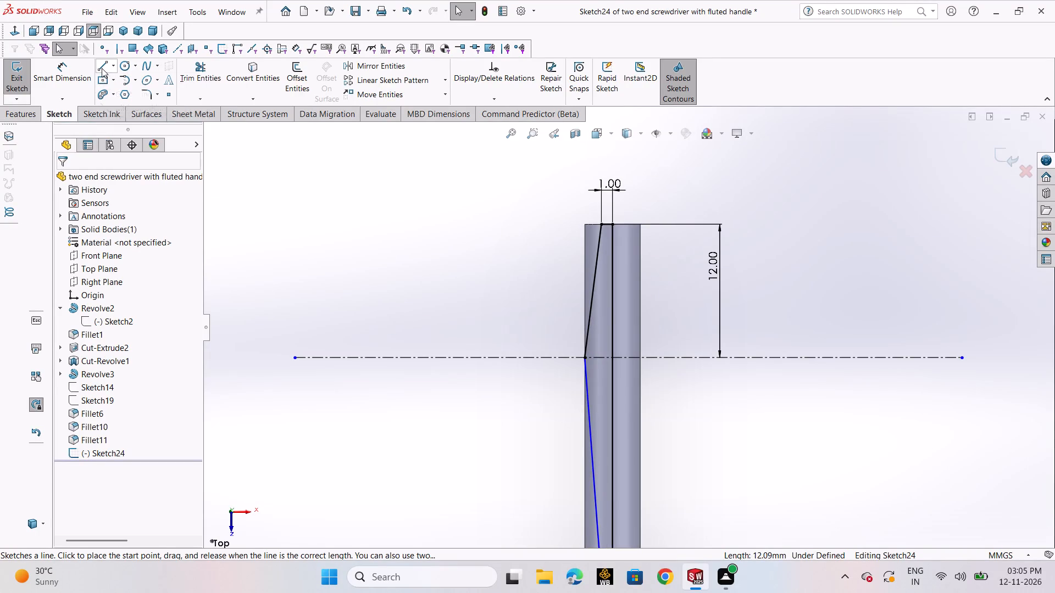
{"action": "left_click", "coordinate": [107, 79]}
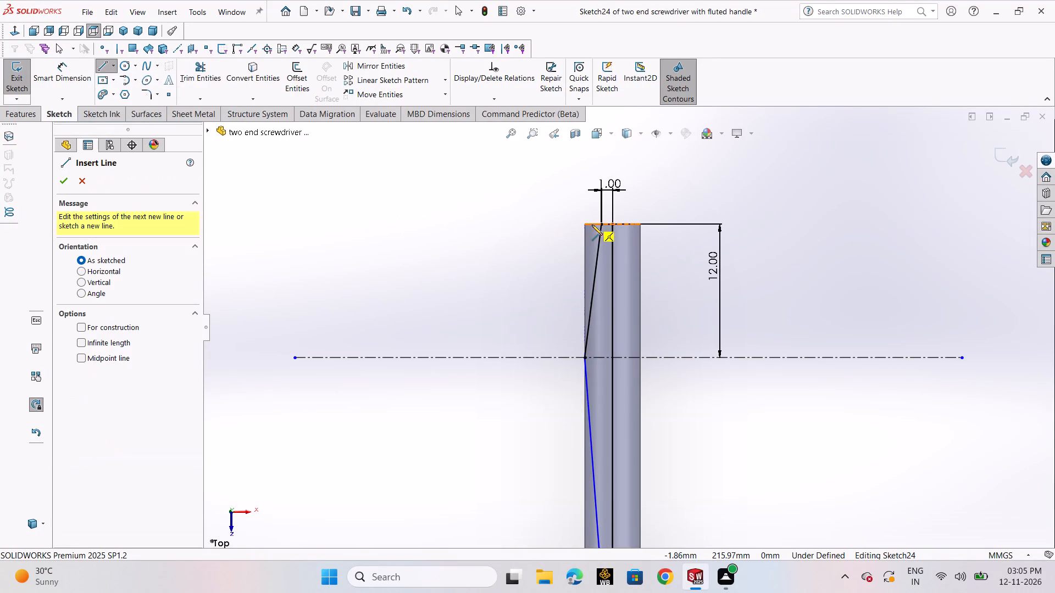
{"action": "left_click", "coordinate": [600, 224]}
{"action": "left_click", "coordinate": [584, 224]}
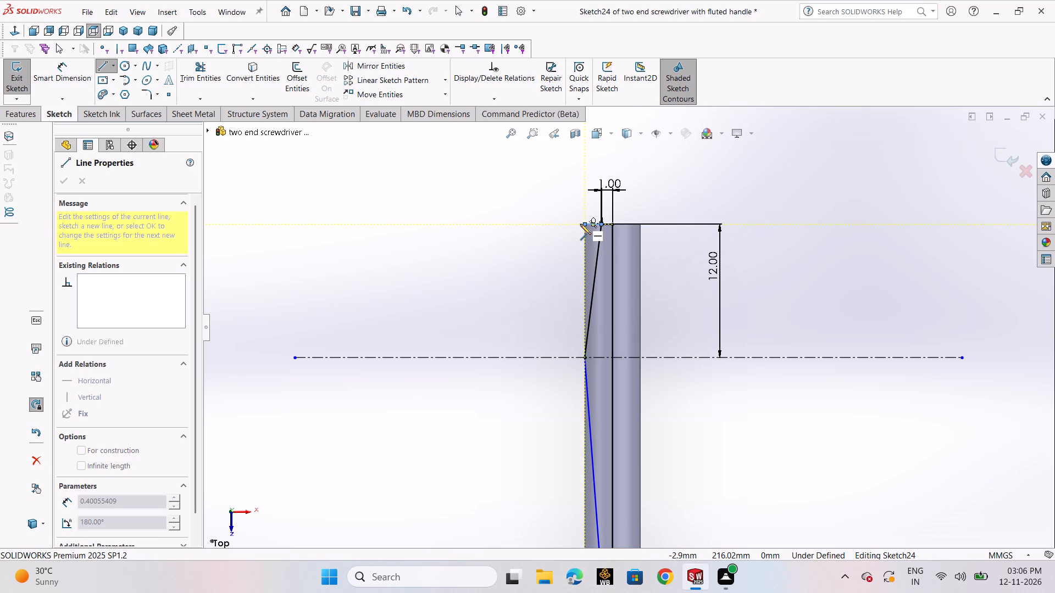
{"action": "left_click", "coordinate": [584, 357]}
{"action": "right_click", "coordinate": [584, 357]}
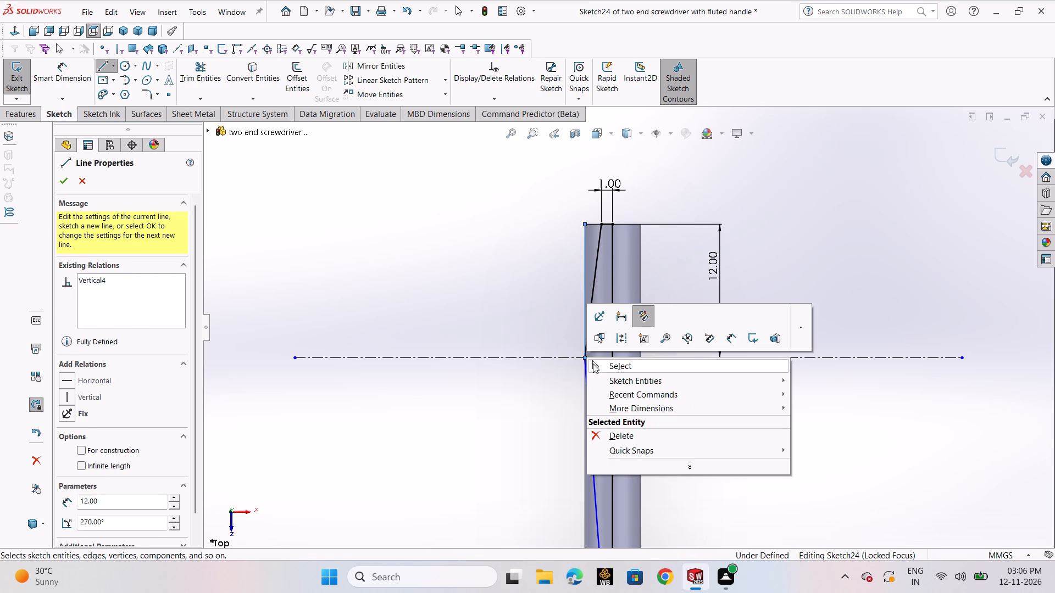
{"action": "left_click", "coordinate": [593, 363]}
Trim away the vertical axis line and the short horizontal lines at both of its ends with Power trim.
{"action": "left_click", "coordinate": [202, 72]}
{"action": "left_click_drag", "start_coordinate": [624, 304], "coordinate": [606, 217]}
{"action": "scroll", "coordinate": [624, 381], "scroll_direction": "up", "scroll_amount": 3}
{"action": "left_click_drag", "start_coordinate": [624, 393], "coordinate": [615, 376]}
{"action": "scroll", "coordinate": [625, 433], "scroll_direction": "down", "scroll_amount": 5}
{"action": "scroll", "coordinate": [600, 510], "scroll_direction": "down", "scroll_amount": 3}
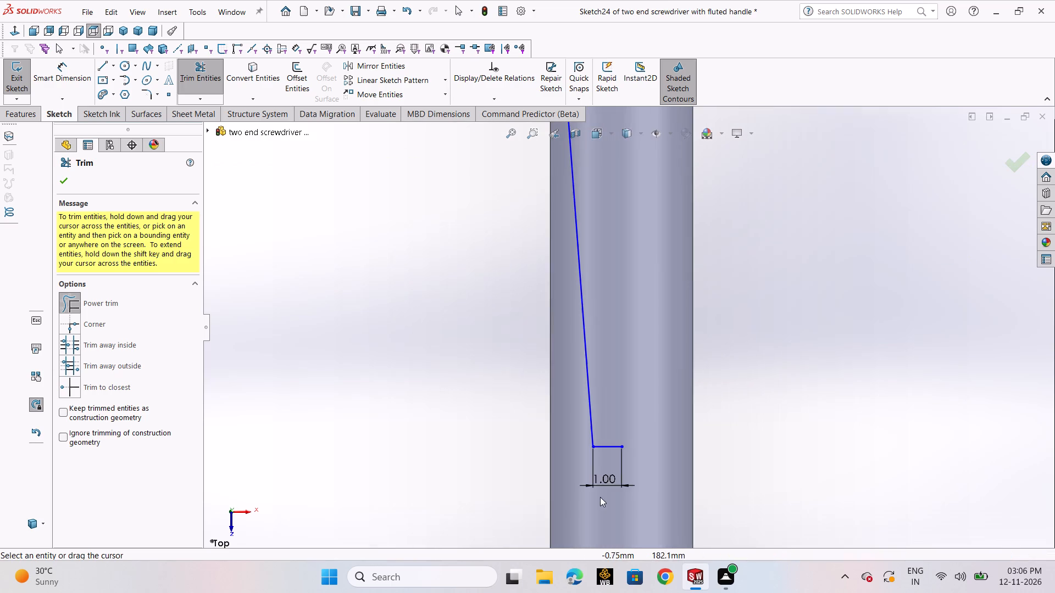
{"action": "left_click_drag", "start_coordinate": [611, 423], "coordinate": [611, 464]}
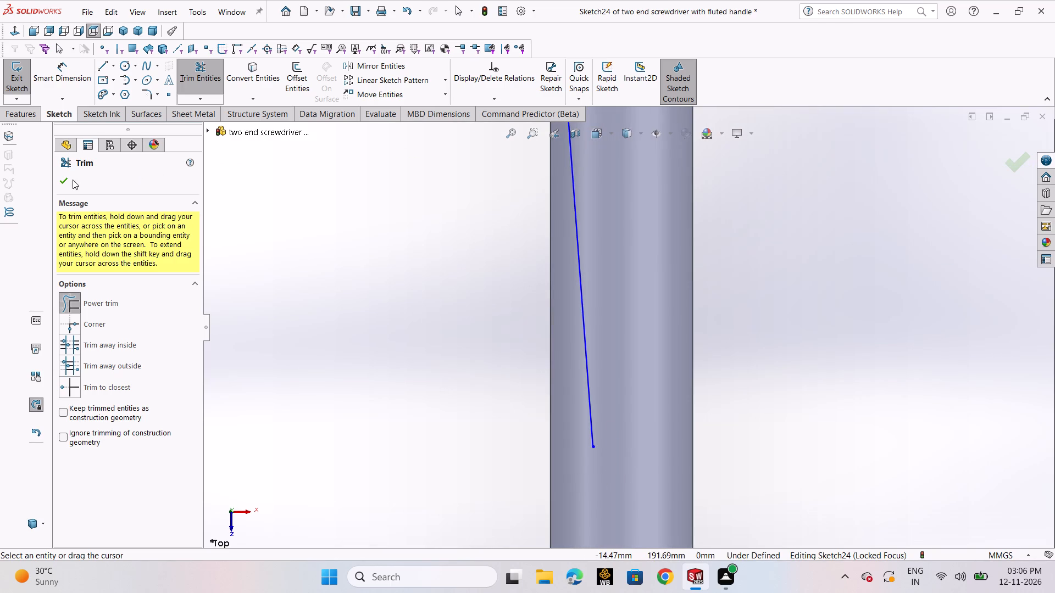
{"action": "left_click", "coordinate": [67, 176]}
Sketch a 1.5 mm horizontal line from the lower slanted line's end to the shaft's side, and a 20 mm vertical line up to the centerline.
{"action": "left_click", "coordinate": [103, 72]}
{"action": "left_click", "coordinate": [103, 81]}
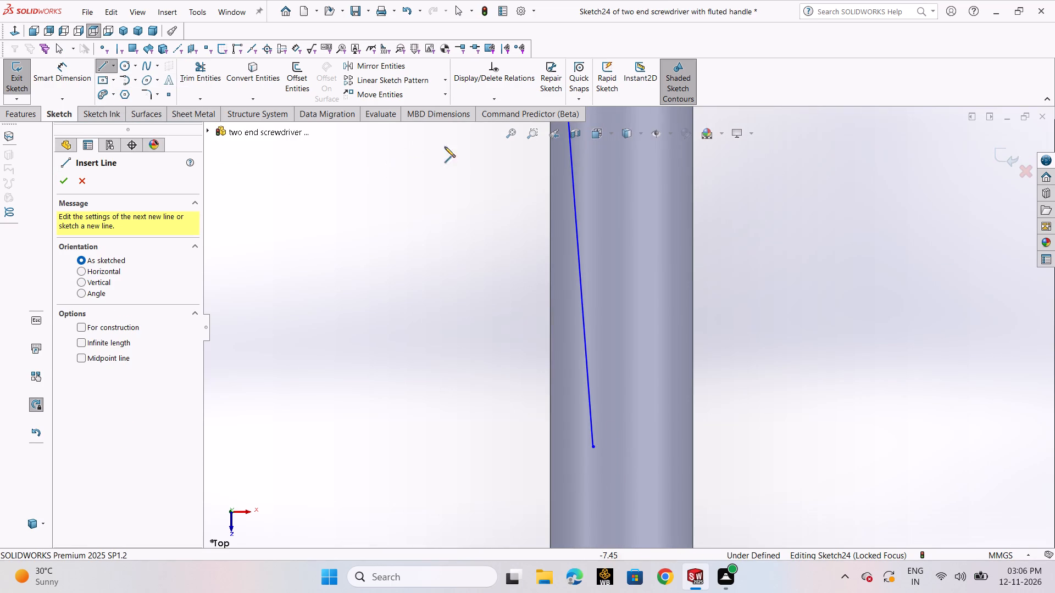
{"action": "left_click", "coordinate": [596, 447]}
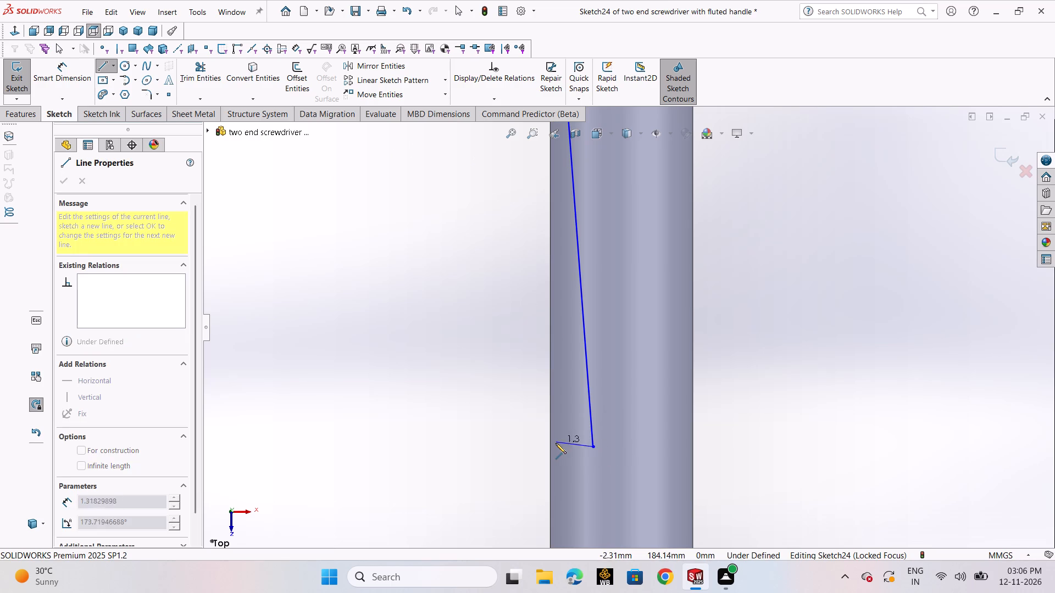
{"action": "left_click", "coordinate": [549, 446]}
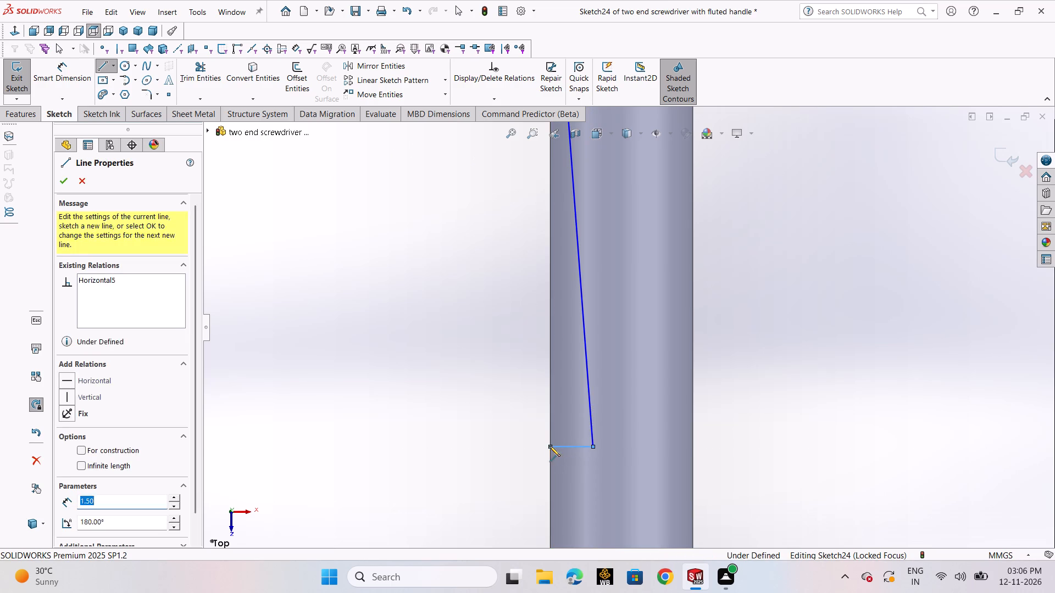
{"action": "scroll", "coordinate": [556, 392], "scroll_direction": "up", "scroll_amount": 3}
{"action": "scroll", "coordinate": [563, 304], "scroll_direction": "up", "scroll_amount": 2}
{"action": "scroll", "coordinate": [604, 147], "scroll_direction": "down", "scroll_amount": 2}
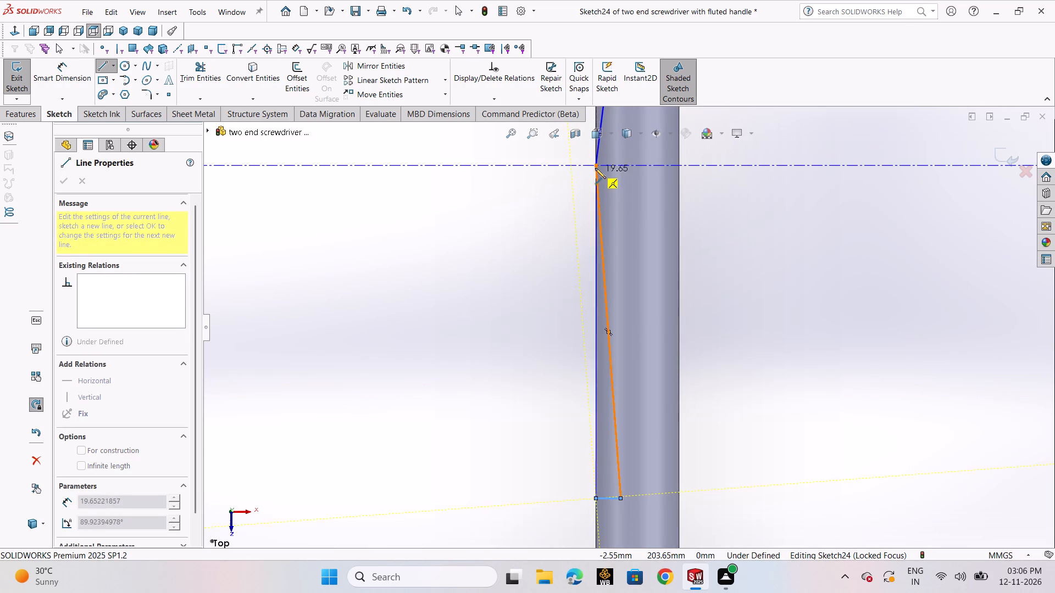
{"action": "left_click", "coordinate": [595, 166]}
{"action": "right_click", "coordinate": [595, 166]}
{"action": "left_click", "coordinate": [599, 171]}
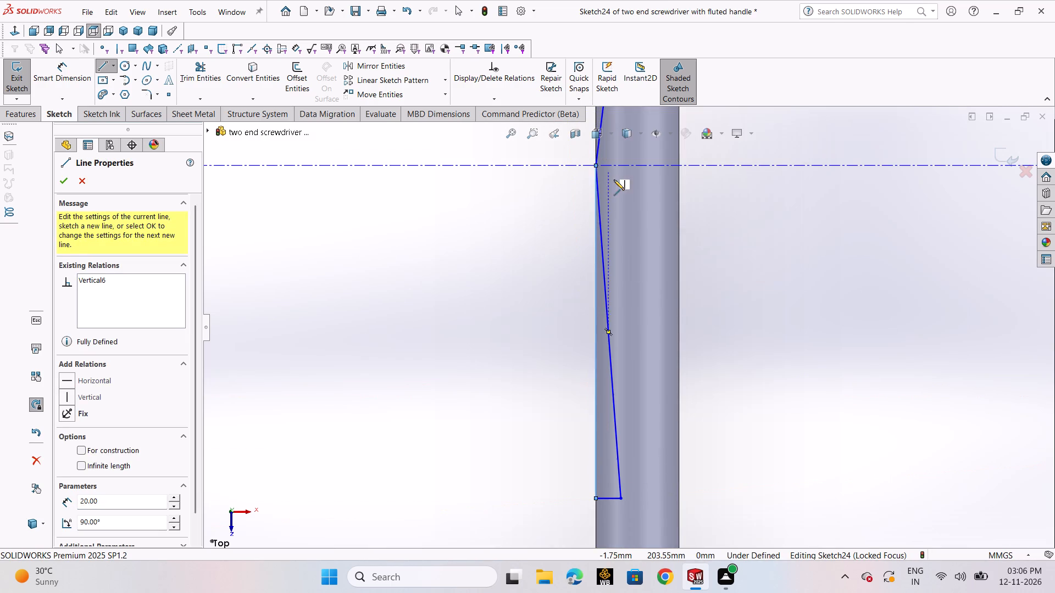
{"action": "right_click", "coordinate": [698, 336]}
{"action": "left_click", "coordinate": [726, 348]}
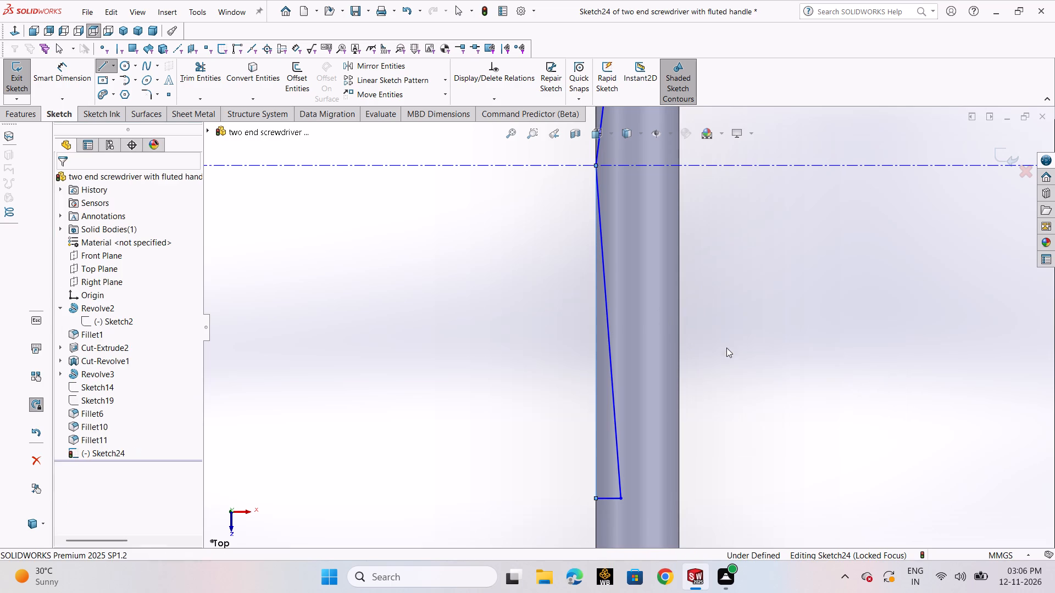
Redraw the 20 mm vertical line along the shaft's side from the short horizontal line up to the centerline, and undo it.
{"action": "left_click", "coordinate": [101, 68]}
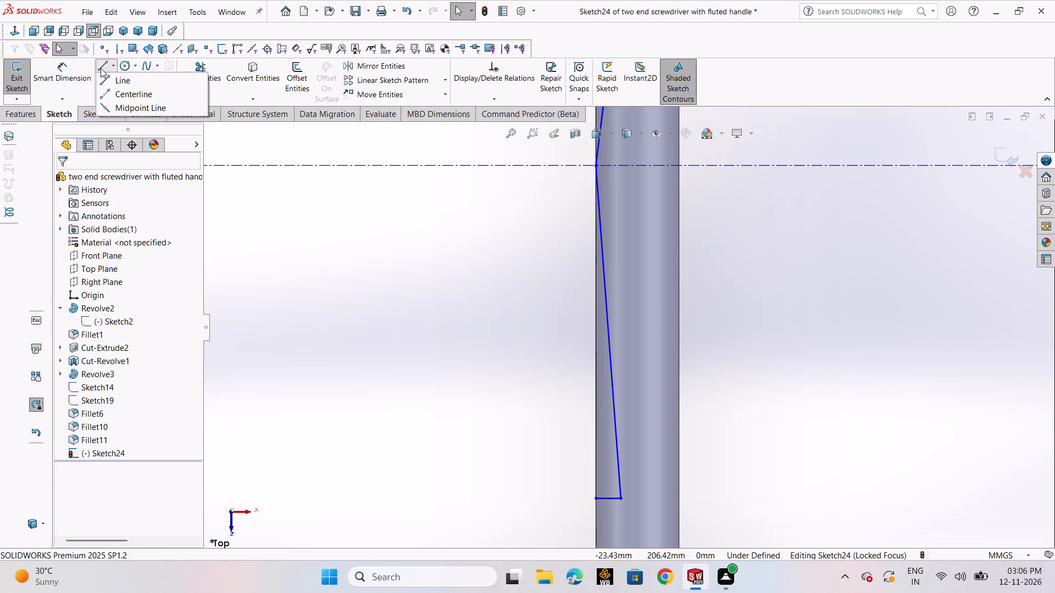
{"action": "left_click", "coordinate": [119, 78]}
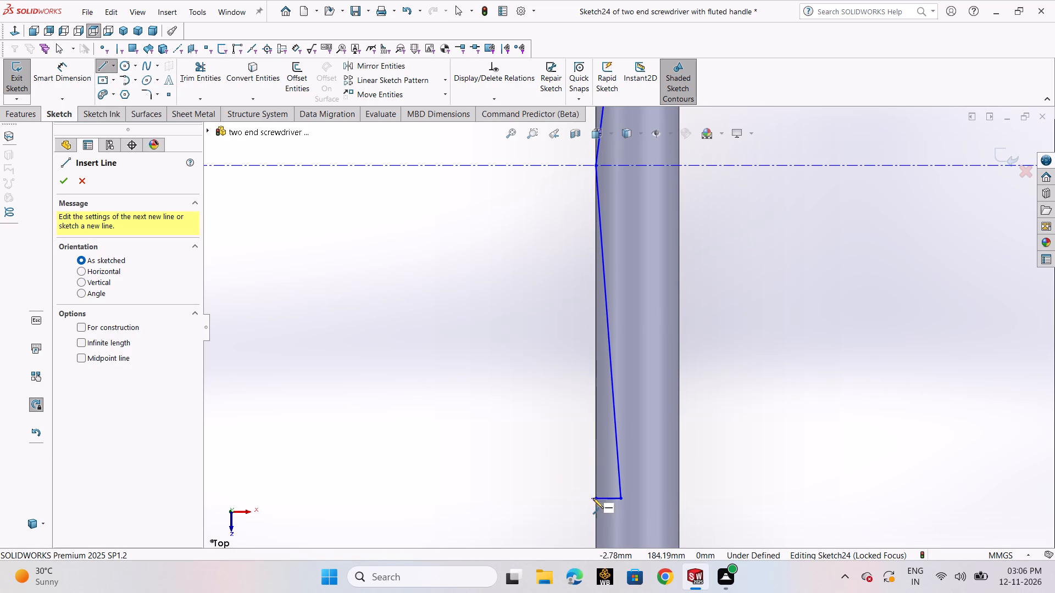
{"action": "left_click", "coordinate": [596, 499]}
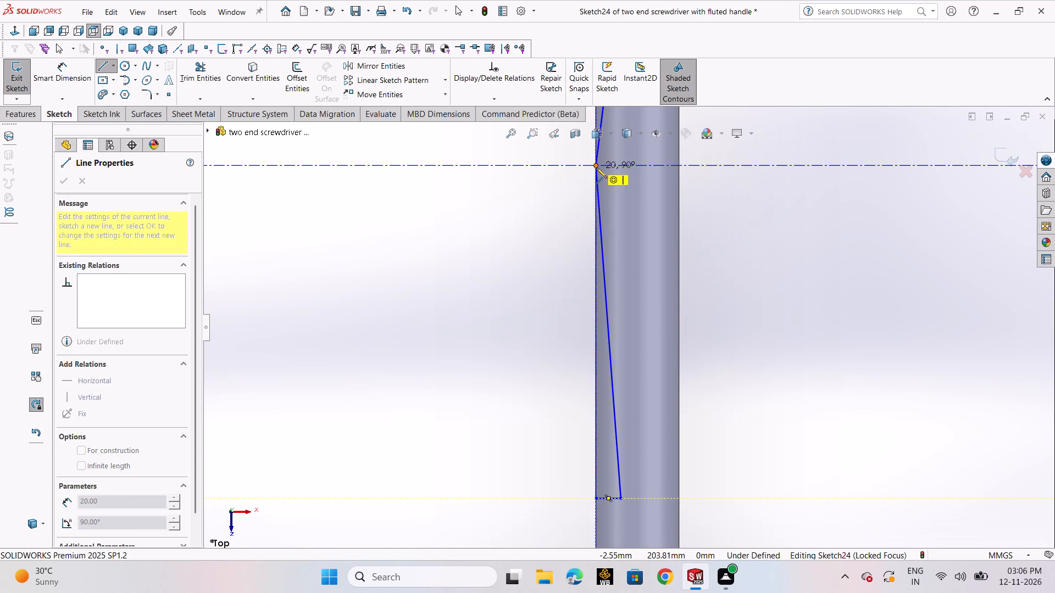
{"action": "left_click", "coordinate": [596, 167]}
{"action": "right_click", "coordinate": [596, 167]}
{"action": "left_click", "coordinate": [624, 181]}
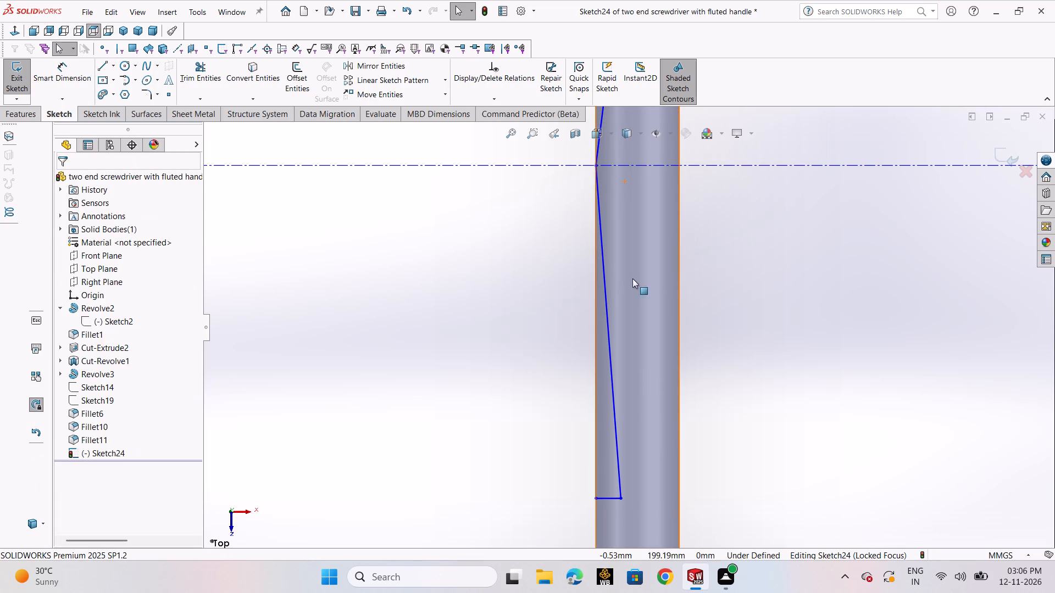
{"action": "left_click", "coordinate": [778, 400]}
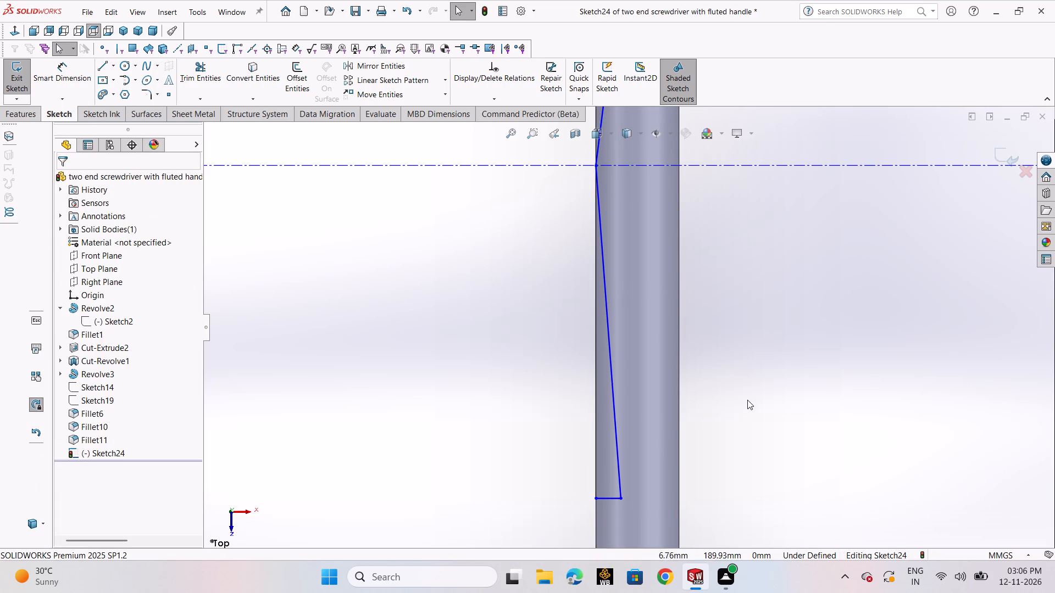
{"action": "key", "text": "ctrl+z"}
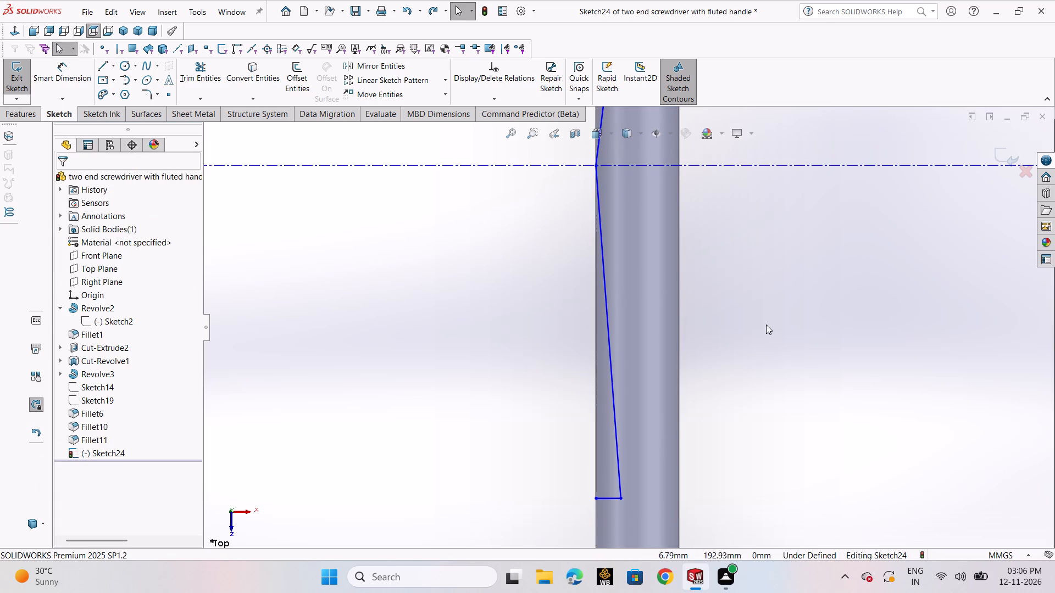
Exit the sketch and cut-extrude the upper triangular contour at the shaft's tip, Mid Plane, 32 mm deep.
{"action": "left_click", "coordinate": [997, 152]}
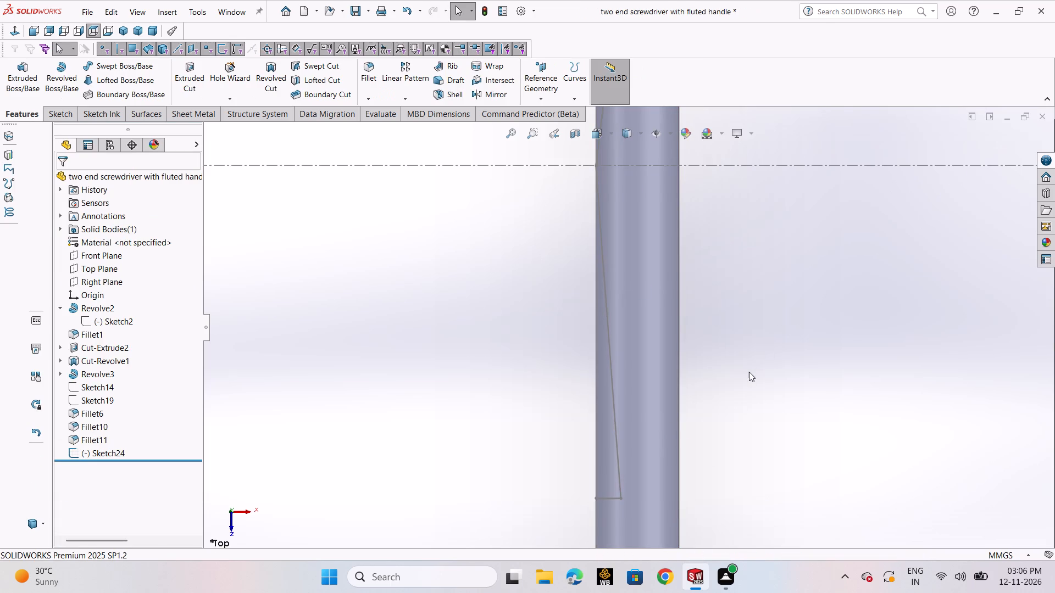
{"action": "scroll", "coordinate": [749, 372], "scroll_direction": "up", "scroll_amount": 1}
{"action": "middle_click_drag", "start_coordinate": [745, 371], "coordinate": [735, 421]}
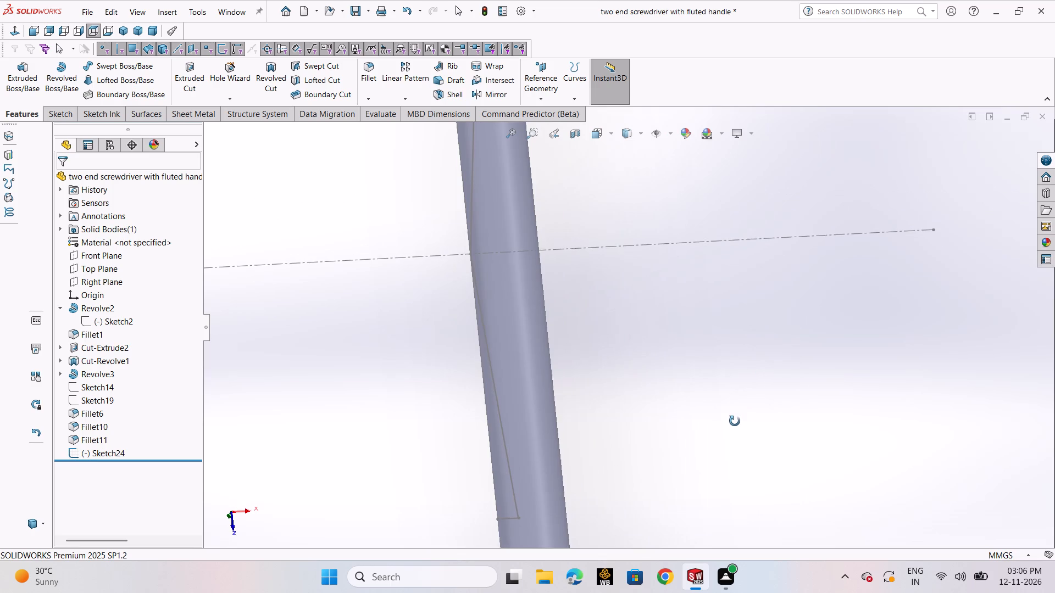
{"action": "middle_click_drag", "start_coordinate": [735, 421], "coordinate": [741, 427]}
{"action": "scroll", "coordinate": [652, 322], "scroll_direction": "up", "scroll_amount": 2}
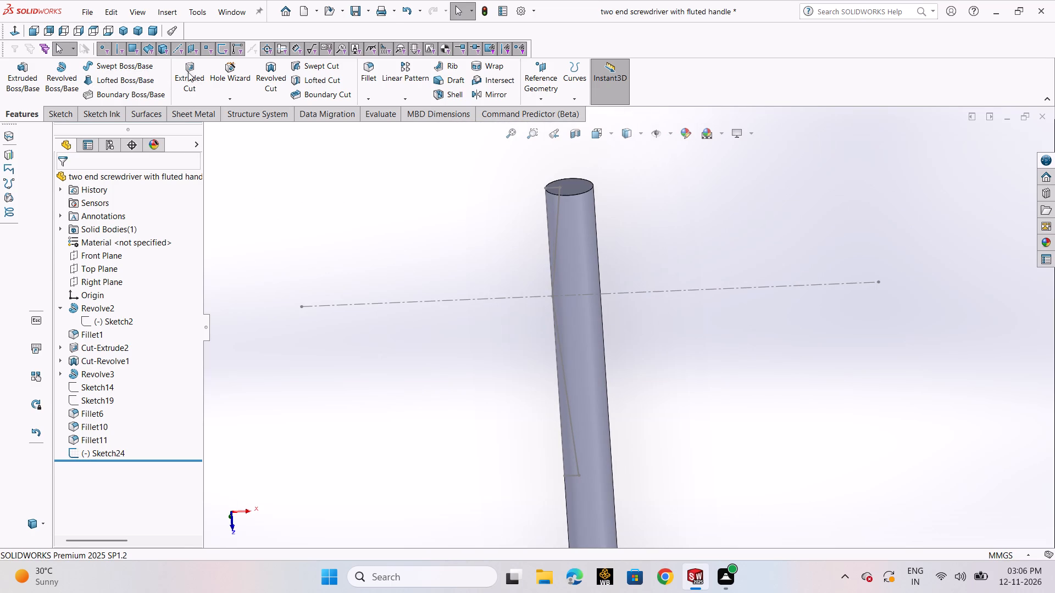
{"action": "left_click", "coordinate": [188, 72]}
{"action": "left_click", "coordinate": [557, 217]}
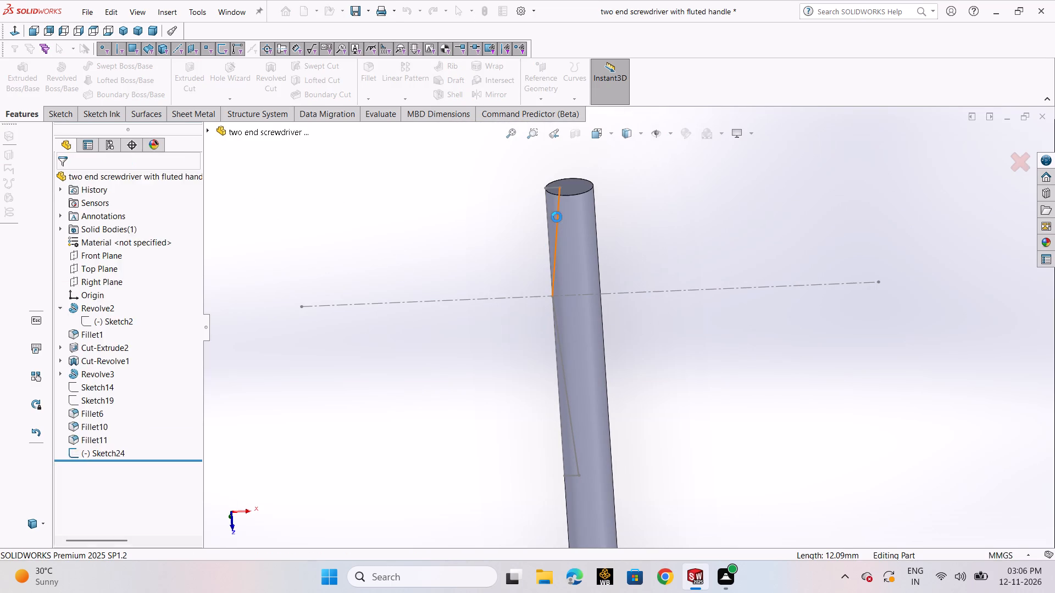
{"action": "middle_click_drag", "start_coordinate": [647, 228], "coordinate": [663, 218]}
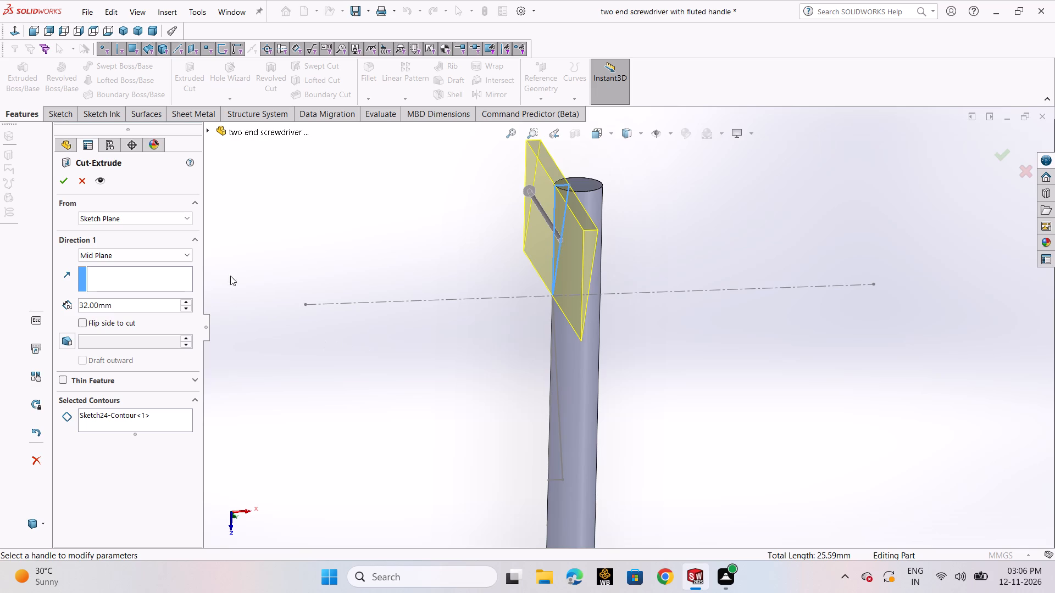
{"action": "scroll", "coordinate": [641, 409], "scroll_direction": "down", "scroll_amount": 5}
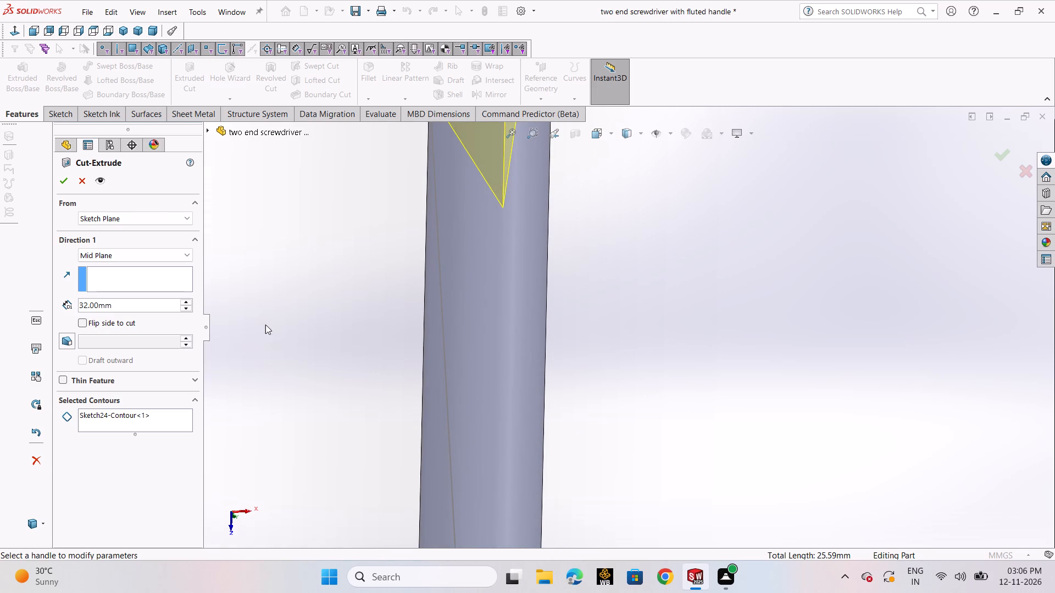
{"action": "left_click", "coordinate": [58, 187]}
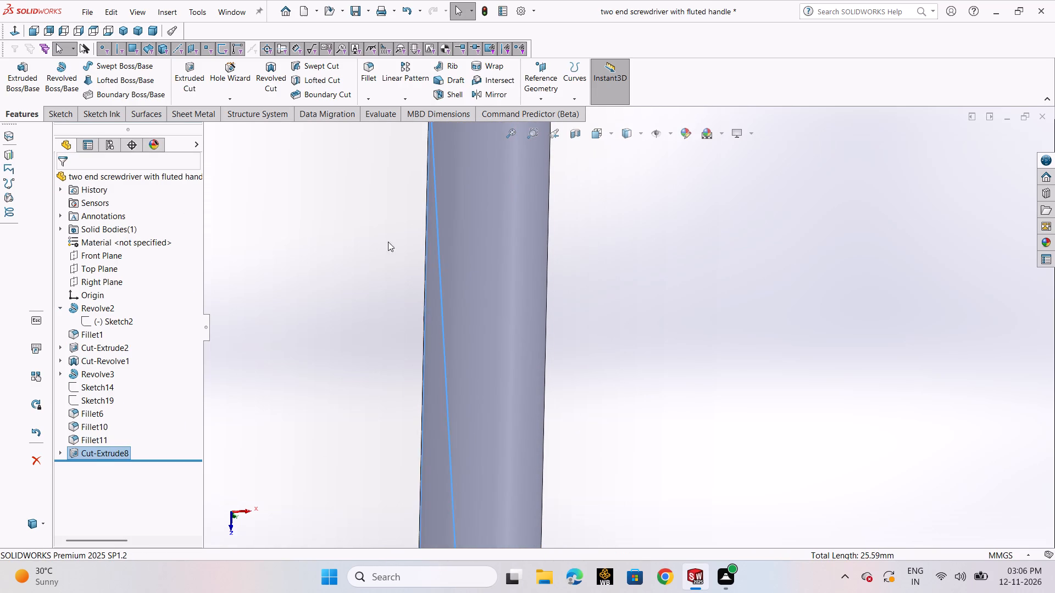
{"action": "scroll", "coordinate": [671, 257], "scroll_direction": "up", "scroll_amount": 6}
{"action": "left_click", "coordinate": [676, 292]}
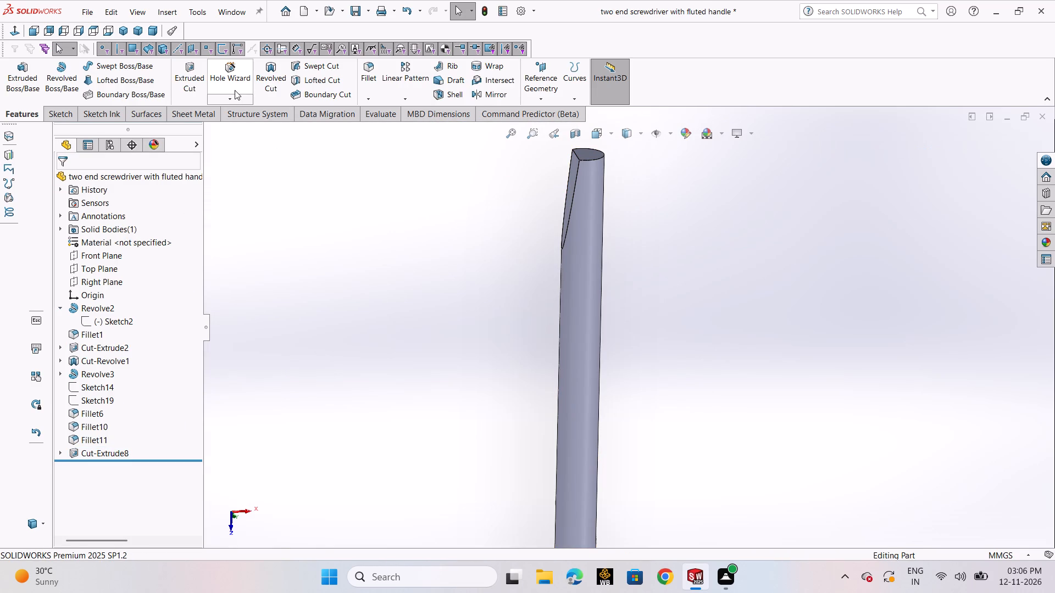
Cut-extrude the lower triangular contour of the same sketch, Mid Plane, 32 mm deep.
{"action": "left_click", "coordinate": [184, 81]}
{"action": "scroll", "coordinate": [517, 357], "scroll_direction": "down", "scroll_amount": 2}
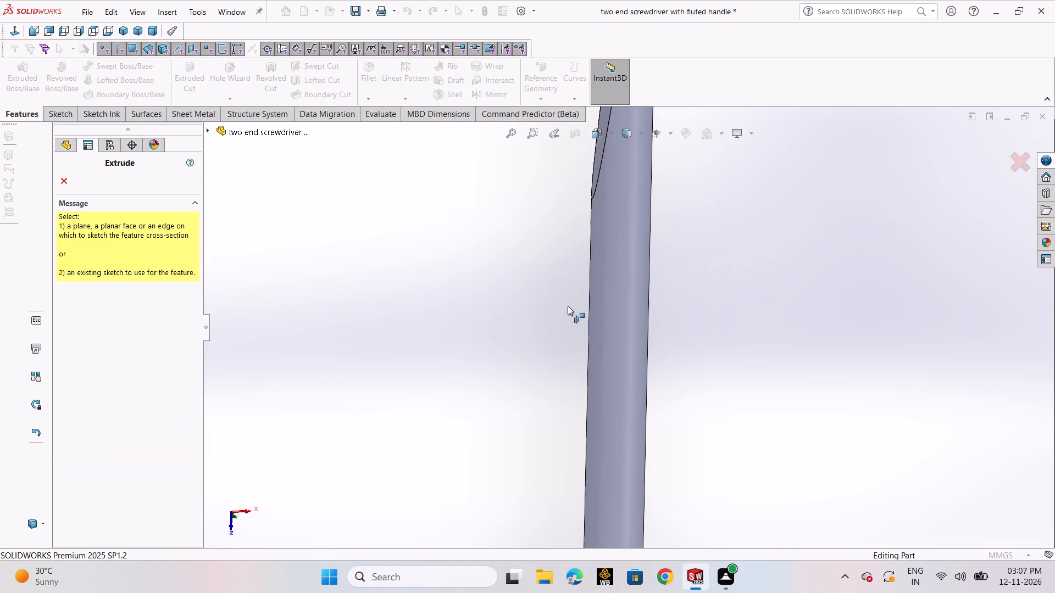
{"action": "left_click", "coordinate": [208, 132]}
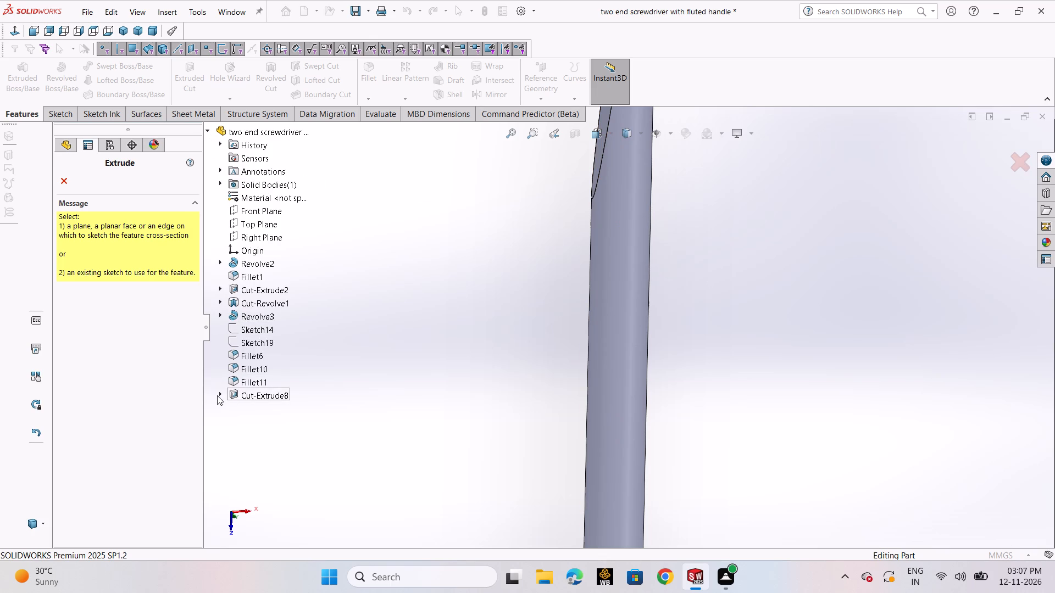
{"action": "left_click", "coordinate": [219, 395]}
{"action": "left_click", "coordinate": [257, 407]}
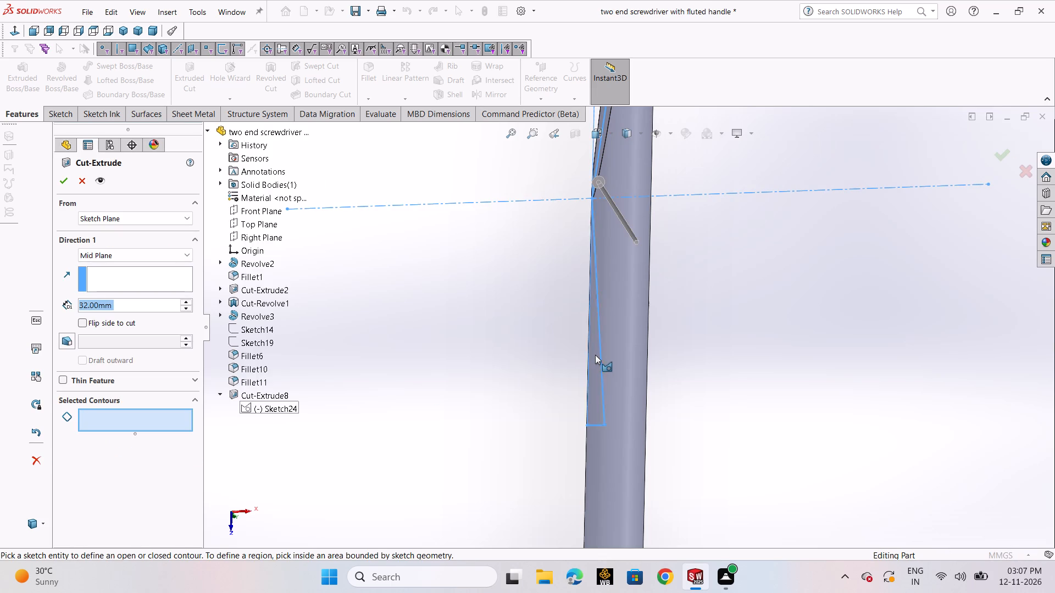
{"action": "left_click", "coordinate": [601, 350]}
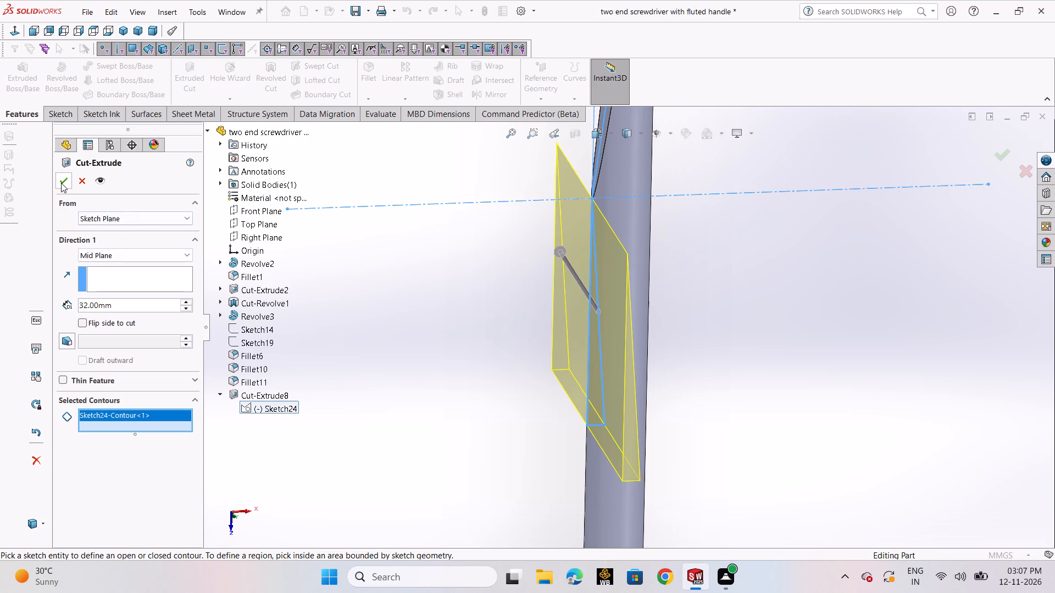
{"action": "left_click", "coordinate": [61, 183]}
{"action": "left_click", "coordinate": [488, 305]}
{"action": "scroll", "coordinate": [731, 364], "scroll_direction": "up", "scroll_amount": 4}
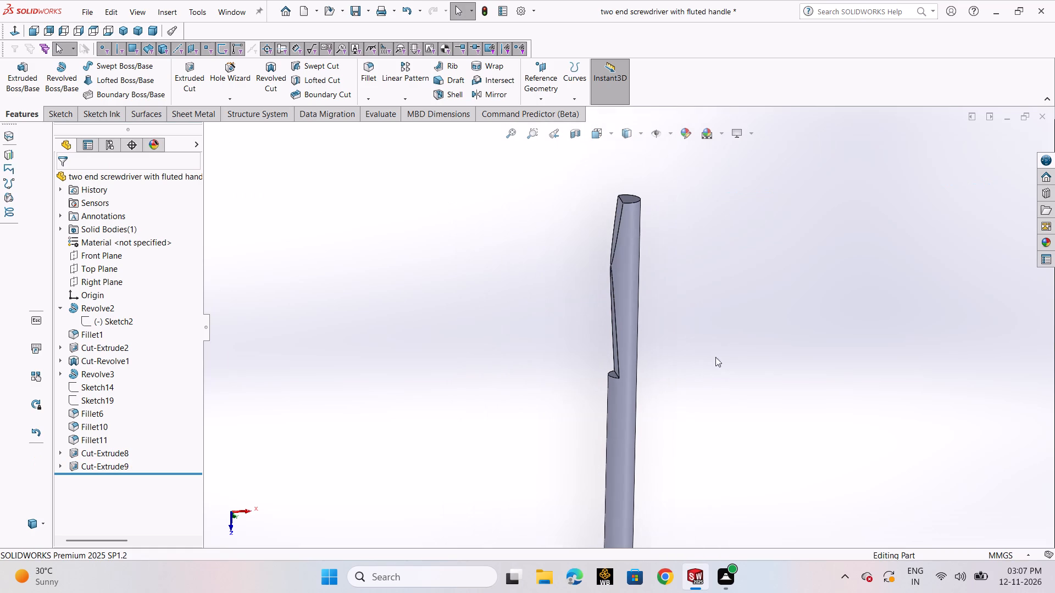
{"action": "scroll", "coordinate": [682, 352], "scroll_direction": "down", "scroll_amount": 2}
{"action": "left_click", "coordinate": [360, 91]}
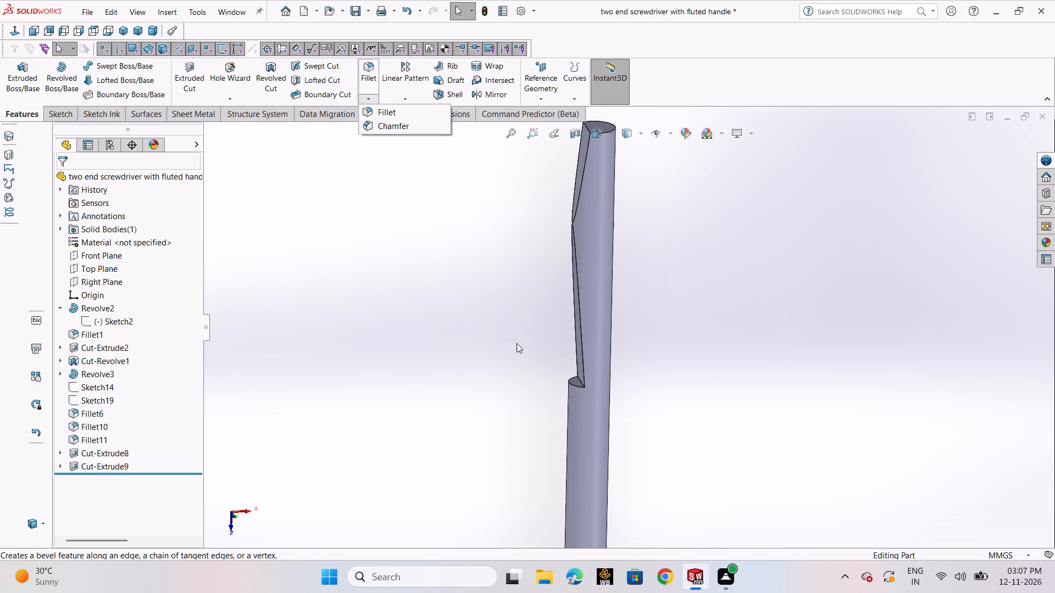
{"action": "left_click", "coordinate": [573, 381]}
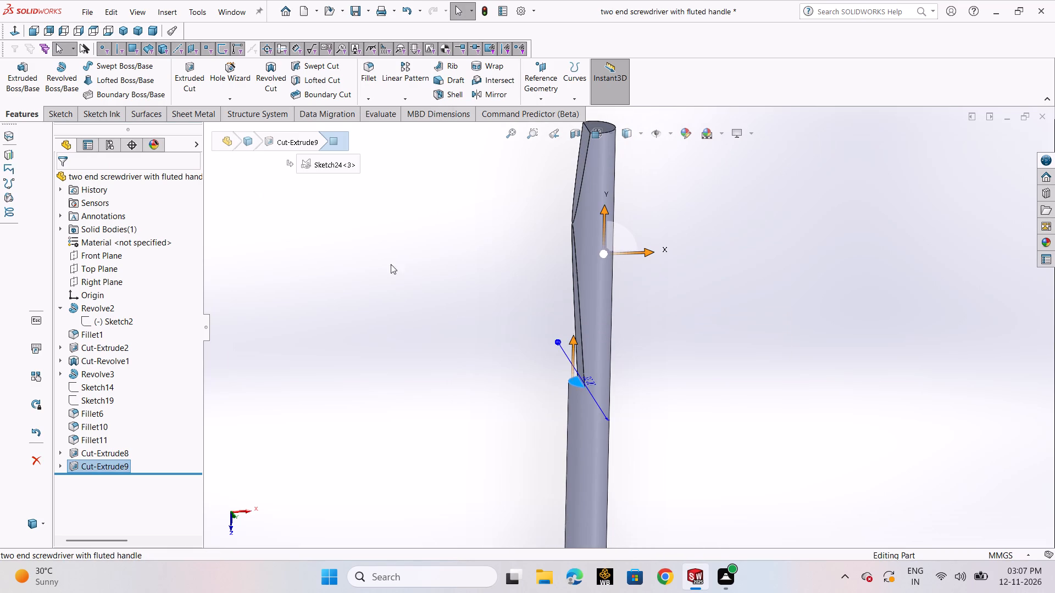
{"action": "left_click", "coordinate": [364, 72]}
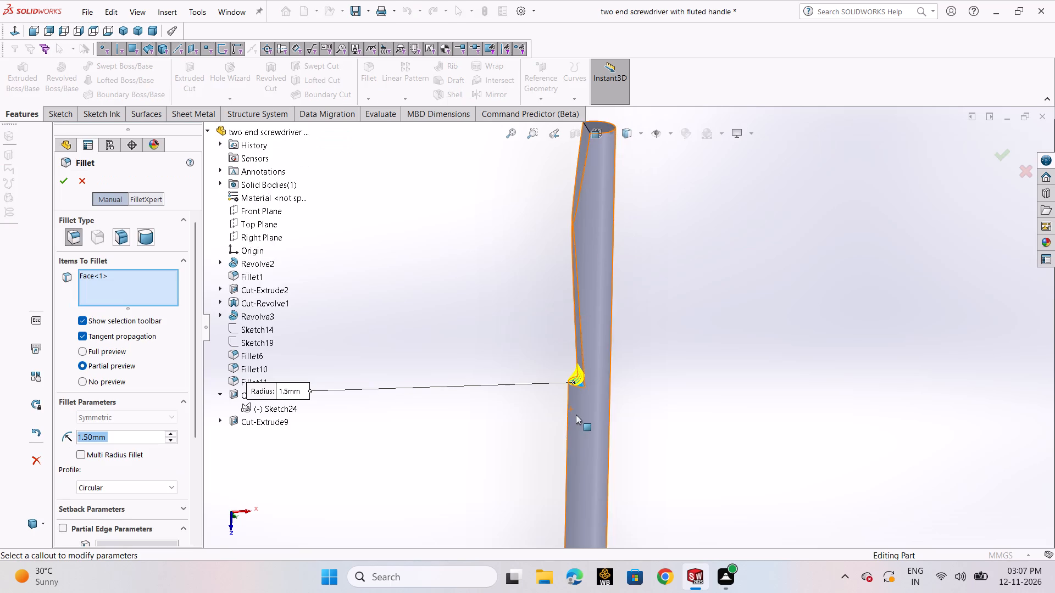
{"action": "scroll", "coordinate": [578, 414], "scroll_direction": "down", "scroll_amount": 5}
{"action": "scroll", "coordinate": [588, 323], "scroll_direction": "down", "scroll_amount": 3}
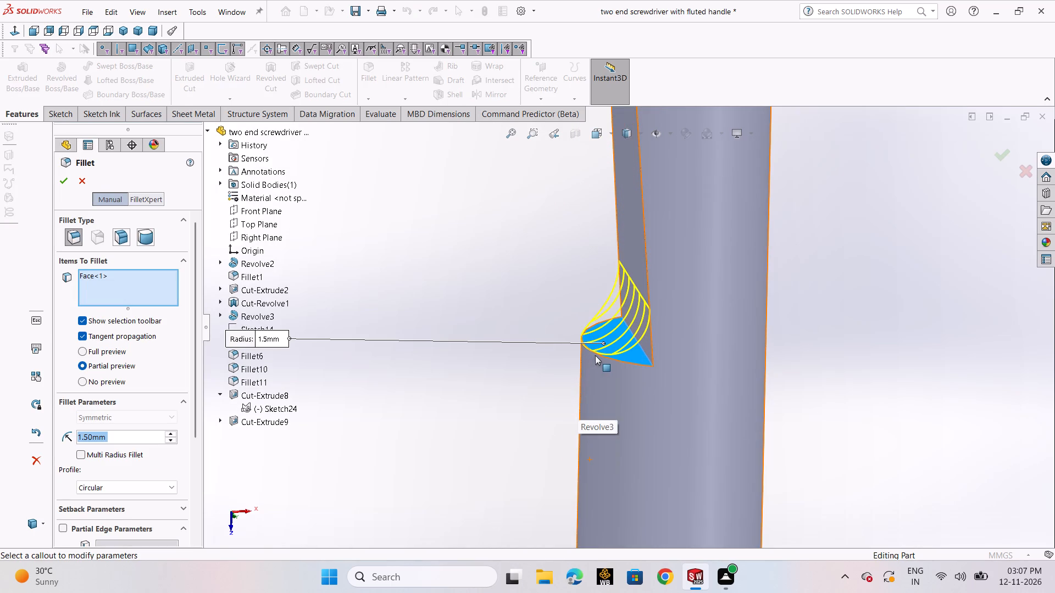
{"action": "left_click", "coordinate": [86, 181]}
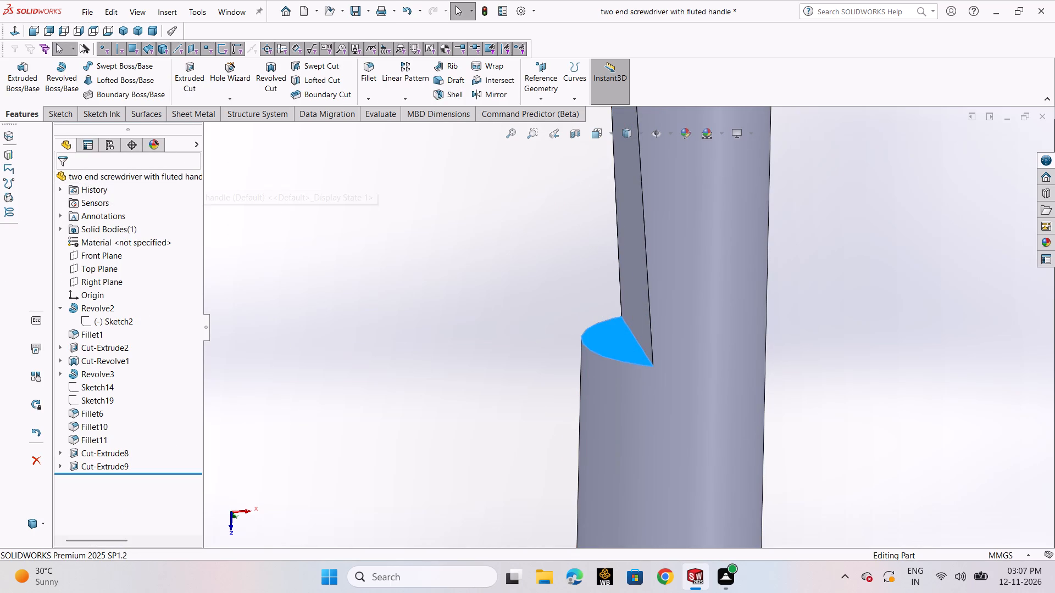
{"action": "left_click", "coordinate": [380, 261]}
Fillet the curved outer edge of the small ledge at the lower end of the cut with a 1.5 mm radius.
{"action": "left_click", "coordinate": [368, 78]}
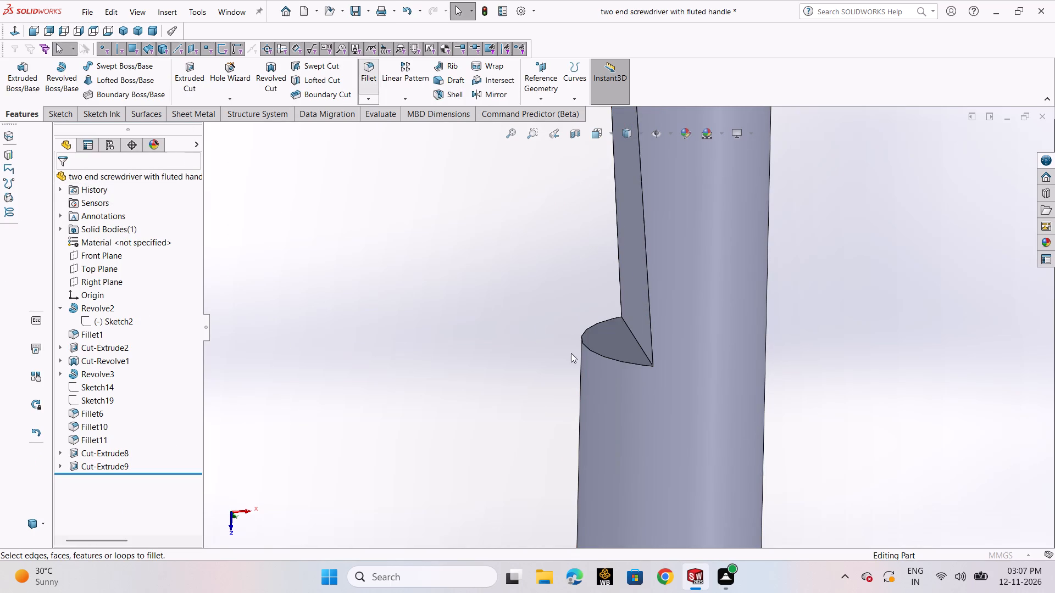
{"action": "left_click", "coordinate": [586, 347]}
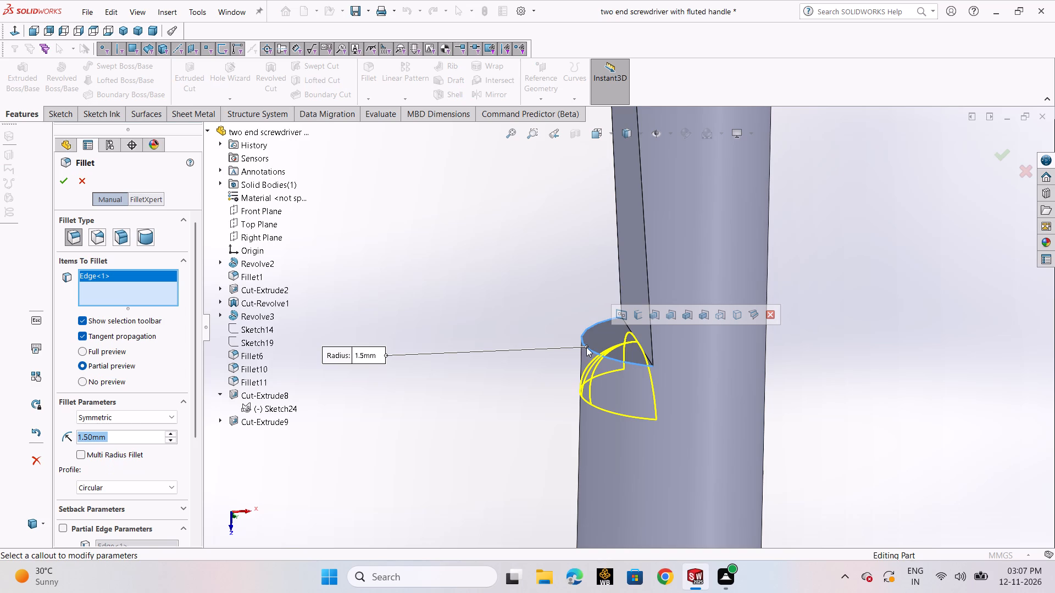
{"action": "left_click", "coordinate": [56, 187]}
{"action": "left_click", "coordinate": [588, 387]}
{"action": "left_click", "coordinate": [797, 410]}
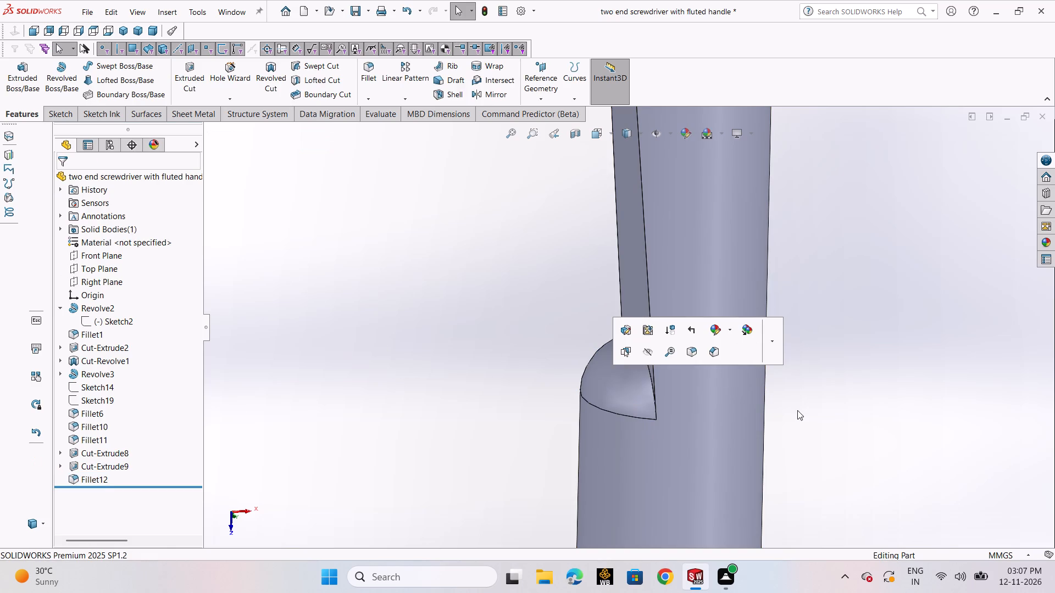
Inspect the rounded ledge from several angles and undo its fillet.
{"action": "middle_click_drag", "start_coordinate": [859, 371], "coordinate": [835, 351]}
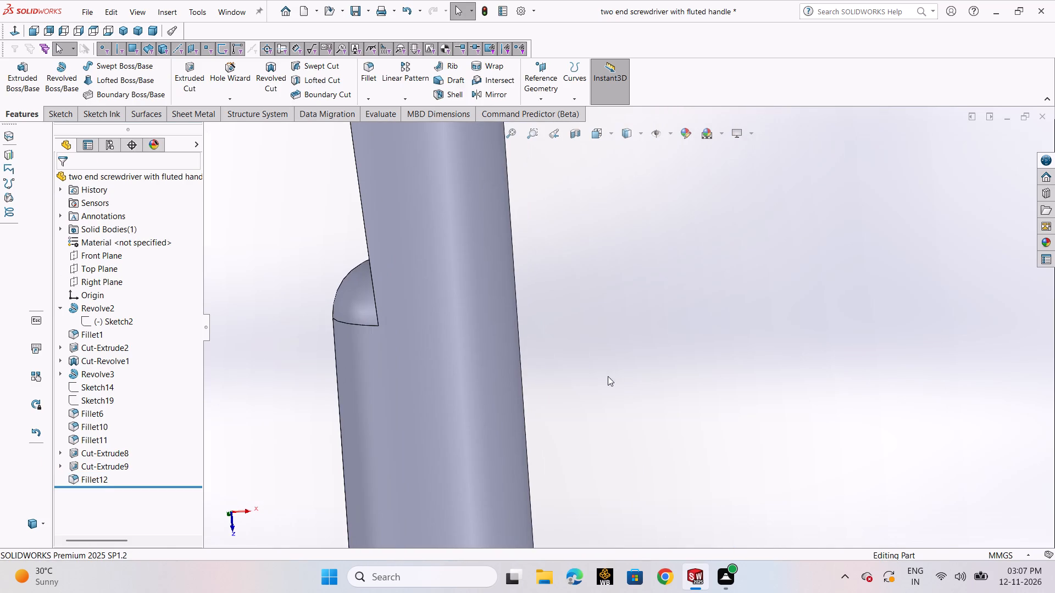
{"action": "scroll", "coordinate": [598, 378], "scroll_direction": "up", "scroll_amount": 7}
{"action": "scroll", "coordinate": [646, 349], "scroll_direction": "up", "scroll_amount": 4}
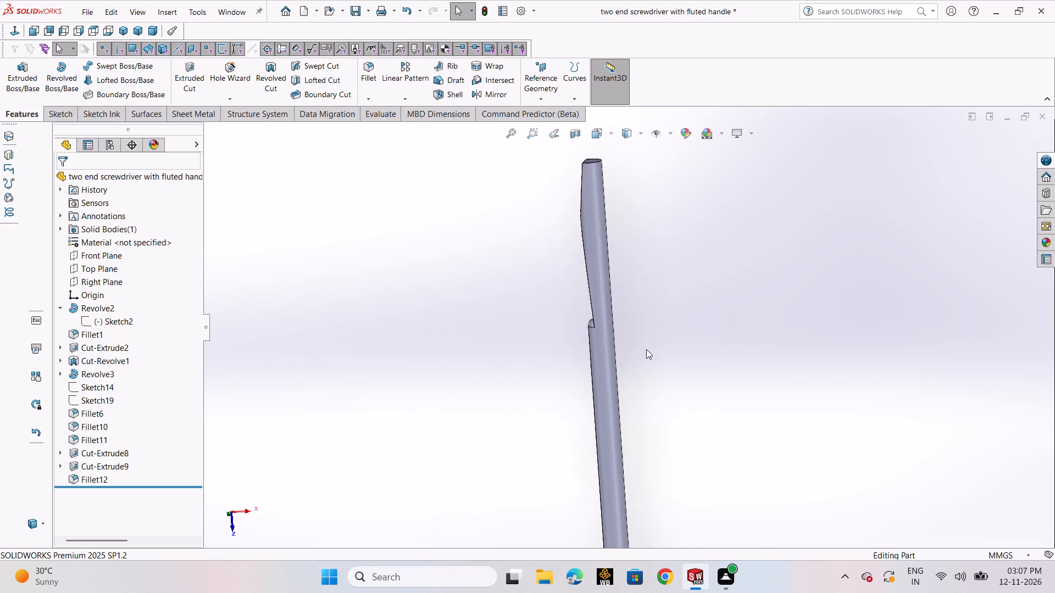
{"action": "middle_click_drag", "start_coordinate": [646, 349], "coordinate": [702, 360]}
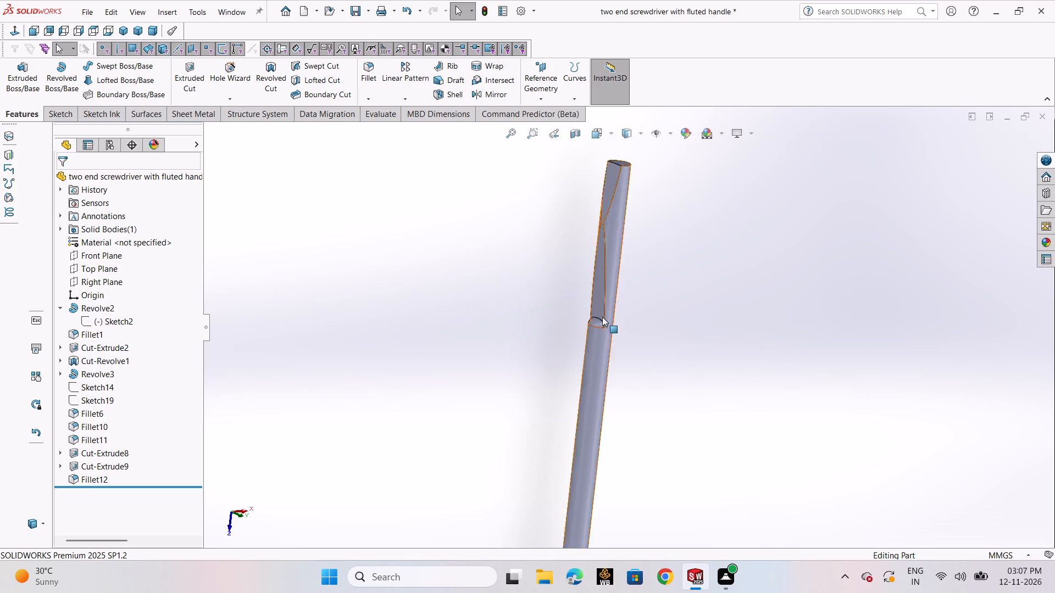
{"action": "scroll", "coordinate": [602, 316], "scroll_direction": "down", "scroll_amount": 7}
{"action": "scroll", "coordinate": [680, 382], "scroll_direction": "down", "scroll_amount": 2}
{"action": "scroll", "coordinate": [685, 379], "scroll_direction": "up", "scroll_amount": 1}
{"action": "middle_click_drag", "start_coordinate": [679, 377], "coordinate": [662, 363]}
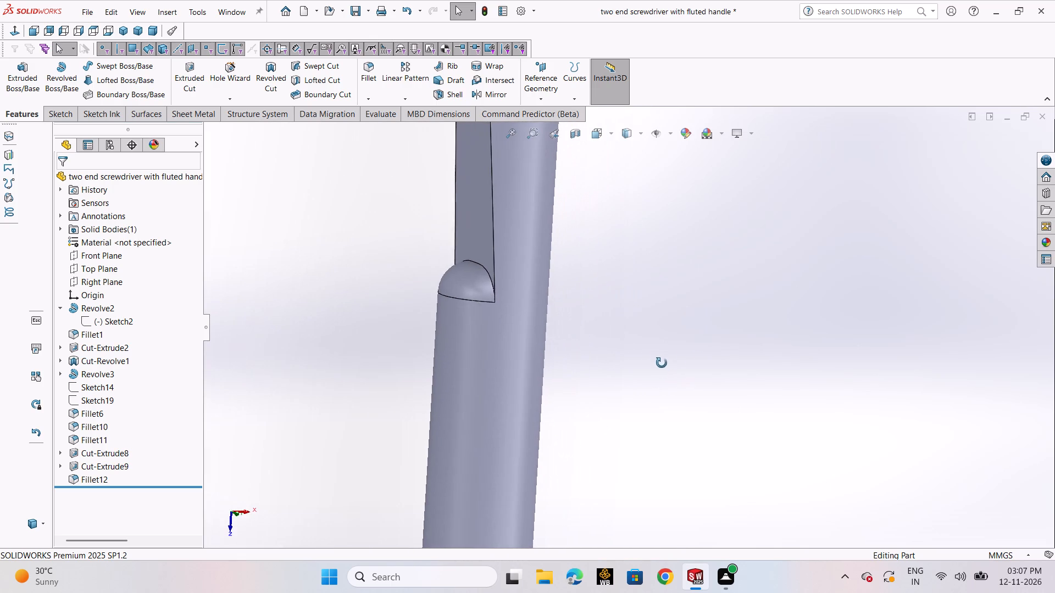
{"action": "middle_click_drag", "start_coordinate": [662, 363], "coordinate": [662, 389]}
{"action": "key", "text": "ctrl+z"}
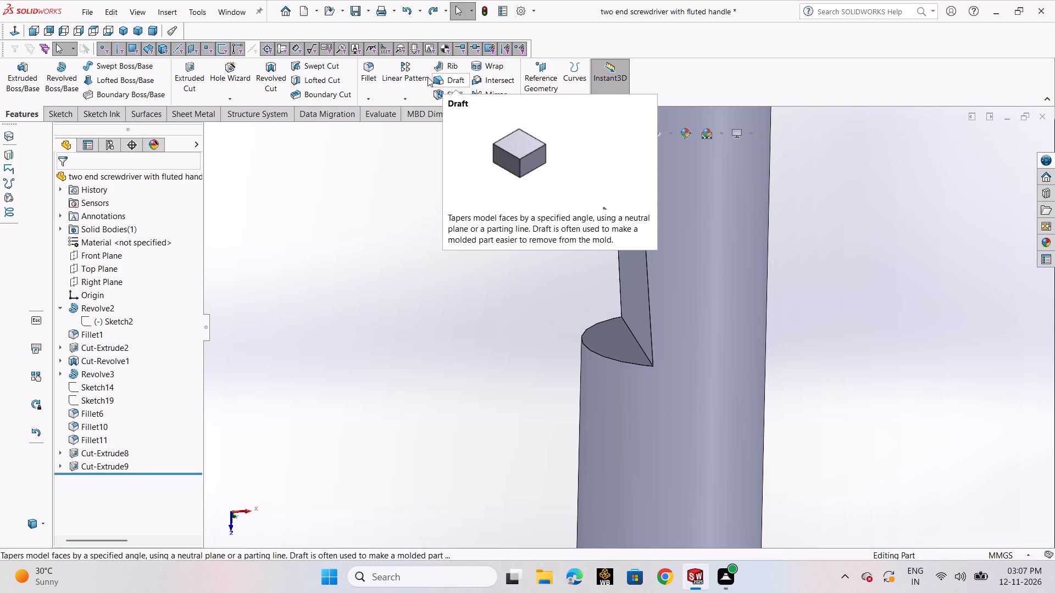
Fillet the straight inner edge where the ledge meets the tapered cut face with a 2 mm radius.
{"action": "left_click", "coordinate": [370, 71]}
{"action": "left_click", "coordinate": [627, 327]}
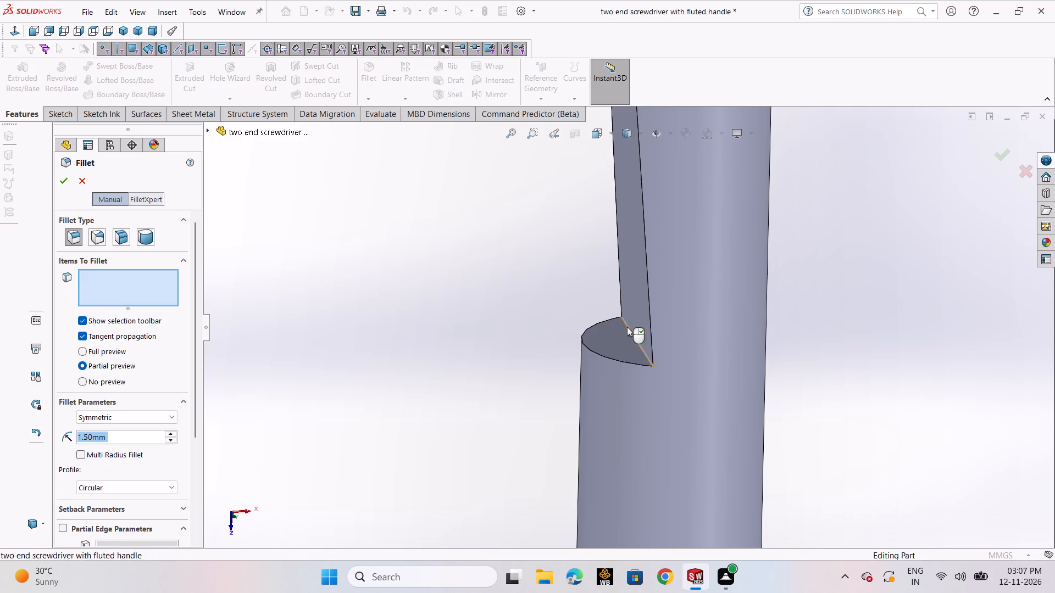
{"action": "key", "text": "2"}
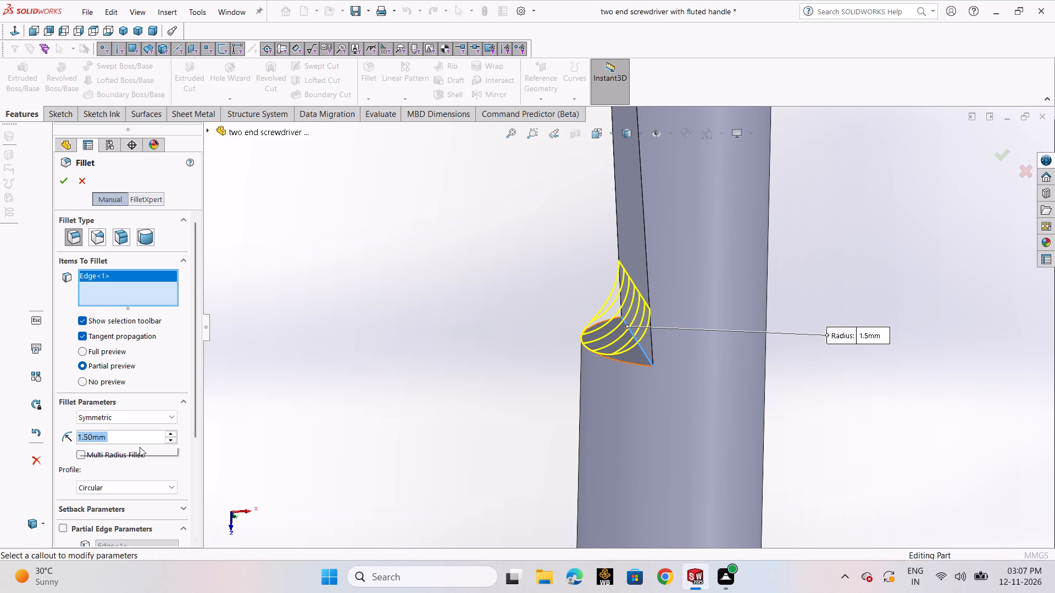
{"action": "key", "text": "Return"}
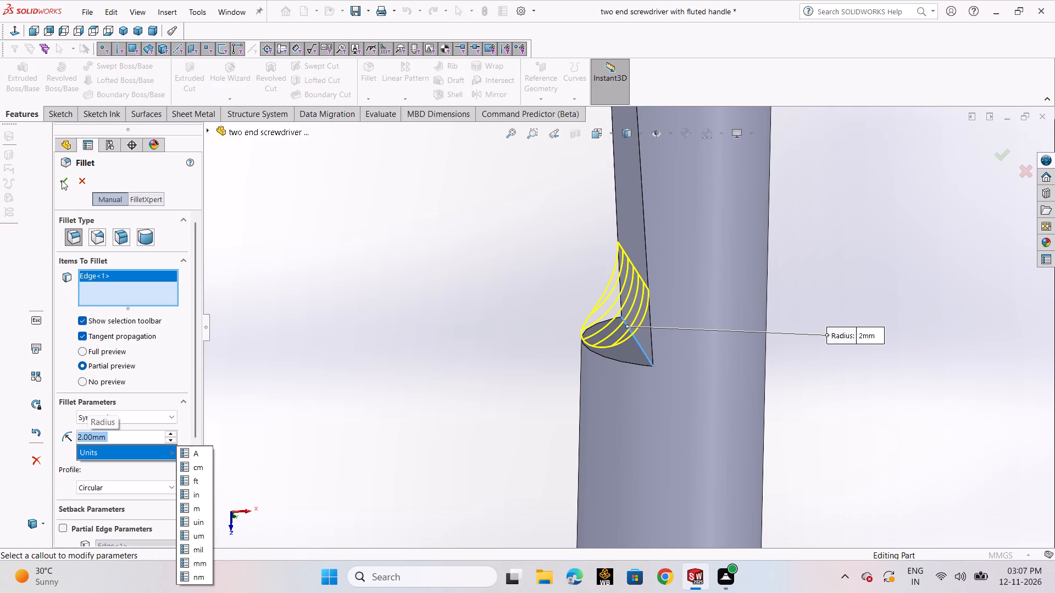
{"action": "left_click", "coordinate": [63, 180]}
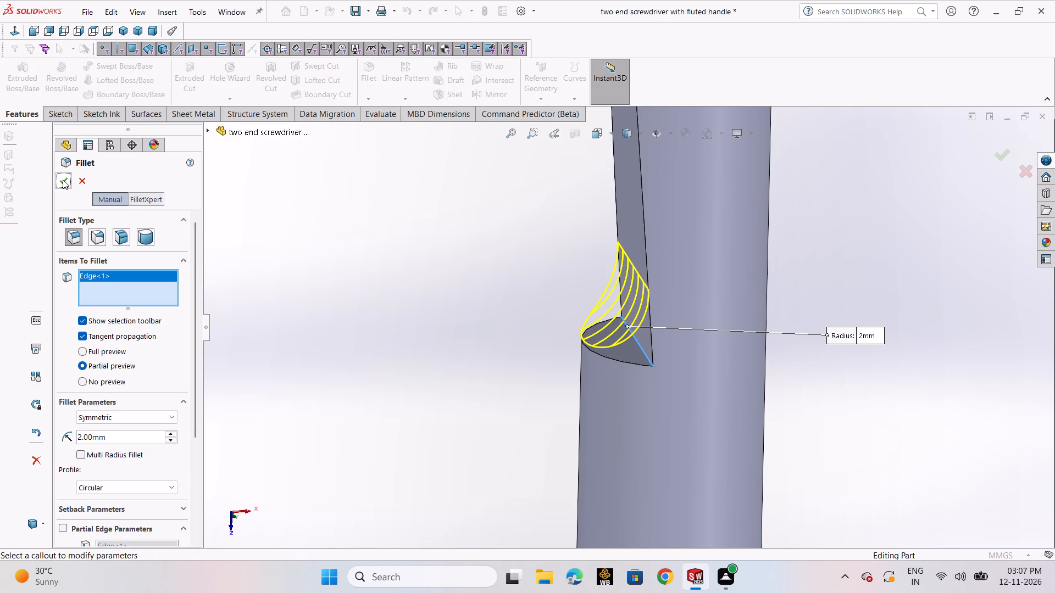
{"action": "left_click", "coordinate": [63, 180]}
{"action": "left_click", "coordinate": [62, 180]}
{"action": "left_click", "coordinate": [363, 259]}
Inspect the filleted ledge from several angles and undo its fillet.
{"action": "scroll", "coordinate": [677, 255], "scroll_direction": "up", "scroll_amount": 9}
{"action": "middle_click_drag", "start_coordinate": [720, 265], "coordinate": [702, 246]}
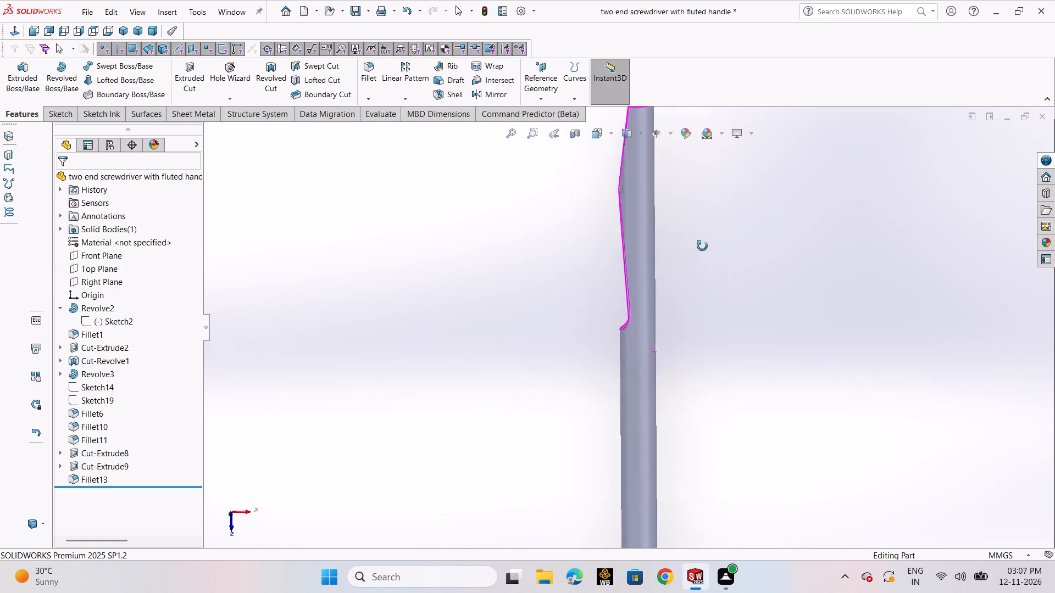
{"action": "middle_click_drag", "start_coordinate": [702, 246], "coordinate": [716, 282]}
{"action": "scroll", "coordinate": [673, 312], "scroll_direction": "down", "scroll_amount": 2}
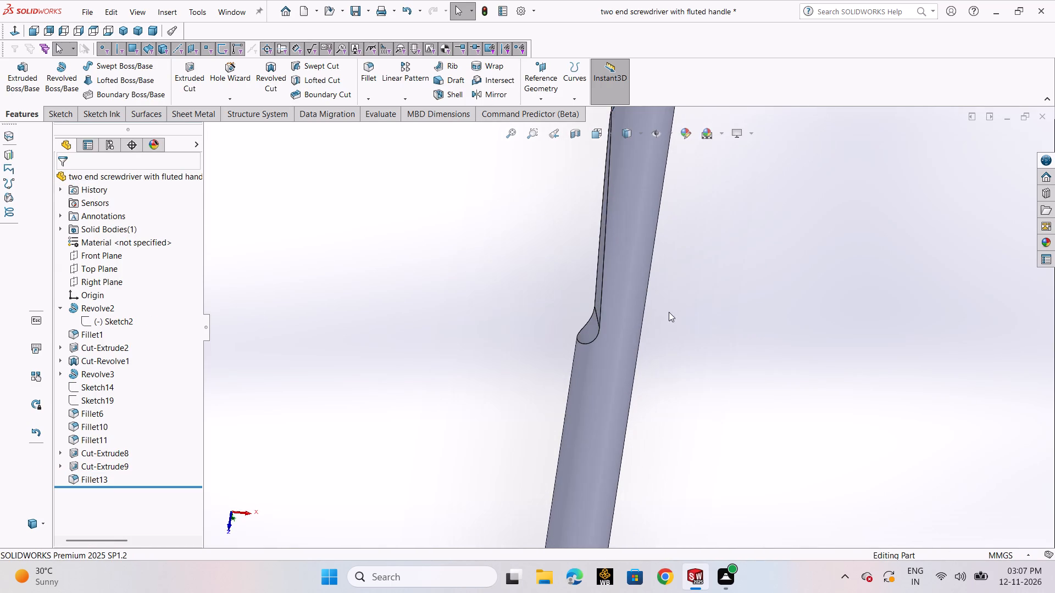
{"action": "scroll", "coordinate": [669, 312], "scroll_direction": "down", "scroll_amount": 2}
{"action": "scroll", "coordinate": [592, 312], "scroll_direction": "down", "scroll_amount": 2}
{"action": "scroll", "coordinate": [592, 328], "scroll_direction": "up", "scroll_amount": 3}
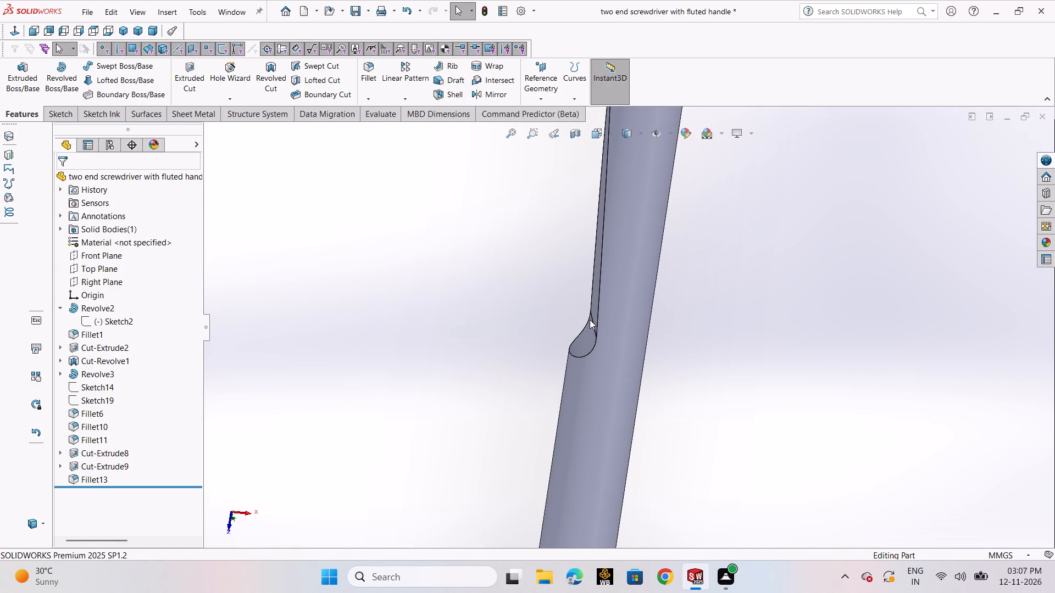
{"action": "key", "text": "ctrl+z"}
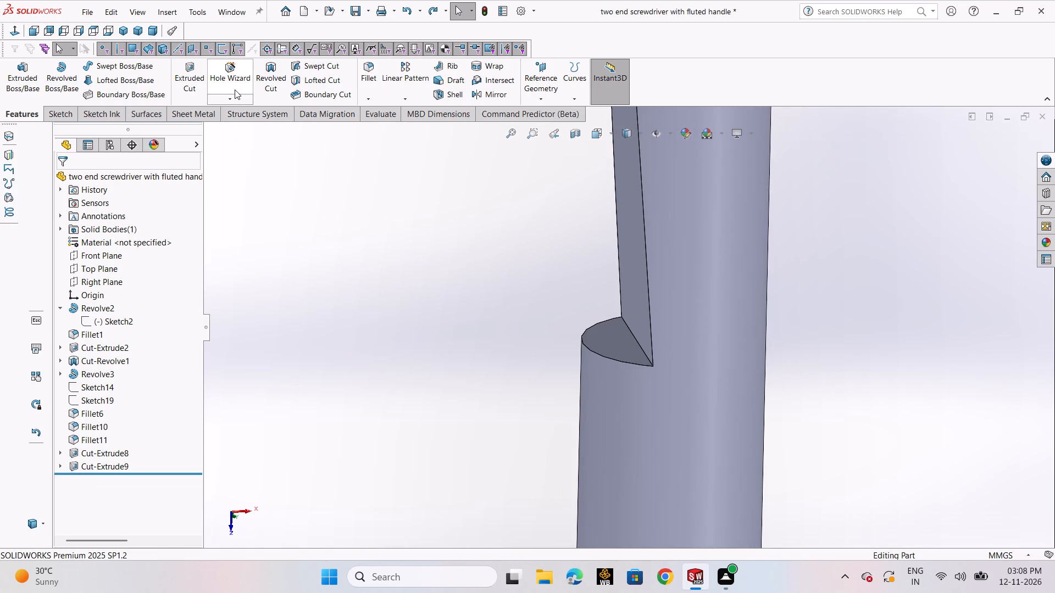
Mirror Cut-Extrude8 and Cut-Extrude9 about the Right Plane to cut the opposite side of the shaft's tip.
{"action": "scroll", "coordinate": [746, 230], "scroll_direction": "up", "scroll_amount": 9}
{"action": "middle_click", "coordinate": [734, 264]}
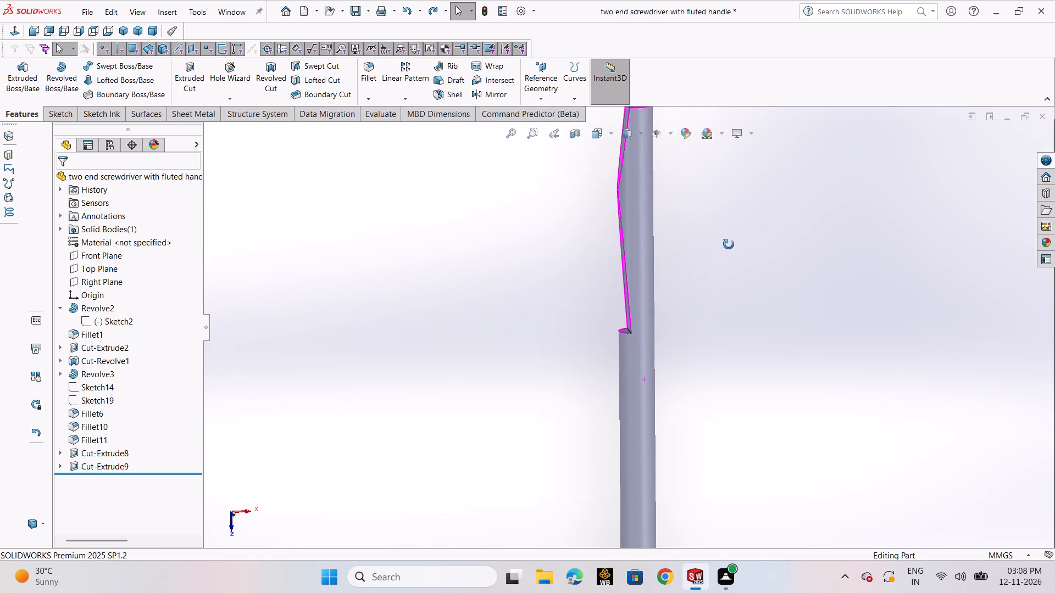
{"action": "scroll", "coordinate": [645, 288], "scroll_direction": "down", "scroll_amount": 4}
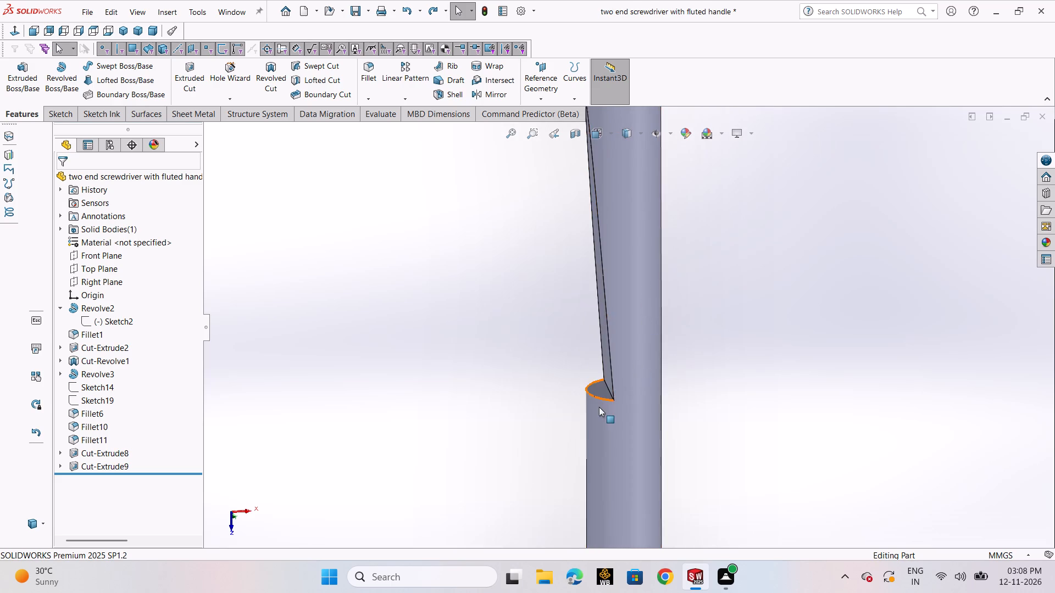
{"action": "scroll", "coordinate": [599, 405], "scroll_direction": "up", "scroll_amount": 6}
{"action": "scroll", "coordinate": [653, 307], "scroll_direction": "up", "scroll_amount": 2}
{"action": "scroll", "coordinate": [644, 274], "scroll_direction": "down", "scroll_amount": 4}
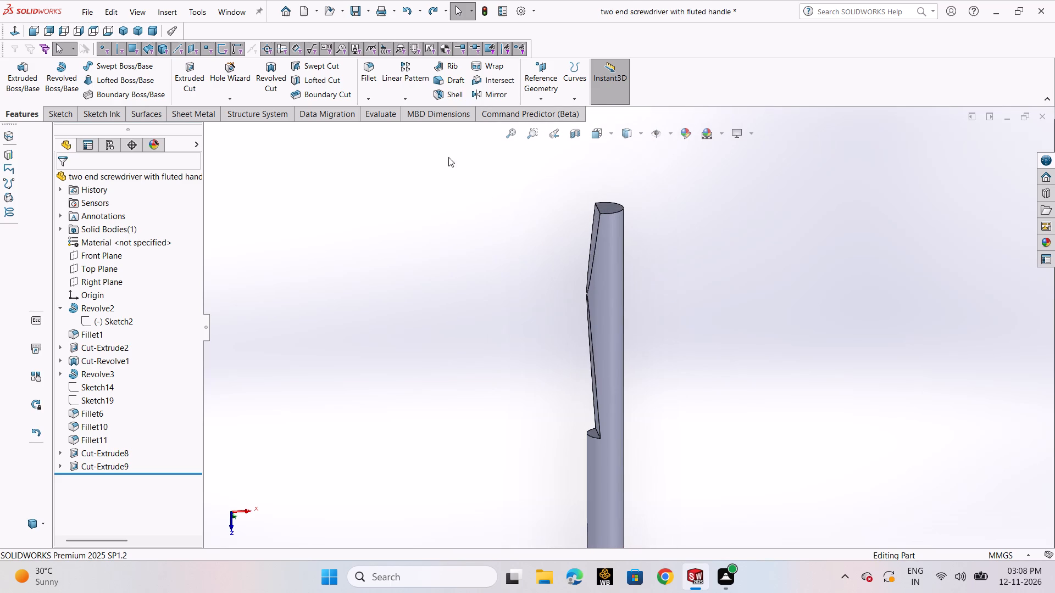
{"action": "left_click", "coordinate": [472, 98]}
{"action": "left_click", "coordinate": [207, 130]}
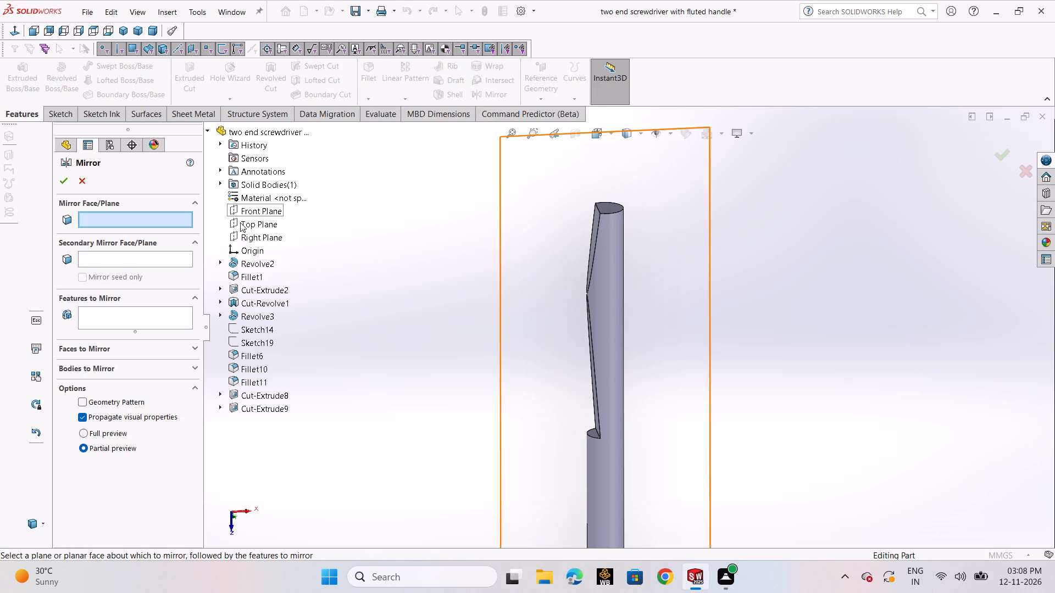
{"action": "left_click", "coordinate": [252, 237]}
{"action": "left_click", "coordinate": [136, 313]}
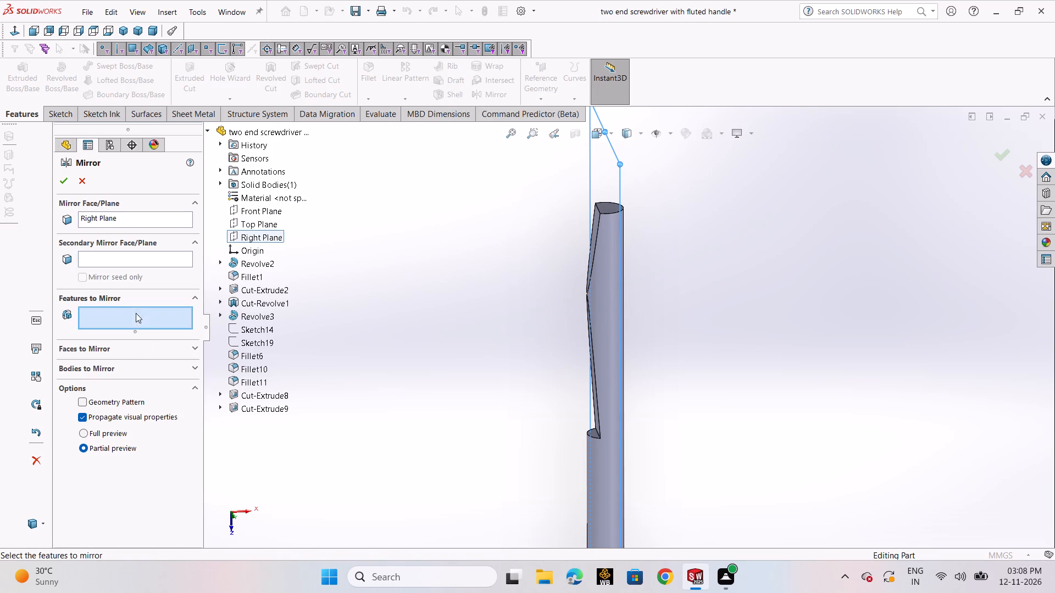
{"action": "left_click", "coordinate": [259, 399]}
{"action": "left_click", "coordinate": [259, 402]}
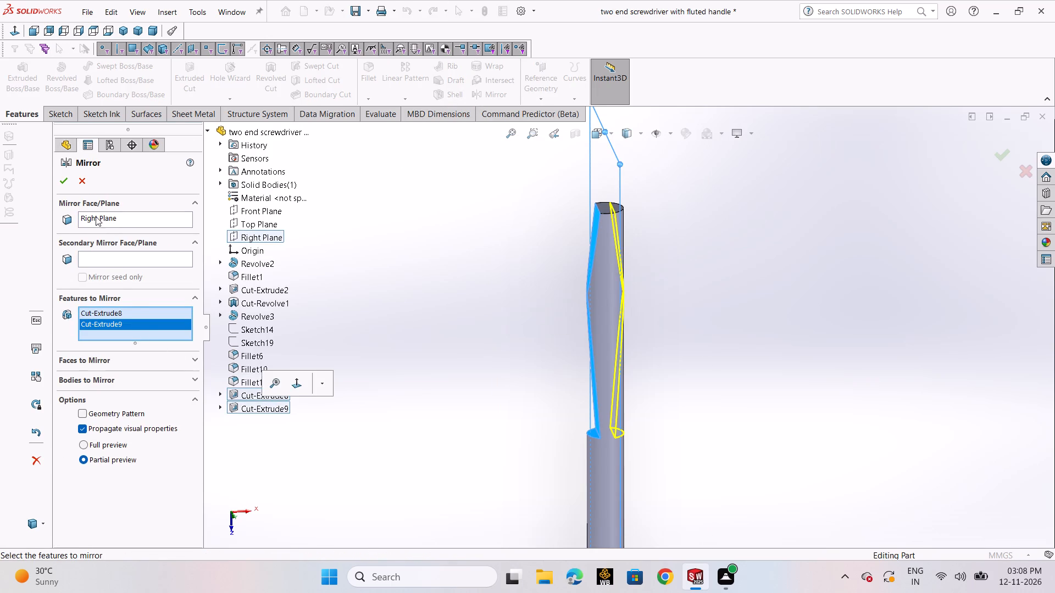
{"action": "left_click", "coordinate": [60, 178]}
{"action": "left_click", "coordinate": [774, 357]}
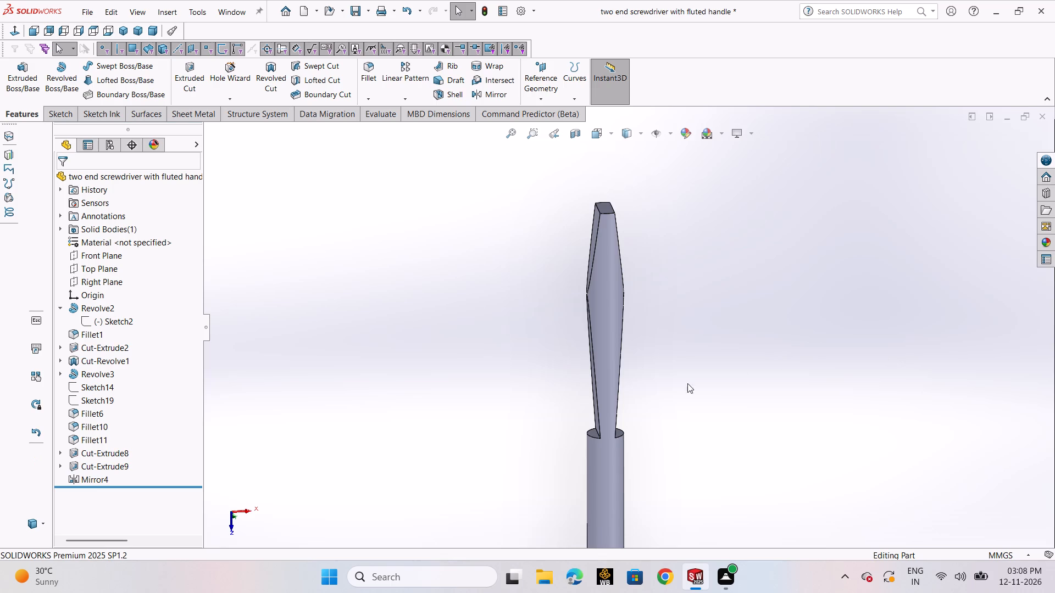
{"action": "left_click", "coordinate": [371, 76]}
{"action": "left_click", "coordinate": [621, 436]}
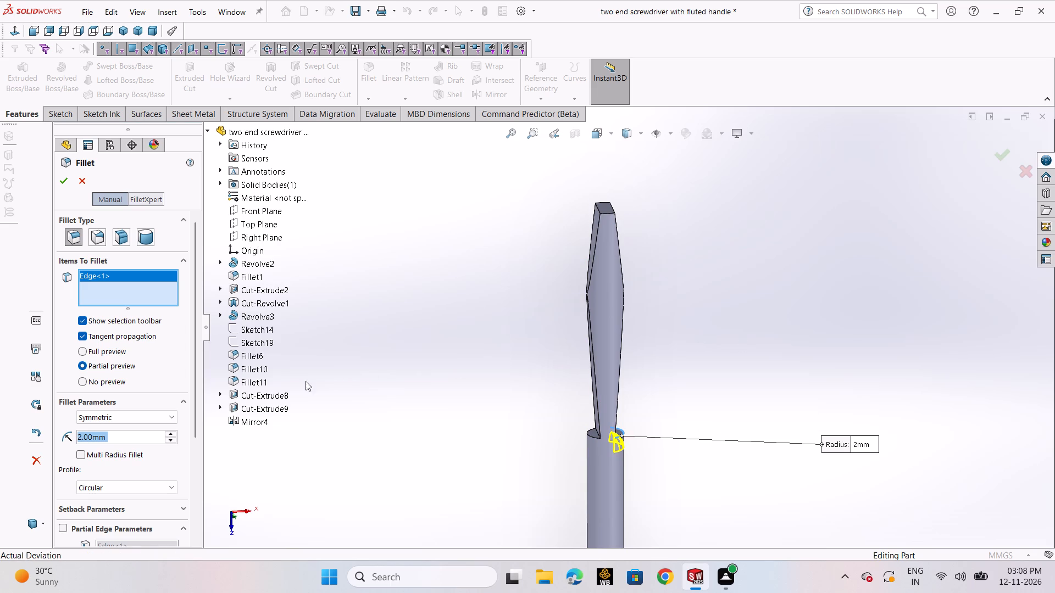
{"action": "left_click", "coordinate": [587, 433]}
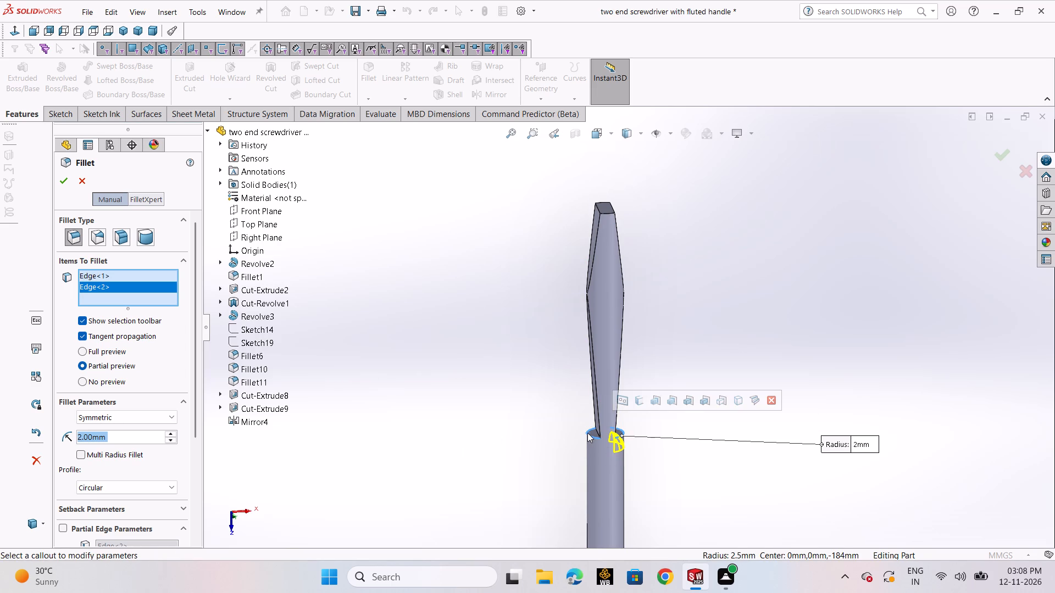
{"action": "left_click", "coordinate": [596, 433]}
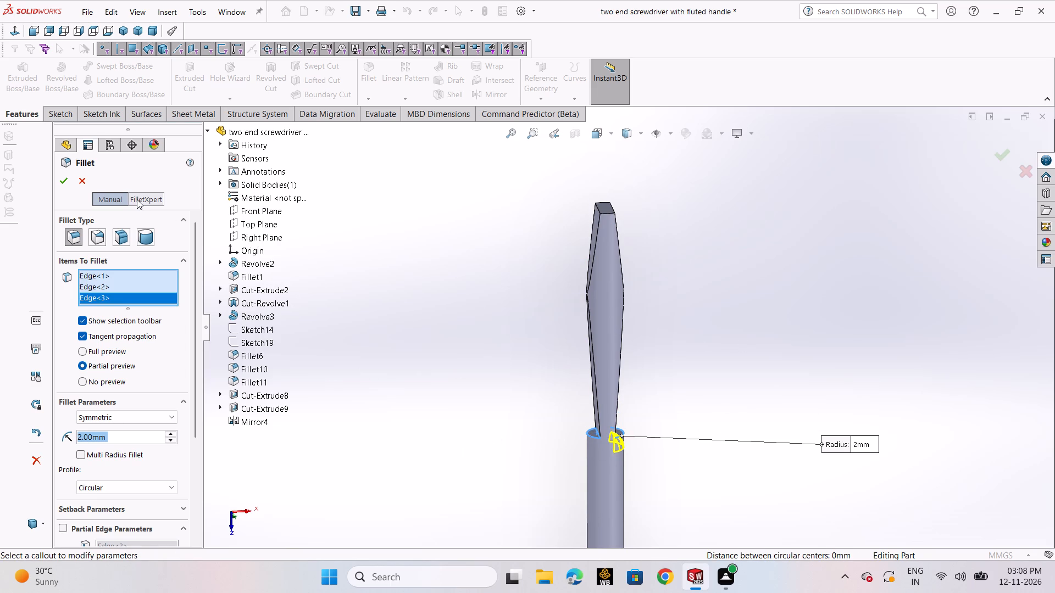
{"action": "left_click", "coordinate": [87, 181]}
Reopen Sketch24 of the Cut-Extrude8 feature for editing.
{"action": "scroll", "coordinate": [759, 448], "scroll_direction": "down", "scroll_amount": 4}
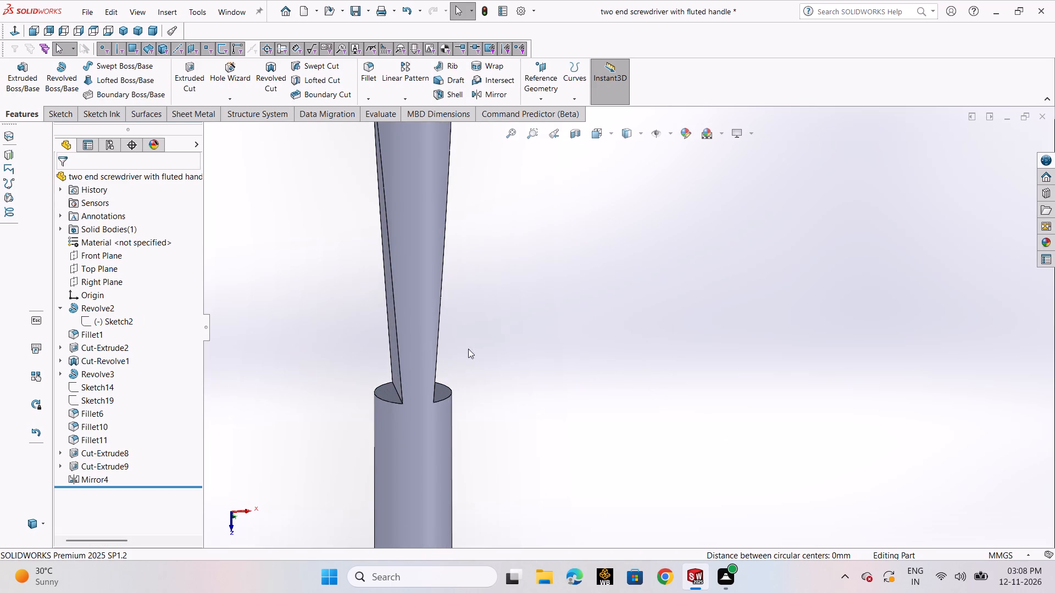
{"action": "scroll", "coordinate": [460, 343], "scroll_direction": "up", "scroll_amount": 4}
{"action": "scroll", "coordinate": [584, 359], "scroll_direction": "up", "scroll_amount": 1}
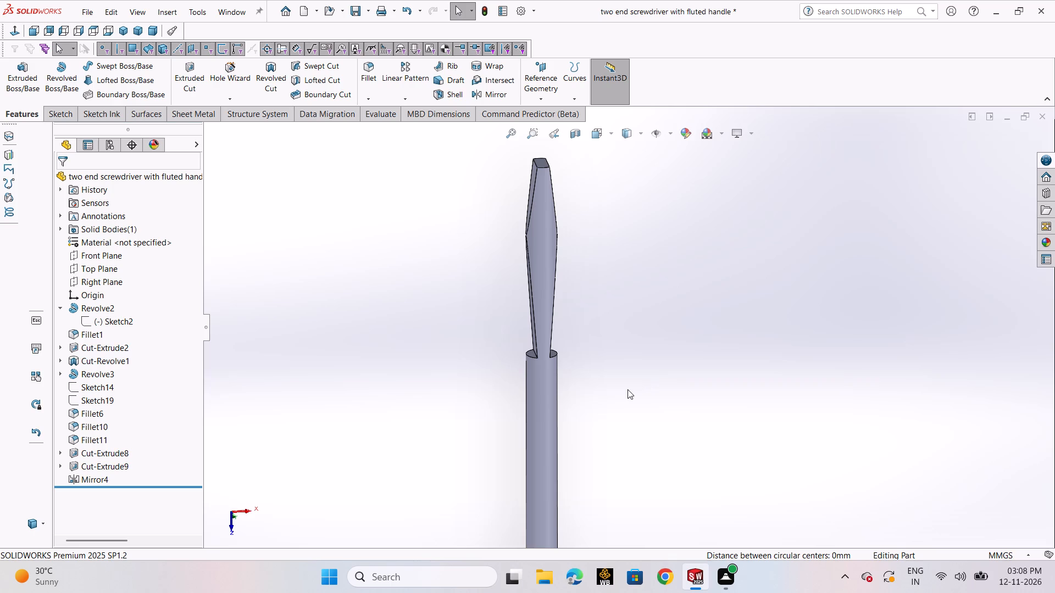
{"action": "left_click", "coordinate": [62, 453]}
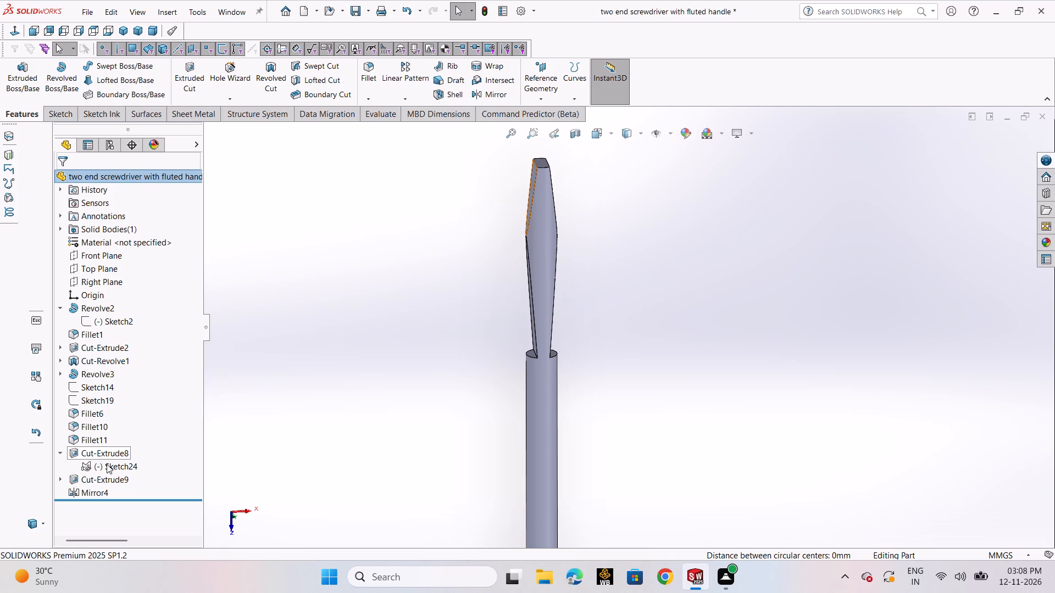
{"action": "left_click", "coordinate": [107, 464]}
{"action": "left_click", "coordinate": [126, 428]}
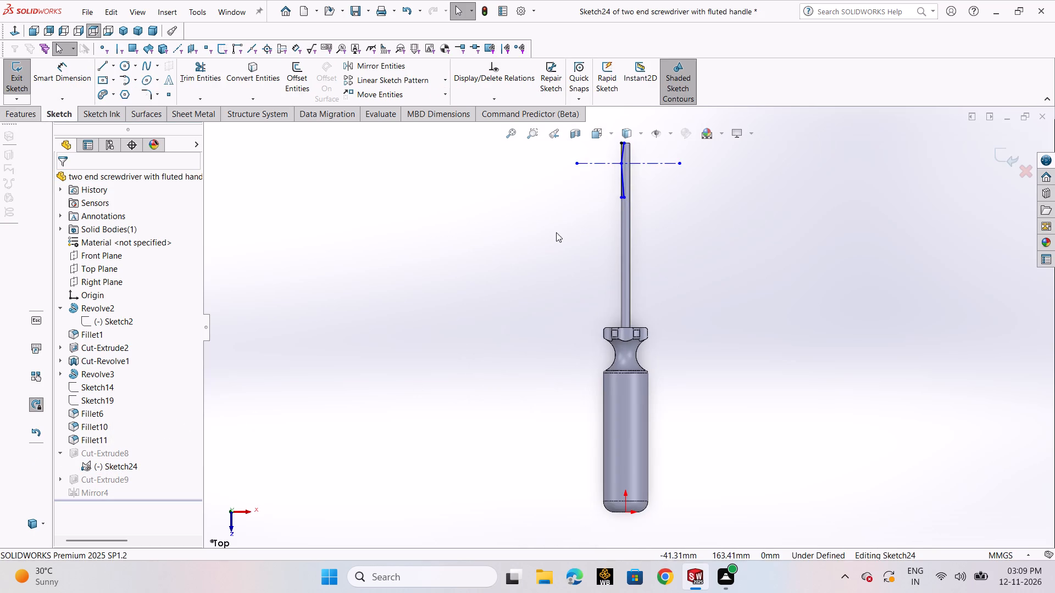
Sketch a 12 mm vertical line from the inner end of the short line at the shaft's tip down to the horizontal centreline.
{"action": "scroll", "coordinate": [598, 218], "scroll_direction": "down", "scroll_amount": 2}
{"action": "scroll", "coordinate": [717, 180], "scroll_direction": "down", "scroll_amount": 4}
{"action": "scroll", "coordinate": [581, 201], "scroll_direction": "down", "scroll_amount": 2}
{"action": "scroll", "coordinate": [549, 220], "scroll_direction": "up", "scroll_amount": 4}
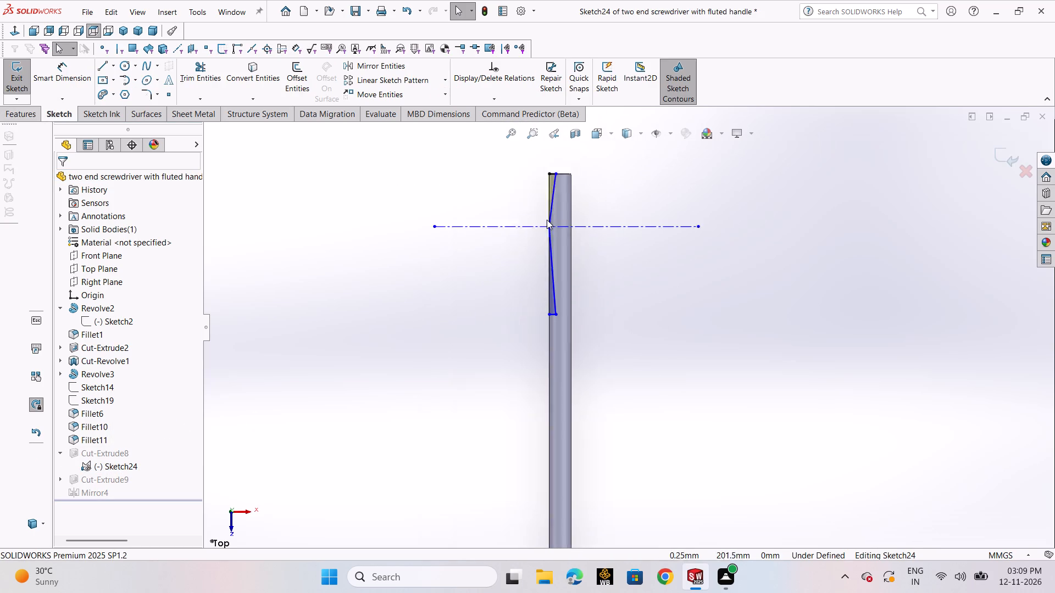
{"action": "scroll", "coordinate": [553, 210], "scroll_direction": "up", "scroll_amount": 1}
{"action": "scroll", "coordinate": [565, 222], "scroll_direction": "down", "scroll_amount": 2}
{"action": "scroll", "coordinate": [614, 245], "scroll_direction": "down", "scroll_amount": 4}
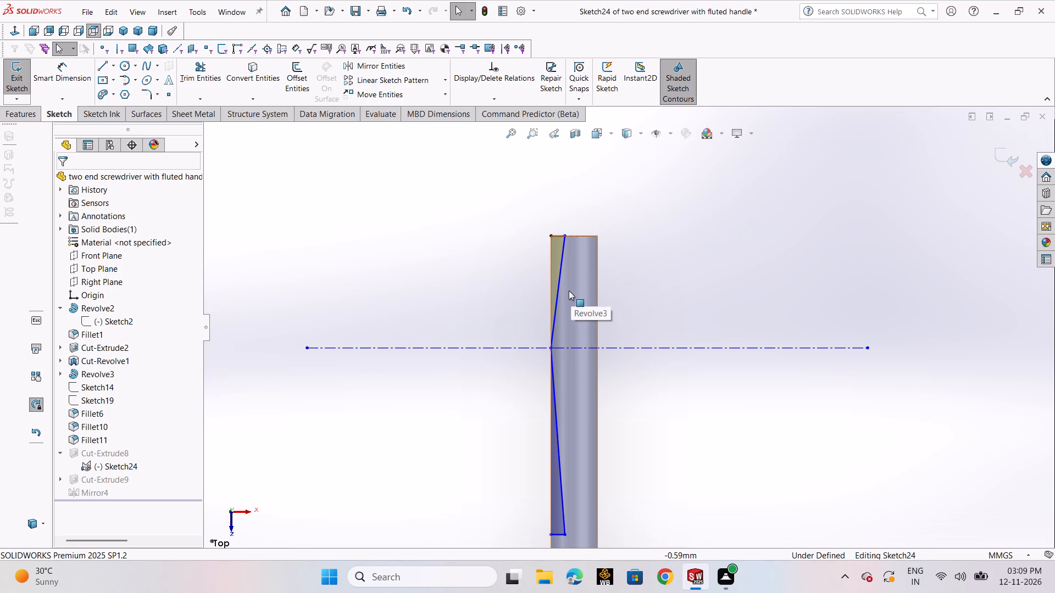
{"action": "left_click", "coordinate": [113, 66]}
{"action": "left_click", "coordinate": [114, 74]}
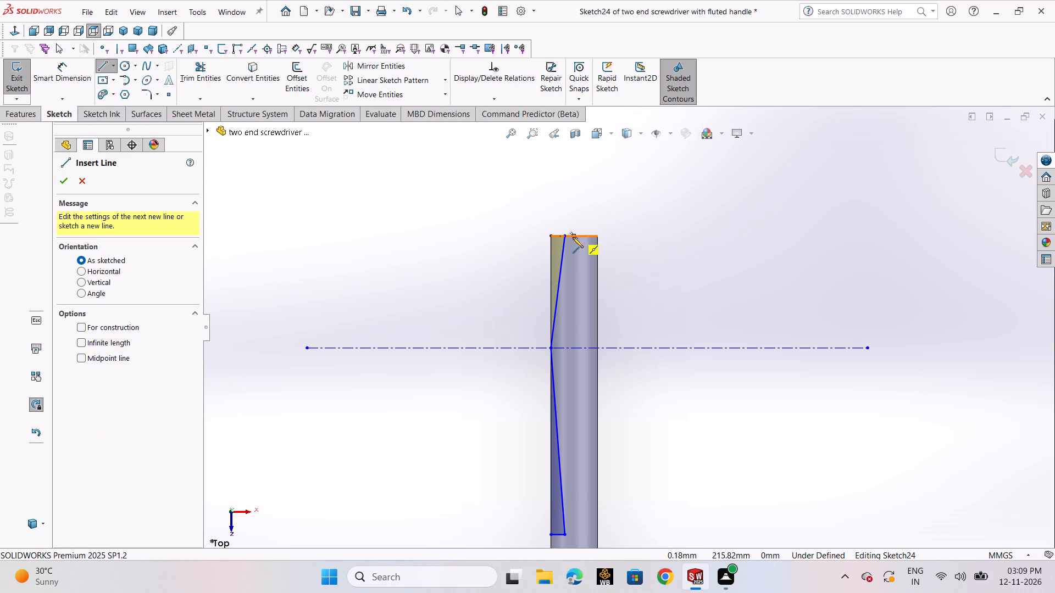
{"action": "left_click", "coordinate": [563, 236]}
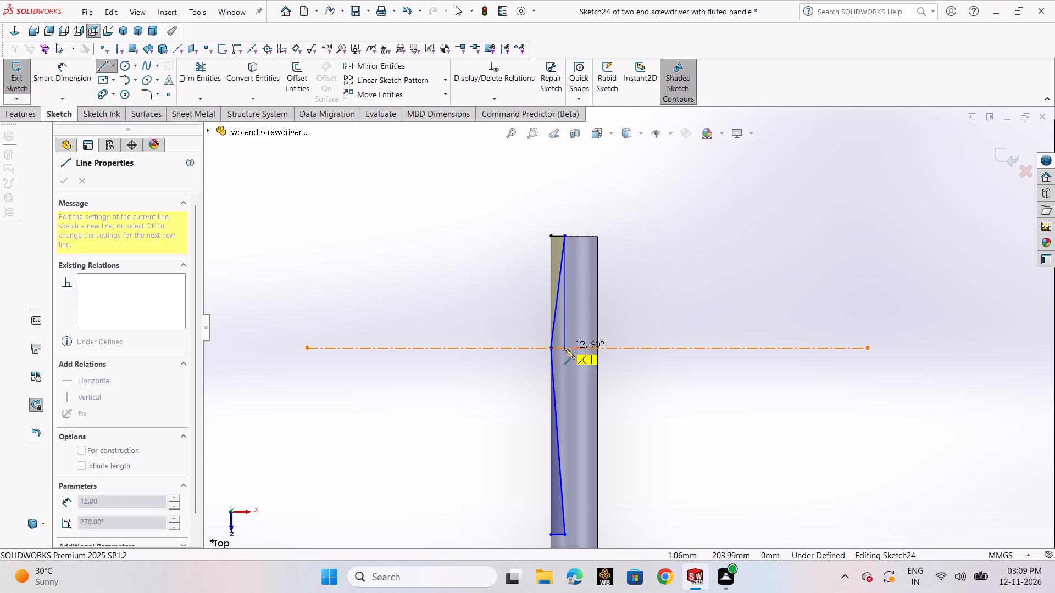
{"action": "left_click", "coordinate": [564, 348]}
{"action": "key", "text": "Escape"}
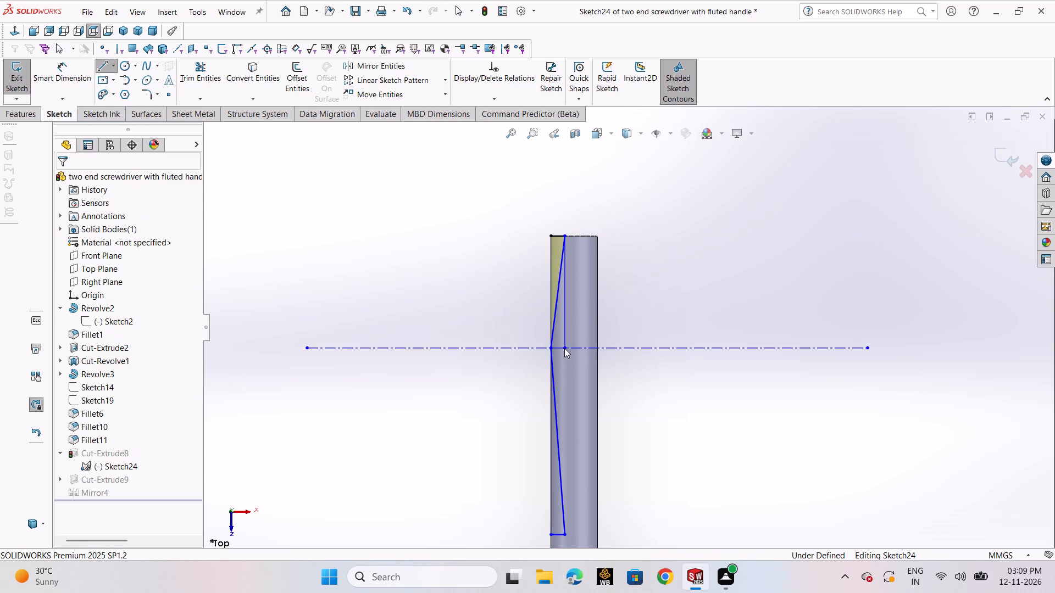
Sketch a diagonal line about 12.09 mm long from the tip's outer corner to the vertical line's end on the centreline.
{"action": "left_click", "coordinate": [105, 67]}
{"action": "left_click", "coordinate": [112, 78]}
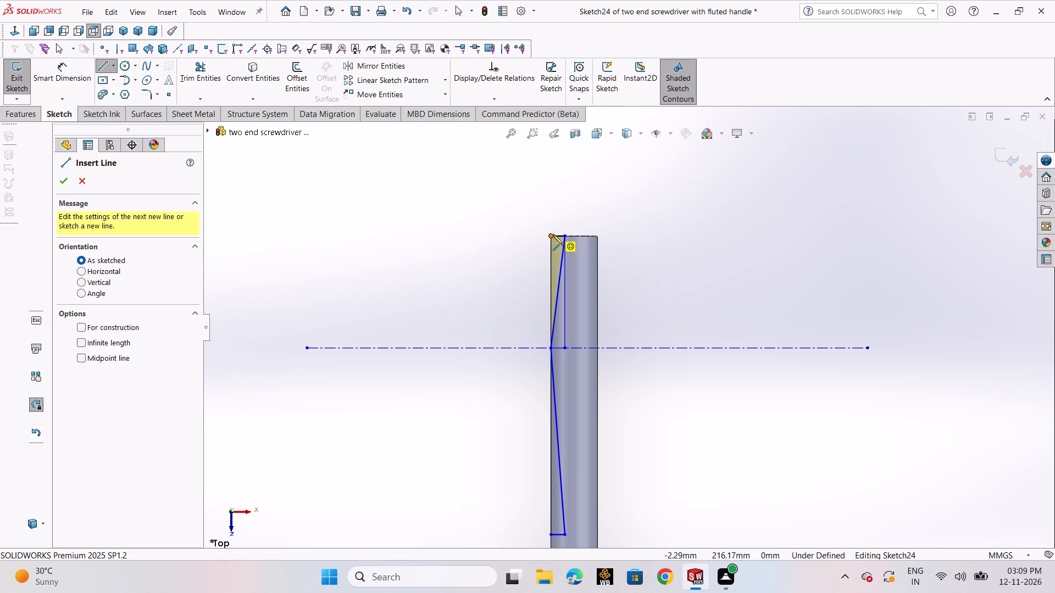
{"action": "left_click", "coordinate": [551, 236]}
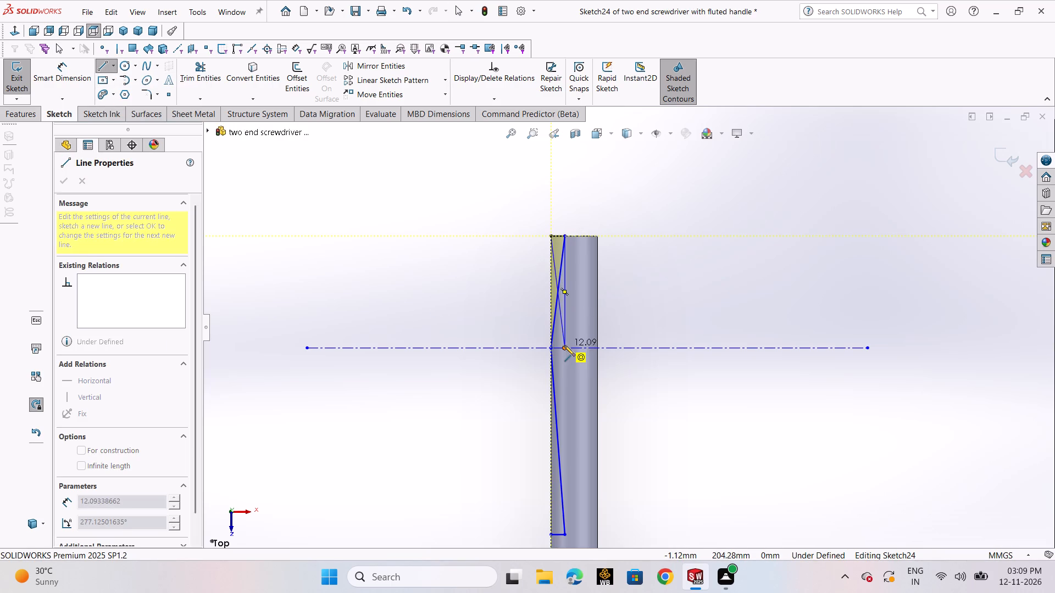
{"action": "left_click", "coordinate": [564, 345]}
{"action": "right_click", "coordinate": [564, 345]}
{"action": "left_click", "coordinate": [588, 353]}
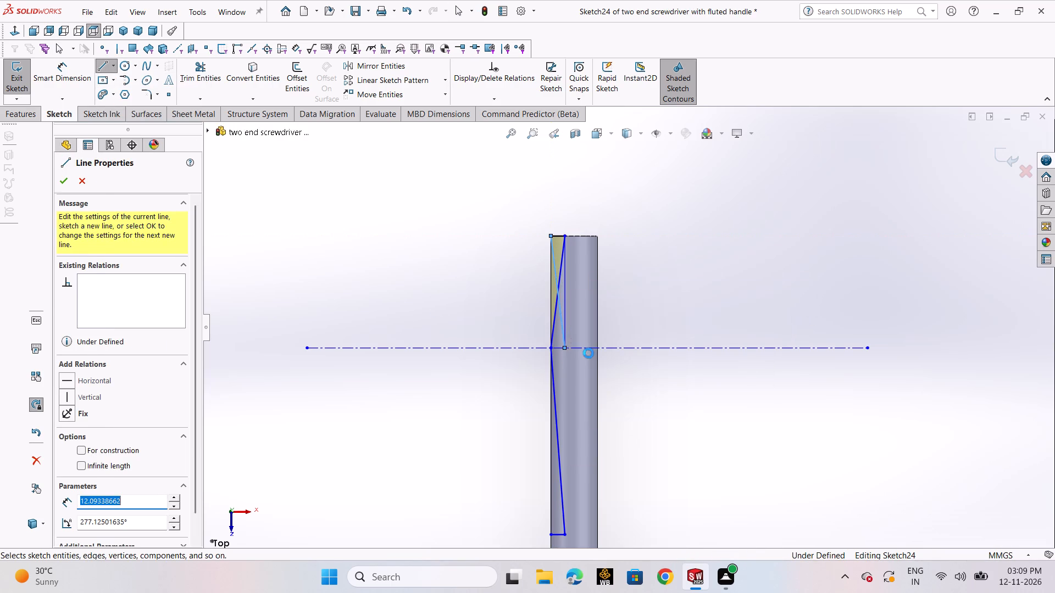
Power trim the old slanted line above the centreline and the vertical line along the shaft's outer edge.
{"action": "scroll", "coordinate": [531, 283], "scroll_direction": "down", "scroll_amount": 2}
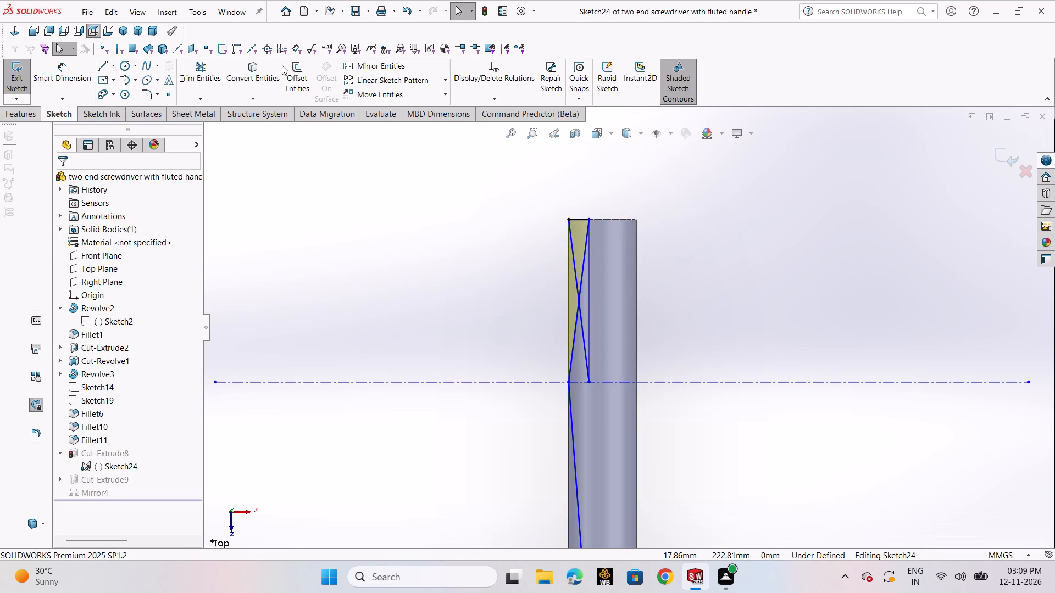
{"action": "left_click", "coordinate": [199, 72]}
{"action": "scroll", "coordinate": [576, 232], "scroll_direction": "down", "scroll_amount": 3}
{"action": "left_click_drag", "start_coordinate": [593, 254], "coordinate": [593, 266]}
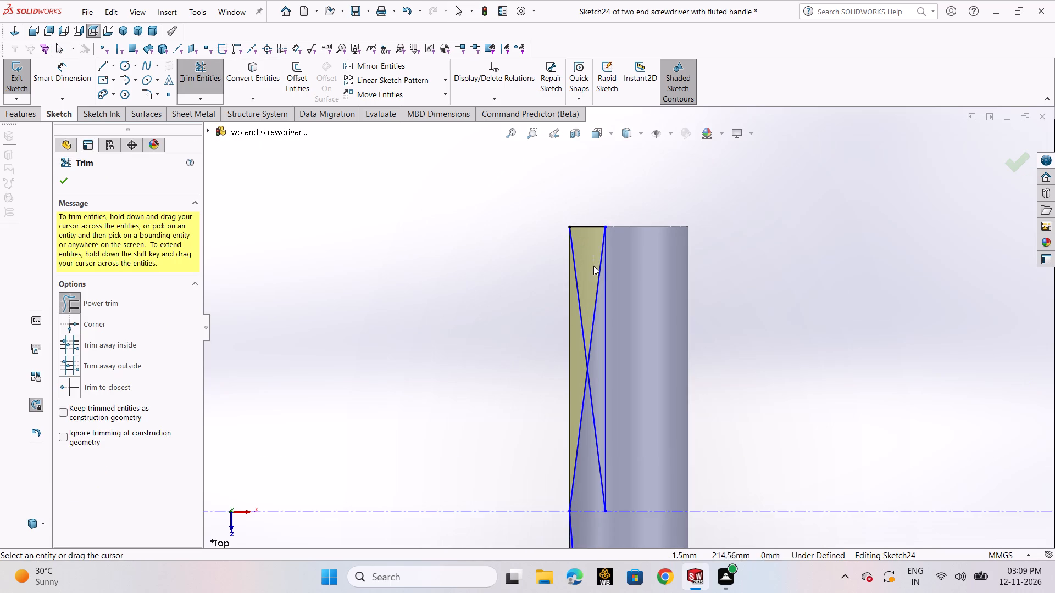
{"action": "left_click_drag", "start_coordinate": [593, 266], "coordinate": [598, 289]}
{"action": "left_click_drag", "start_coordinate": [581, 383], "coordinate": [582, 405]}
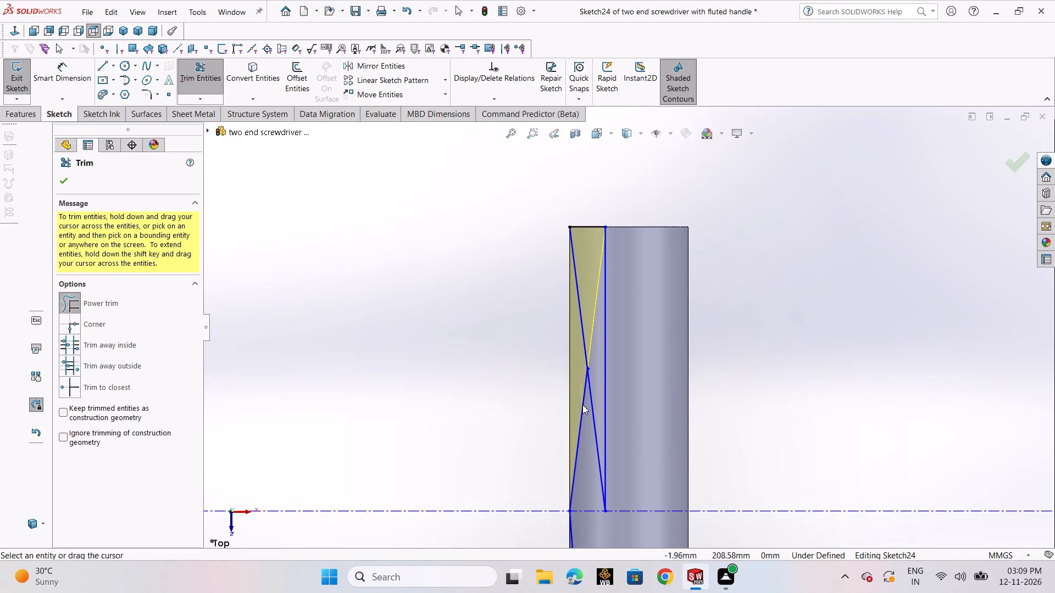
{"action": "left_click_drag", "start_coordinate": [582, 405], "coordinate": [586, 418]}
{"action": "left_click_drag", "start_coordinate": [586, 418], "coordinate": [559, 398]}
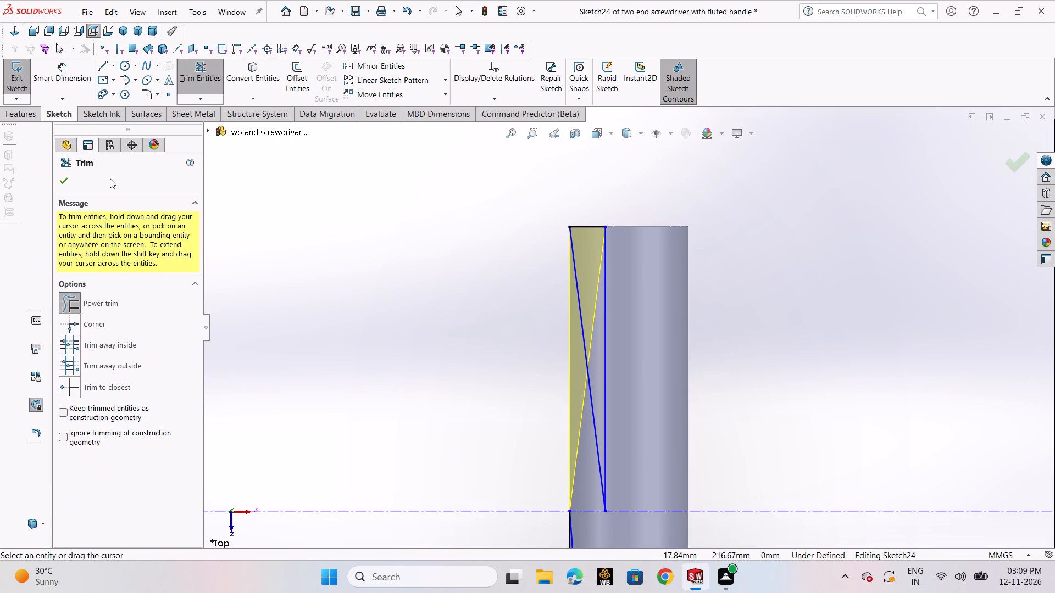
Sketch a 12 mm vertical line along the shaft's outer edge from the tip's outer corner to the centreline.
{"action": "left_click", "coordinate": [69, 179]}
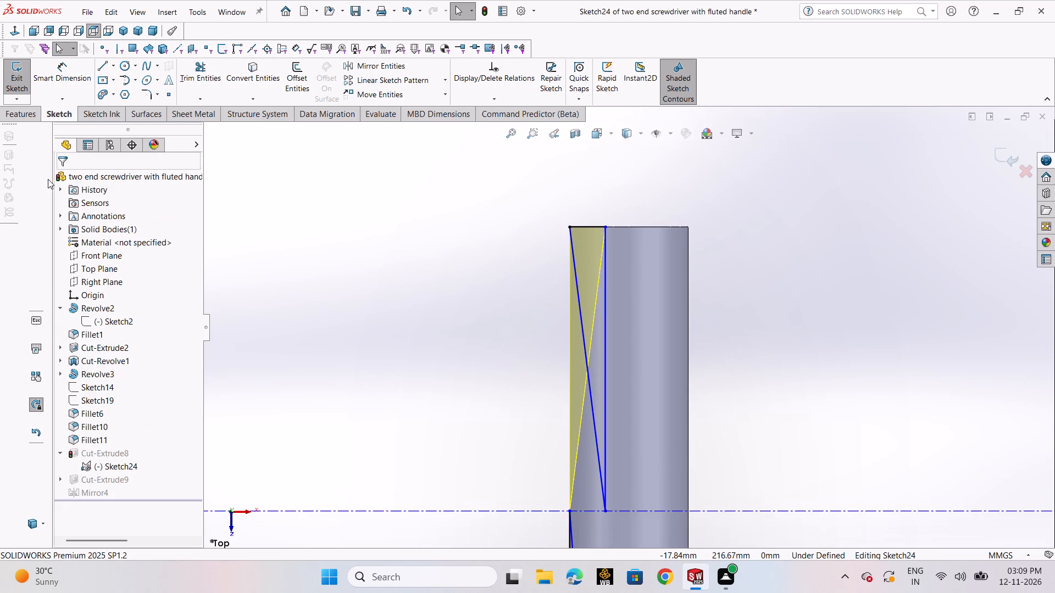
{"action": "left_click", "coordinate": [108, 64]}
{"action": "left_click", "coordinate": [115, 83]}
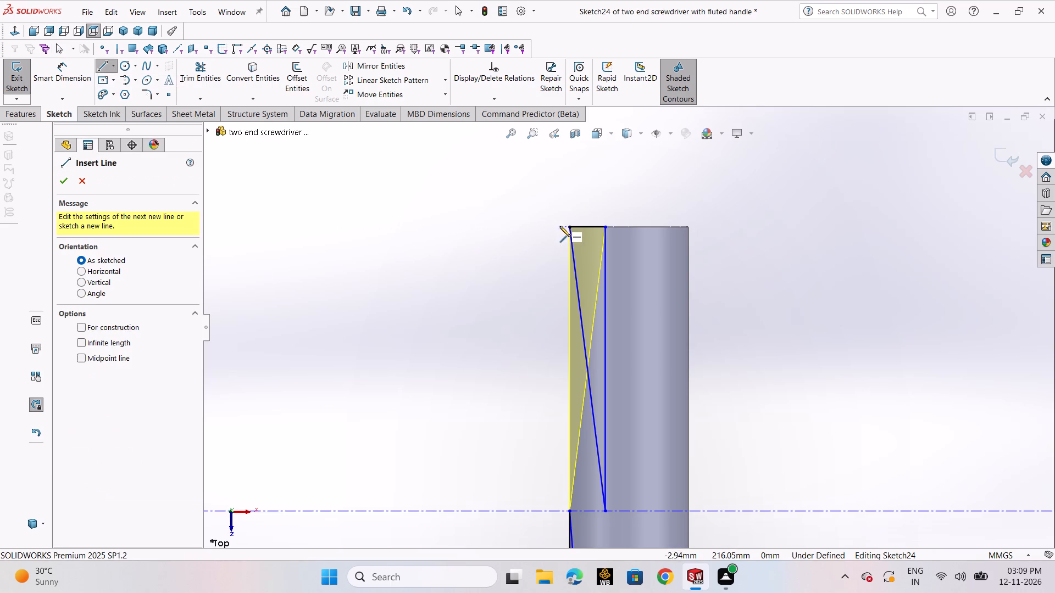
{"action": "left_click", "coordinate": [569, 227]}
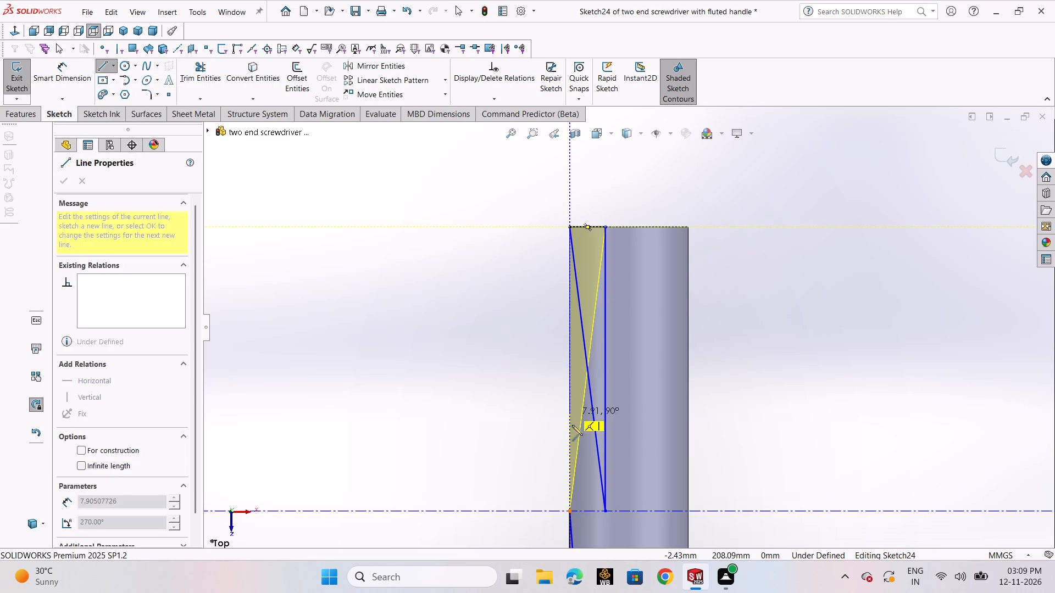
{"action": "left_click", "coordinate": [570, 511]}
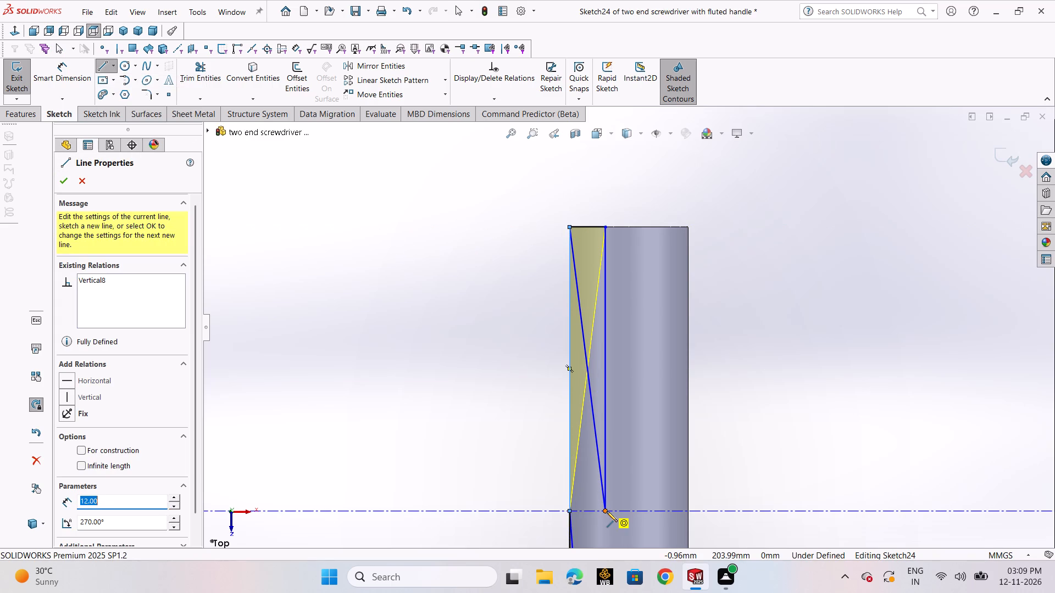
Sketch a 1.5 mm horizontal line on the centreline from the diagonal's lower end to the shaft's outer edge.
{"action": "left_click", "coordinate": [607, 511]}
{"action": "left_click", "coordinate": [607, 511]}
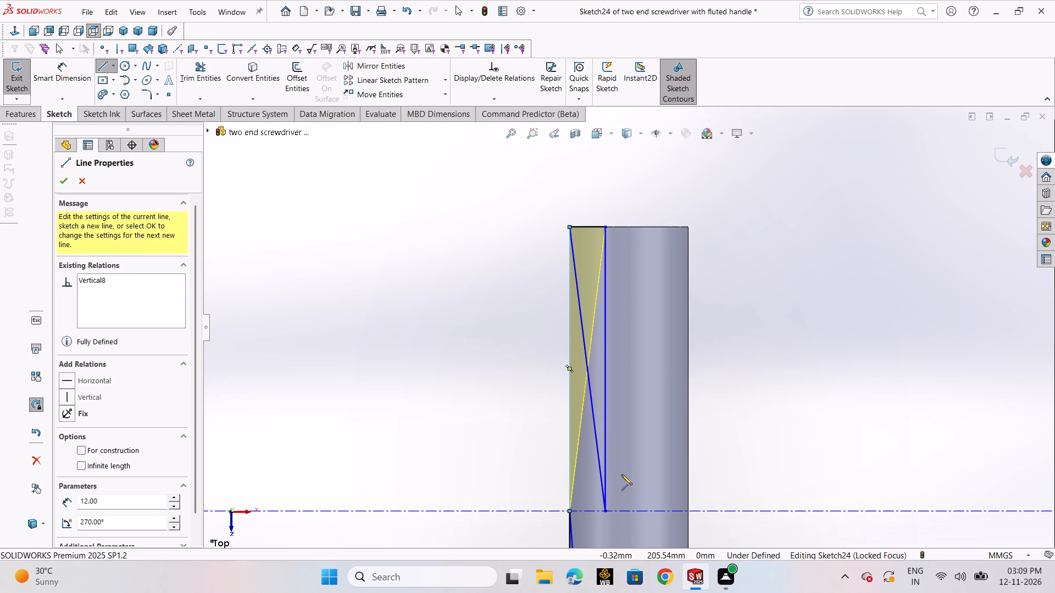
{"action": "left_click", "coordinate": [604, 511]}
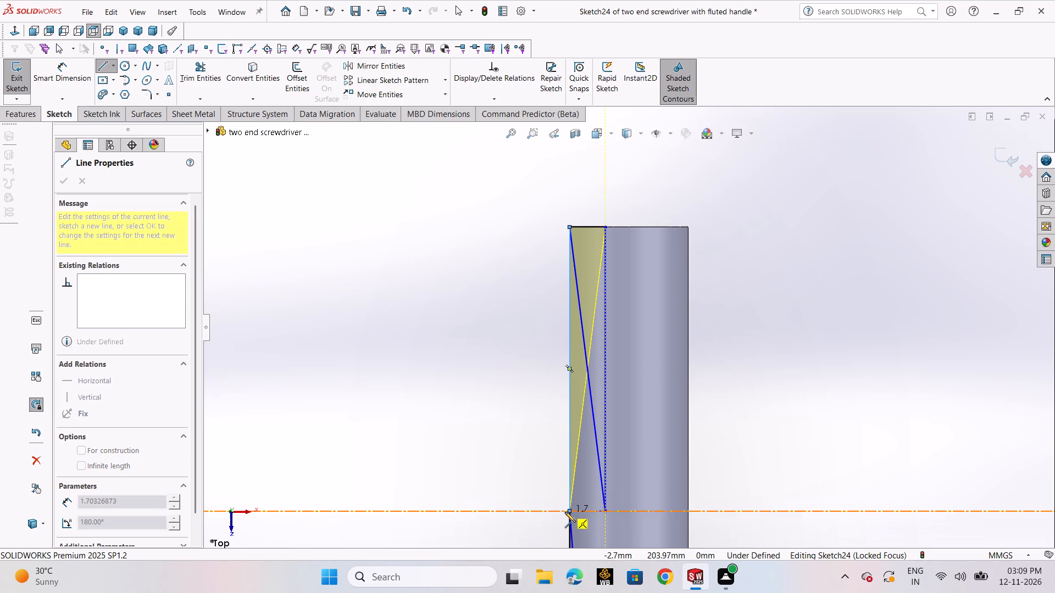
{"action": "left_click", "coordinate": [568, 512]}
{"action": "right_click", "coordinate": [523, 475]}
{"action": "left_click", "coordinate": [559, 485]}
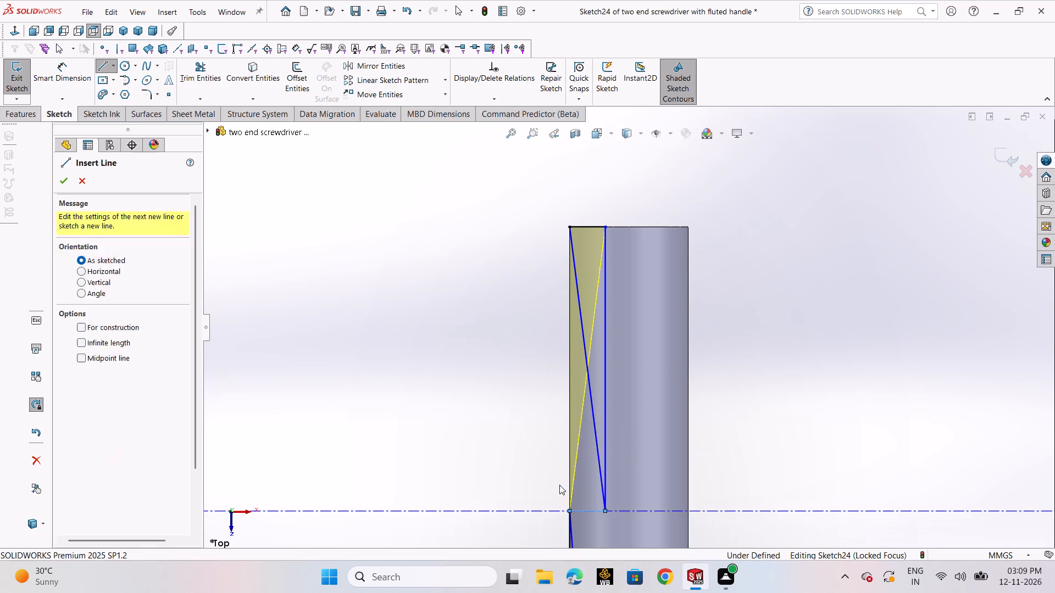
Power trim the inner vertical line and the short horizontal line at the shaft's tip.
{"action": "left_click", "coordinate": [192, 75]}
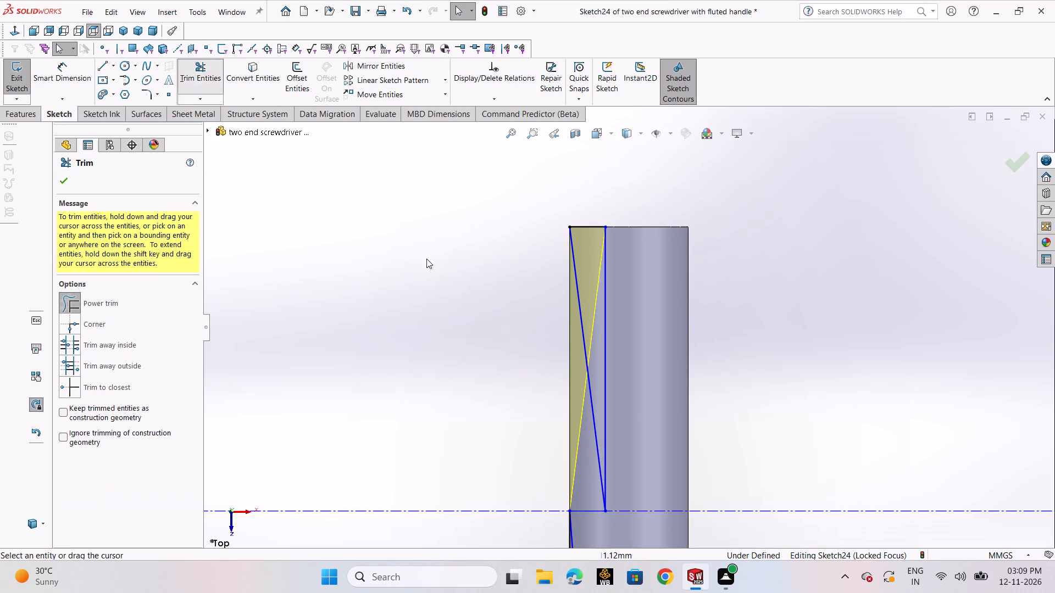
{"action": "left_click_drag", "start_coordinate": [630, 326], "coordinate": [591, 220]}
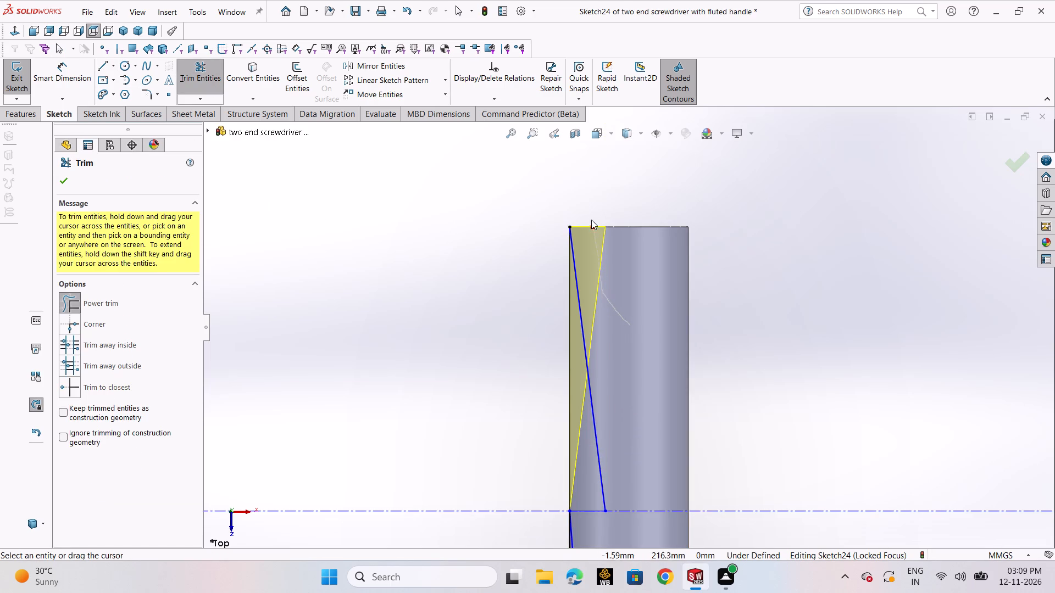
{"action": "left_click_drag", "start_coordinate": [591, 220], "coordinate": [591, 219]}
{"action": "scroll", "coordinate": [656, 449], "scroll_direction": "up", "scroll_amount": 6}
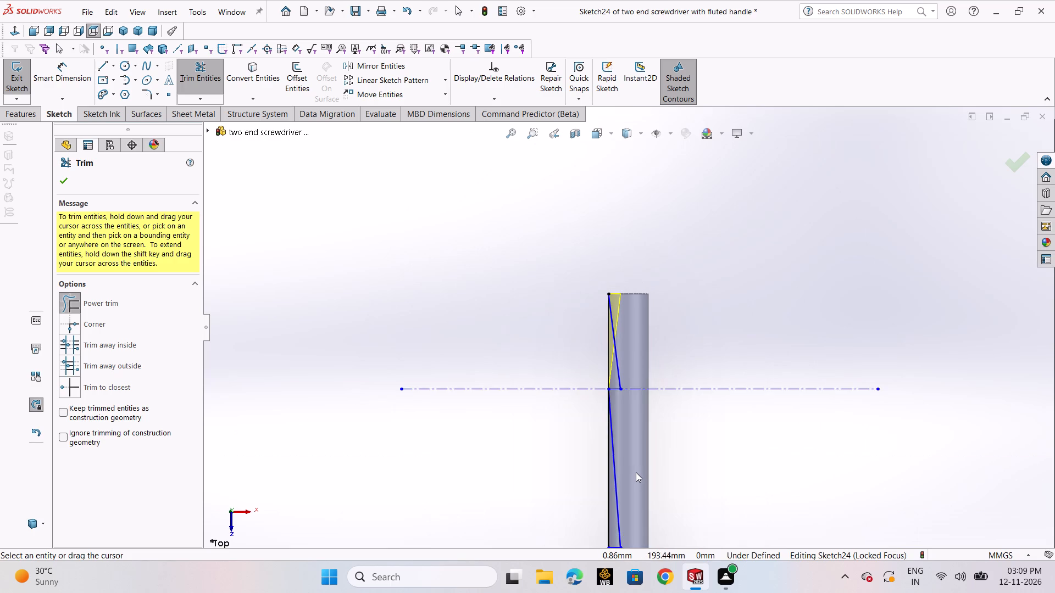
{"action": "scroll", "coordinate": [637, 467], "scroll_direction": "up", "scroll_amount": 1}
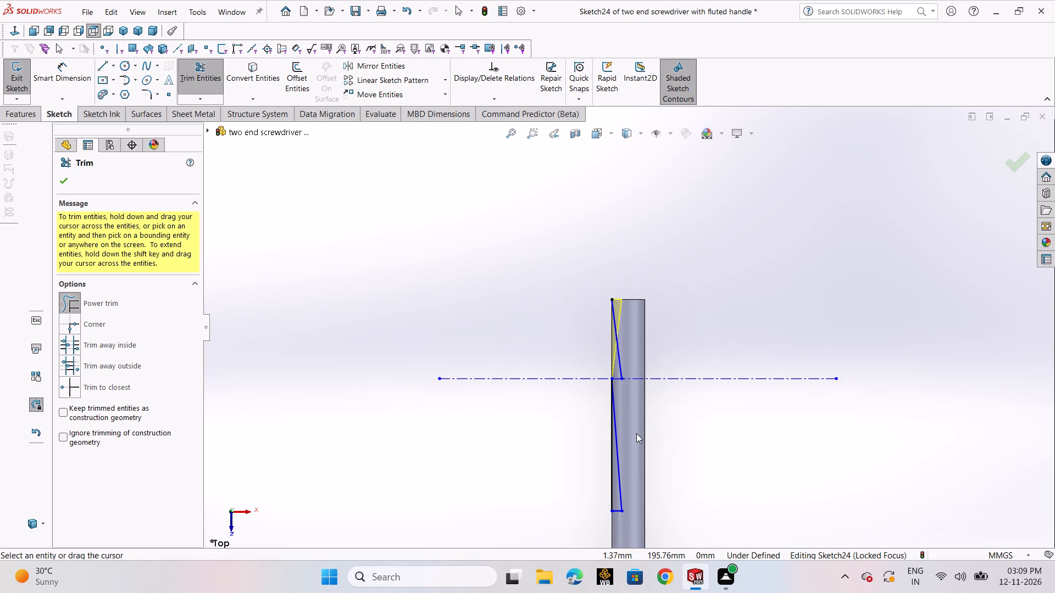
{"action": "left_click", "coordinate": [1015, 168]}
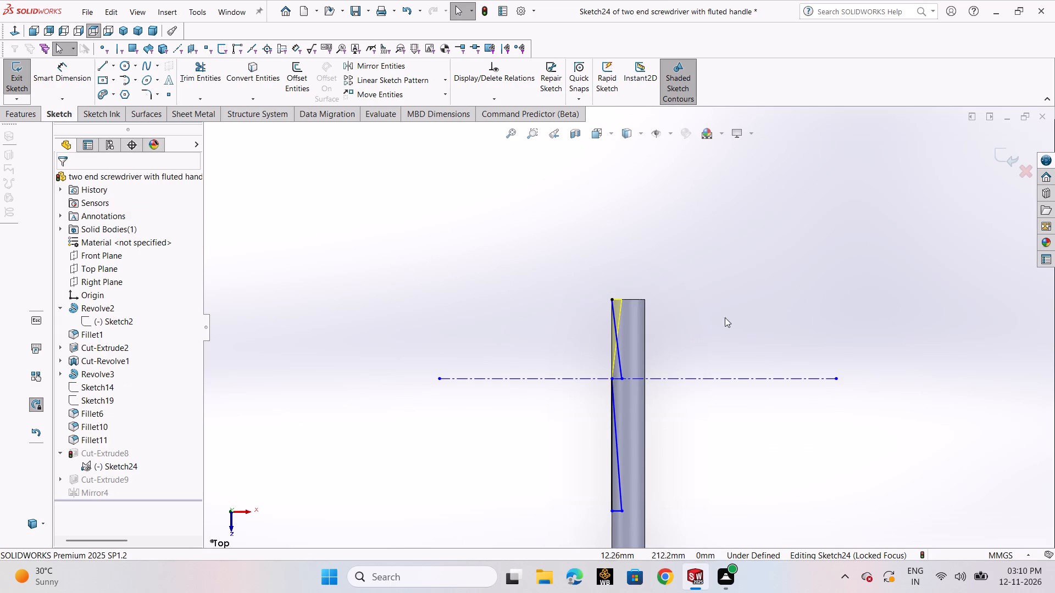
Try to exit the sketch, and use Check Sketch for Feature and Repair Sketch to examine the problem point on the centreline.
{"action": "left_click", "coordinate": [1012, 158]}
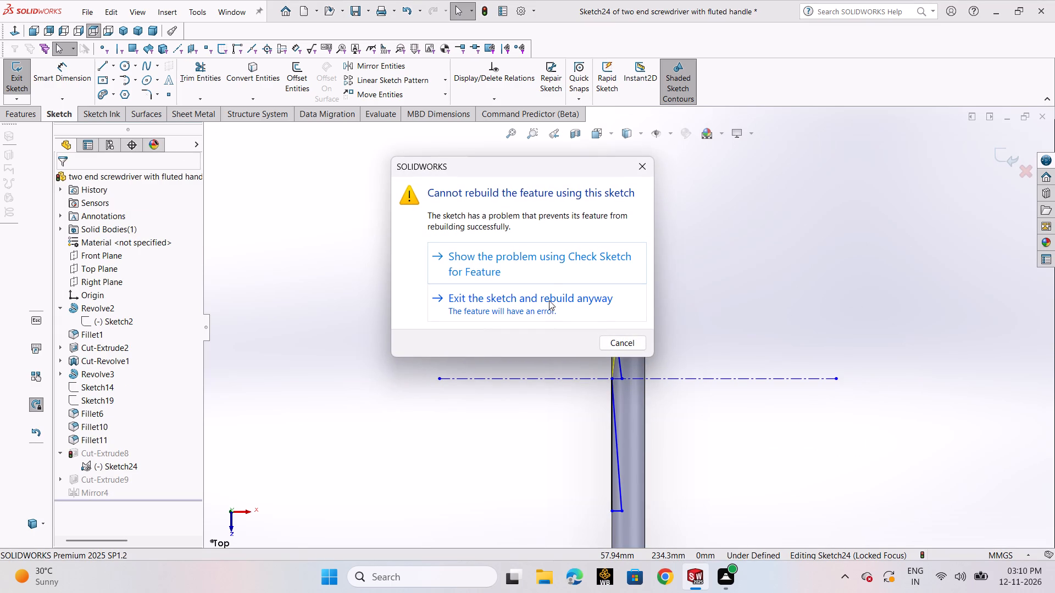
{"action": "left_click", "coordinate": [554, 267]}
{"action": "left_click", "coordinate": [567, 290]}
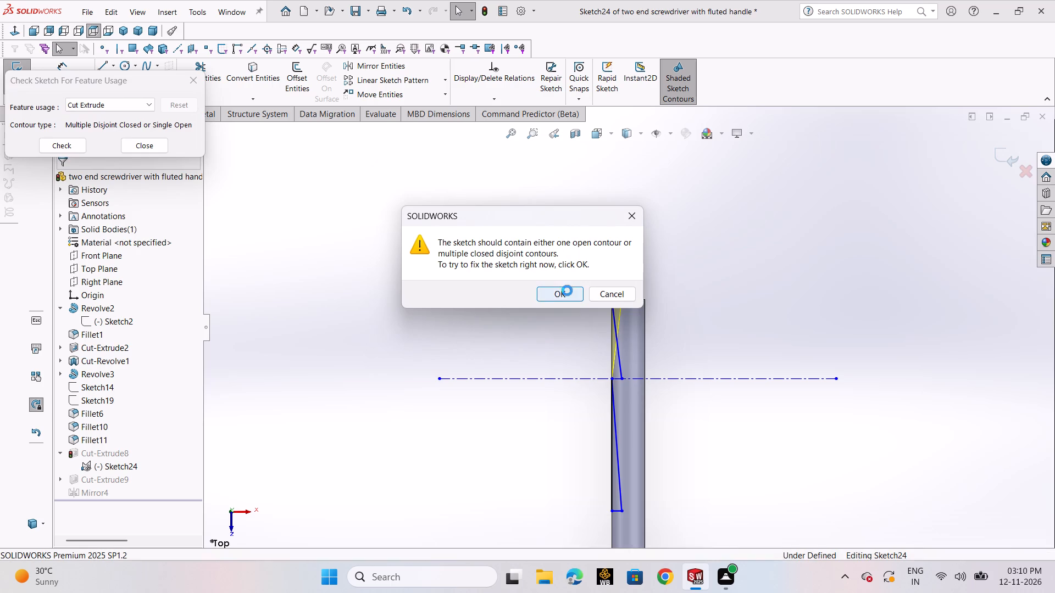
{"action": "scroll", "coordinate": [687, 385], "scroll_direction": "down", "scroll_amount": 3}
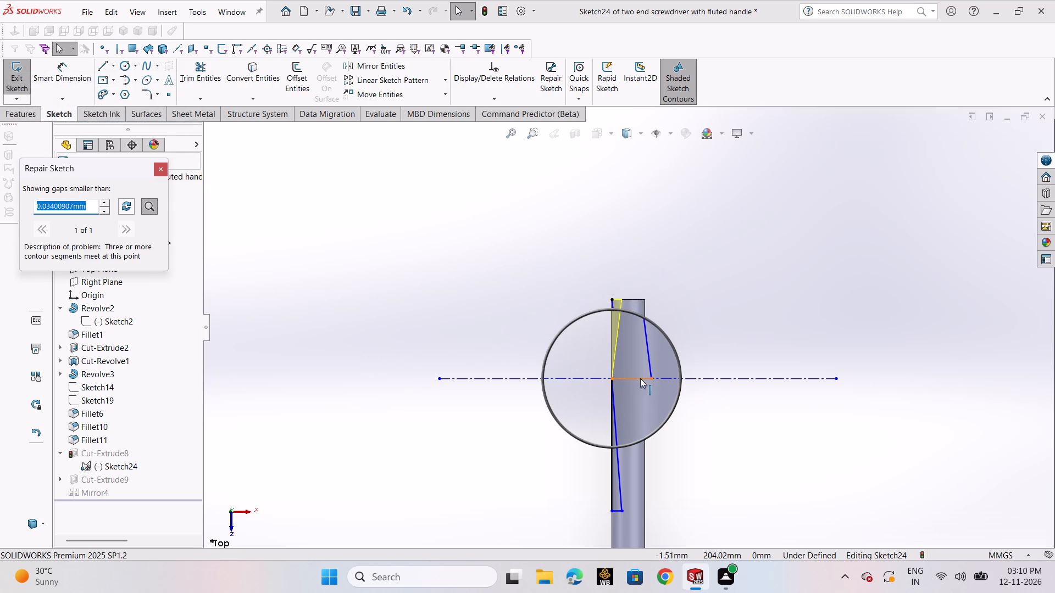
{"action": "scroll", "coordinate": [646, 379], "scroll_direction": "down", "scroll_amount": 5}
{"action": "left_click", "coordinate": [149, 208]}
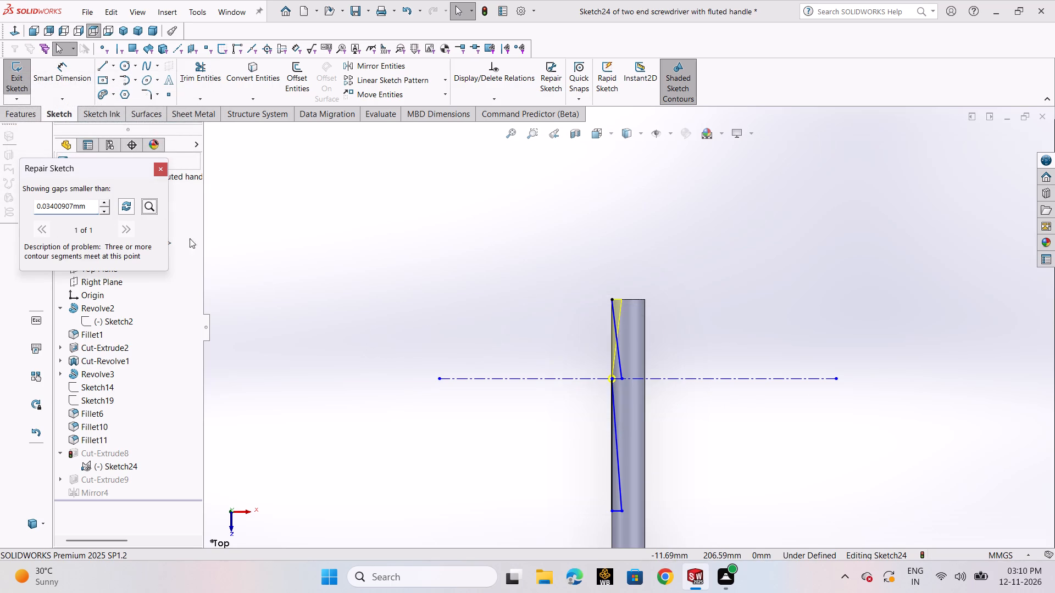
{"action": "scroll", "coordinate": [585, 368], "scroll_direction": "down", "scroll_amount": 2}
{"action": "scroll", "coordinate": [671, 379], "scroll_direction": "down", "scroll_amount": 3}
{"action": "scroll", "coordinate": [586, 359], "scroll_direction": "down", "scroll_amount": 9}
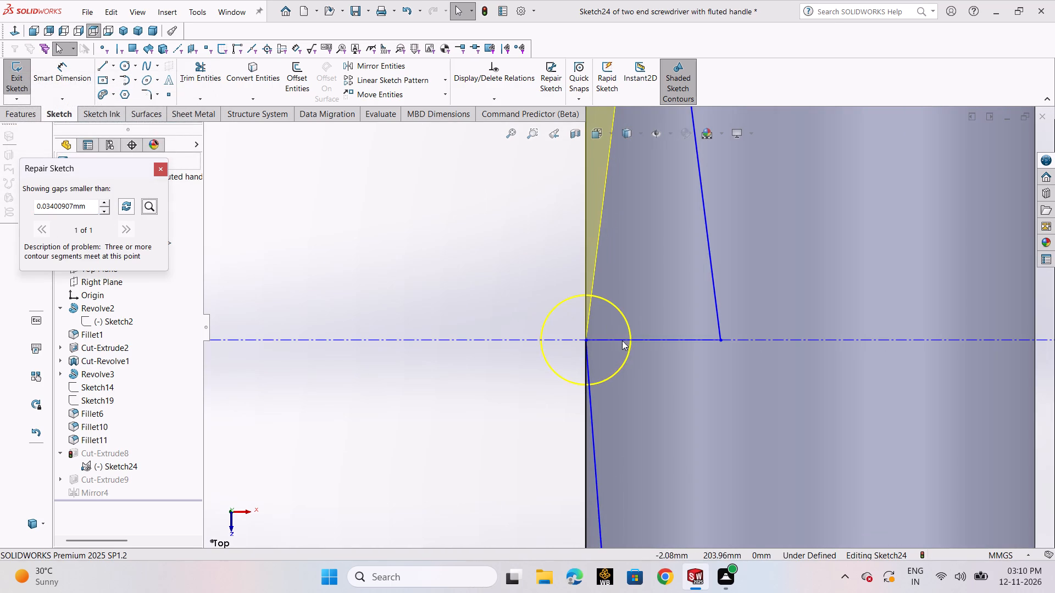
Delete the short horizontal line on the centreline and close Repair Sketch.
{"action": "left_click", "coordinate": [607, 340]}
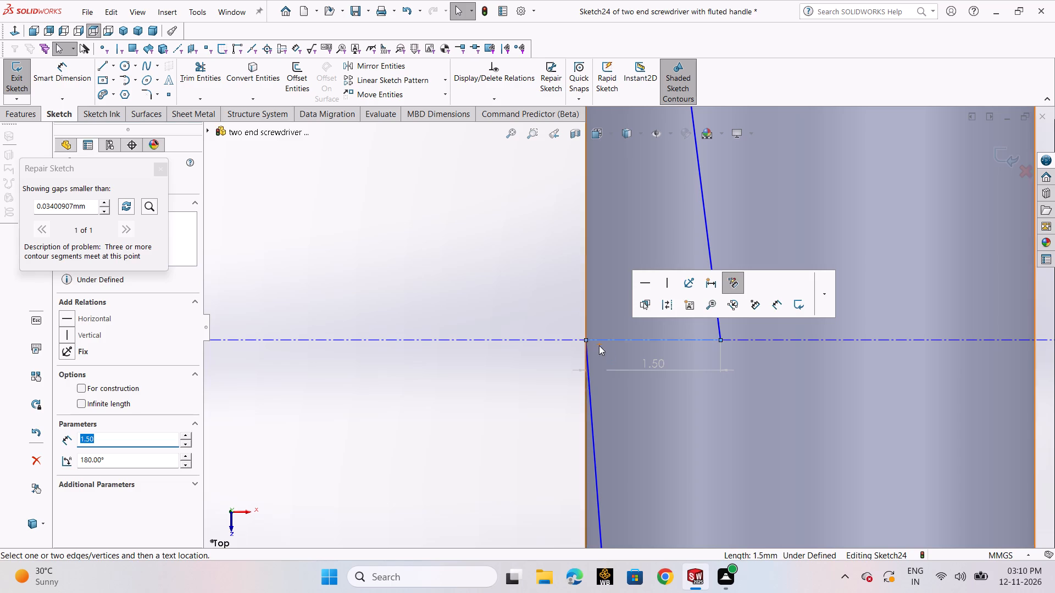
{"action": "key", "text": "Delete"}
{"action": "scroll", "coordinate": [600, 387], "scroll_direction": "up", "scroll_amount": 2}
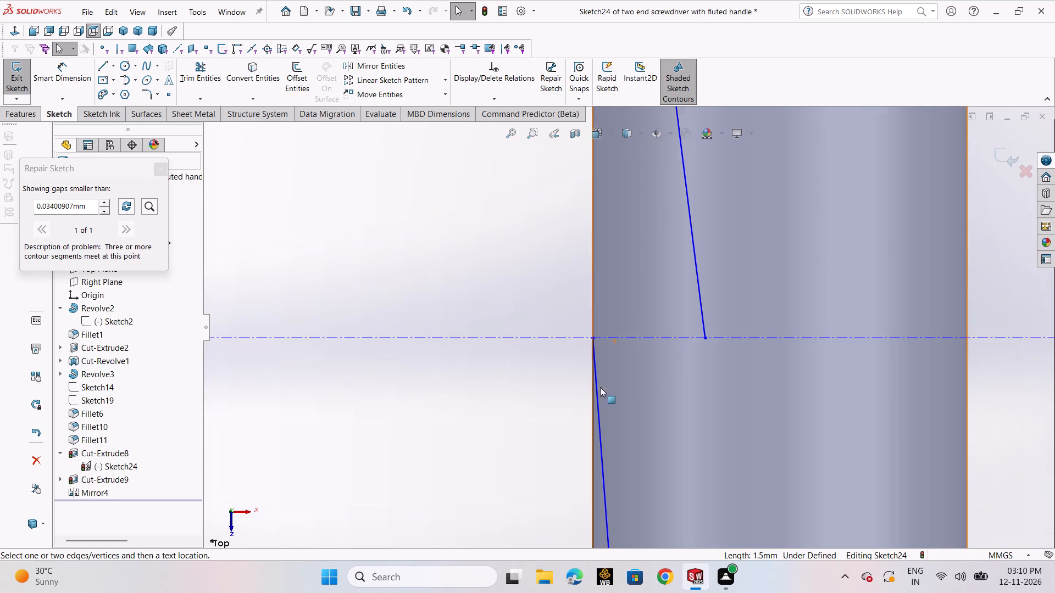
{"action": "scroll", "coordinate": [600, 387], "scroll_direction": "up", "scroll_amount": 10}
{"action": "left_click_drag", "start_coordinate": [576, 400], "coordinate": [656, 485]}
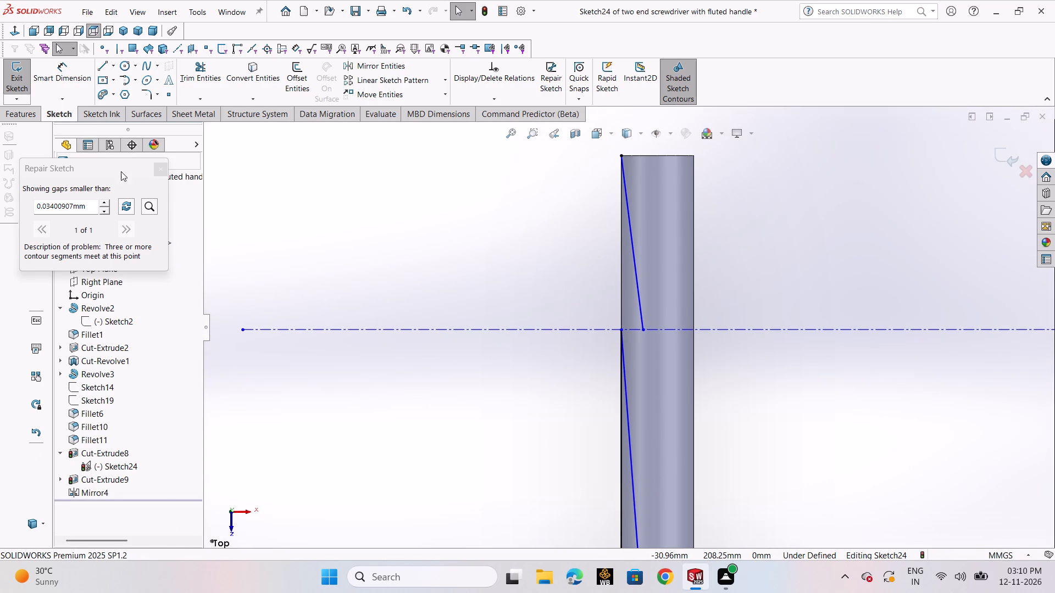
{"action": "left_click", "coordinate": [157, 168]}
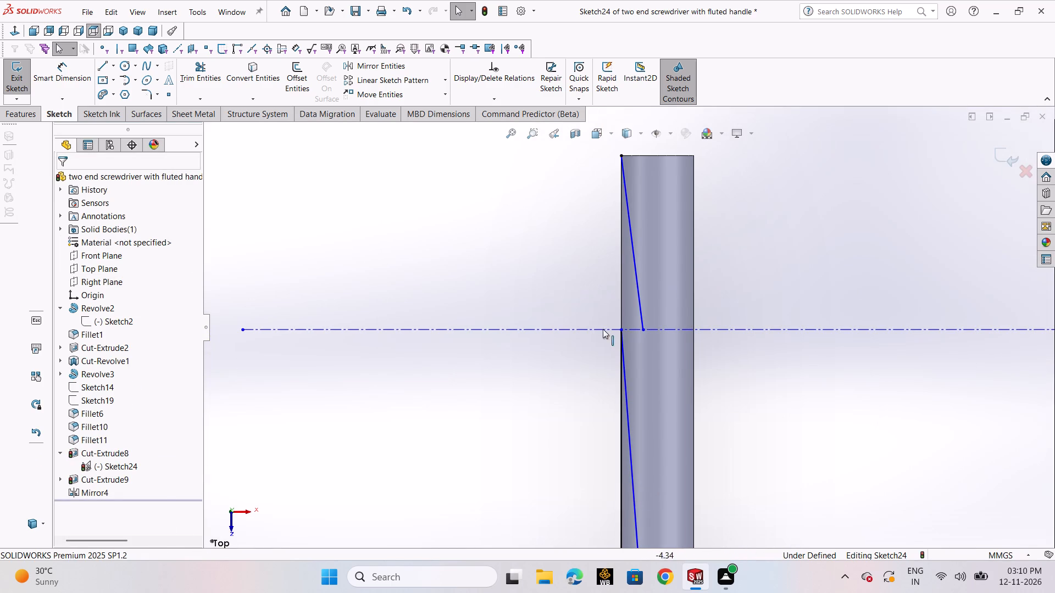
Move the horizontal centreline farther from the tip by its point on the shaft's outer edge, and dimension it 12 mm from the tip's end edge.
{"action": "left_click_drag", "start_coordinate": [621, 332], "coordinate": [621, 370]}
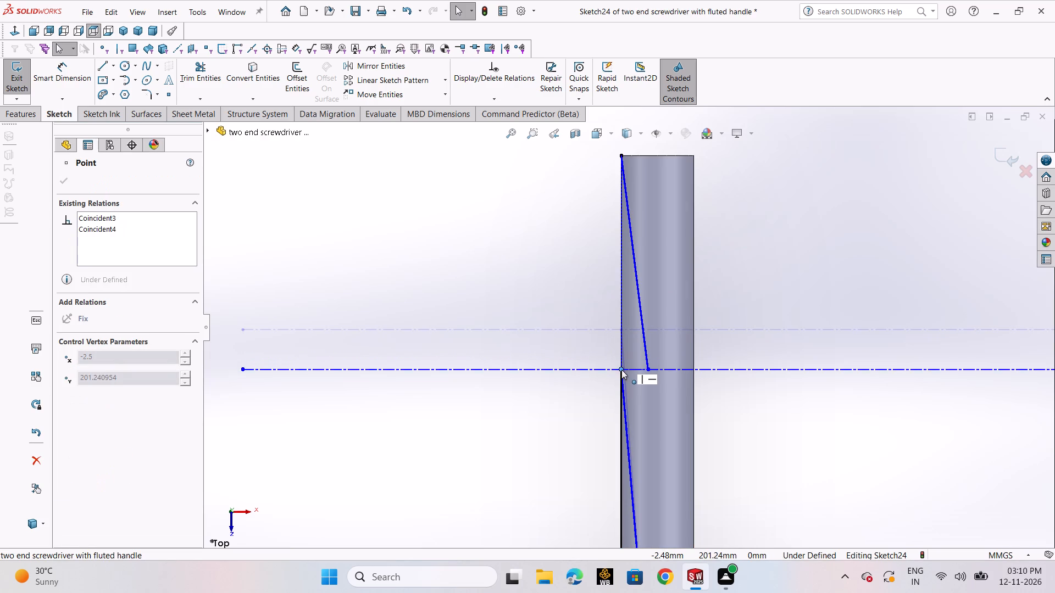
{"action": "left_click_drag", "start_coordinate": [621, 370], "coordinate": [623, 359]}
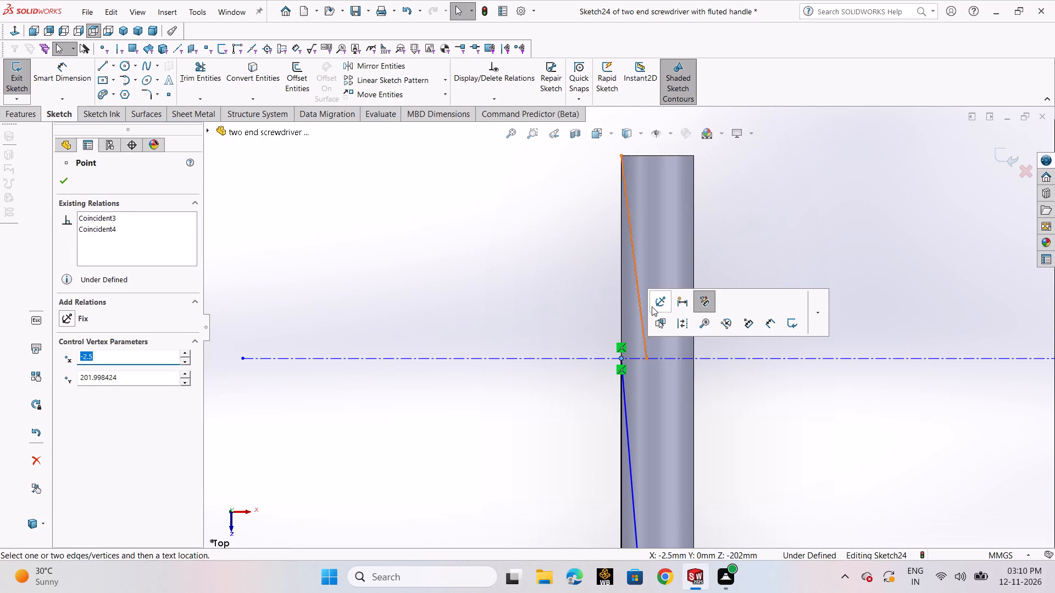
{"action": "left_click", "coordinate": [59, 76]}
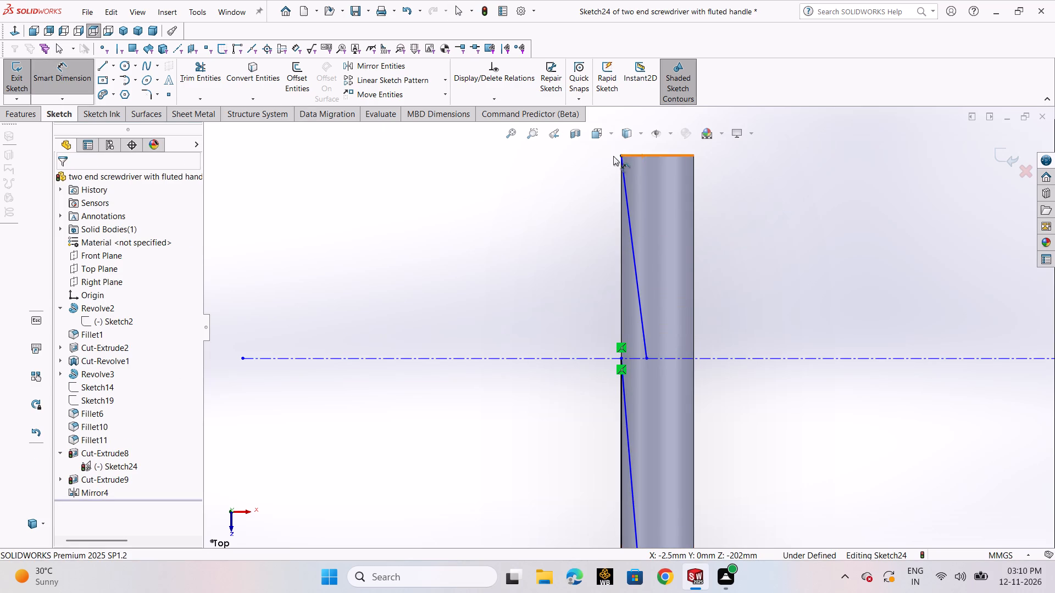
{"action": "left_click", "coordinate": [628, 156]}
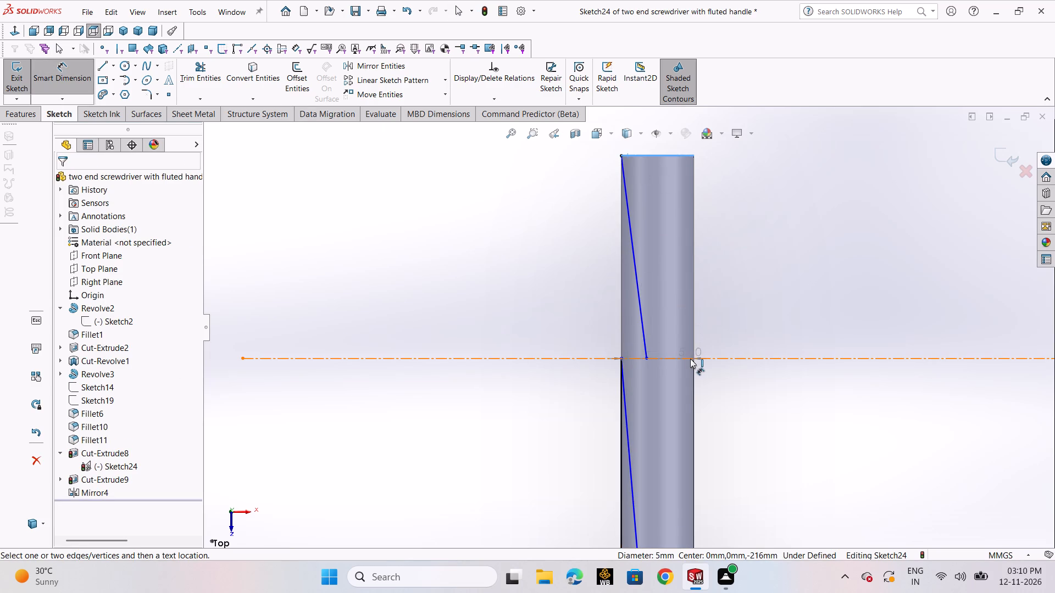
{"action": "left_click", "coordinate": [701, 358]}
{"action": "left_click", "coordinate": [740, 304]}
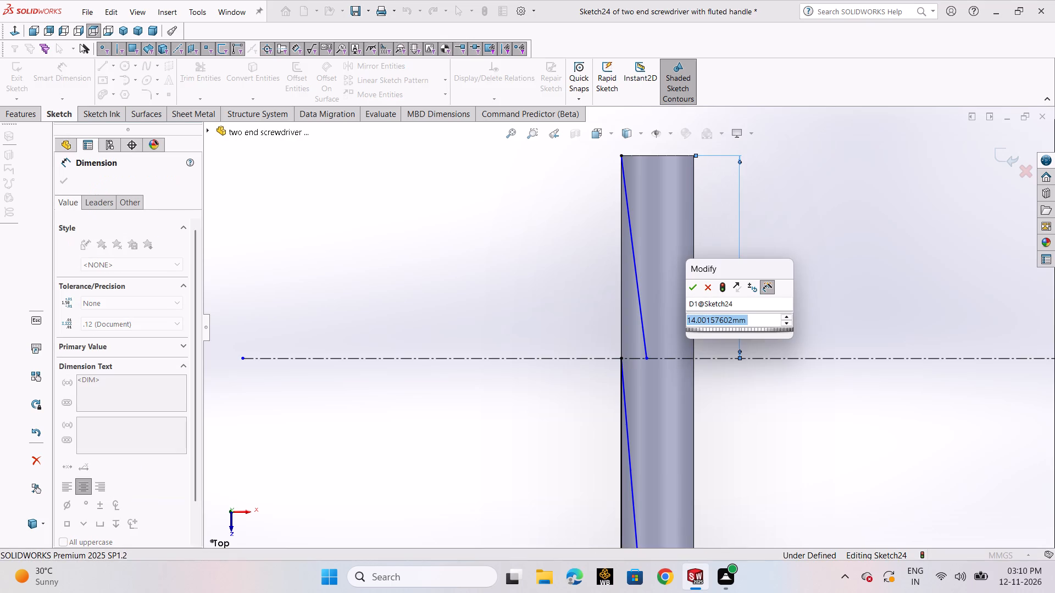
{"action": "type", "text": "12"}
{"action": "key", "text": "Return"}
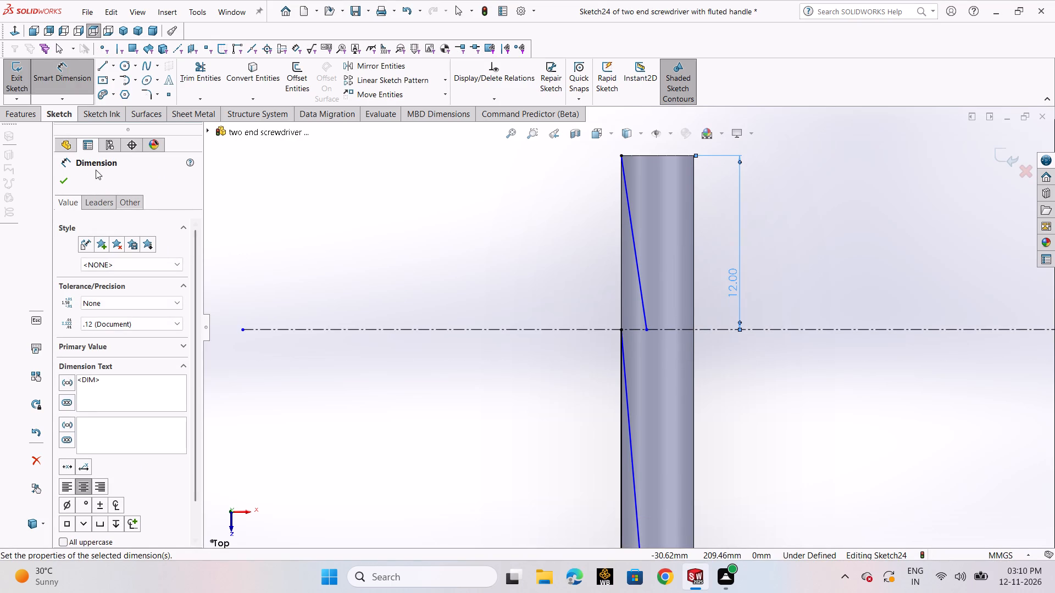
{"action": "left_click", "coordinate": [64, 177]}
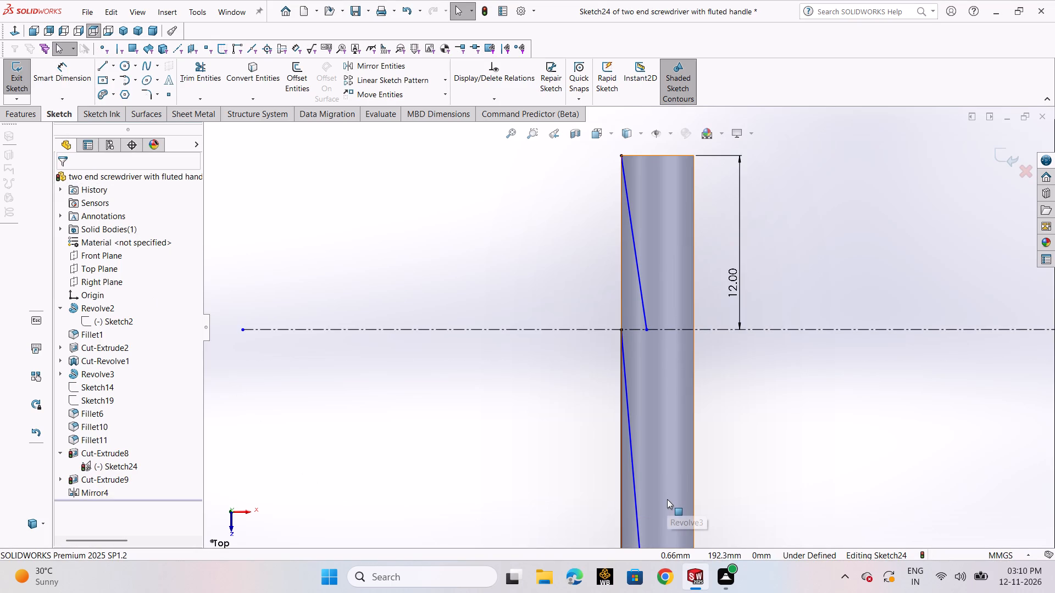
Sketch a 12 mm vertical line from the tip's outer corner along the shaft's outer edge to the centreline.
{"action": "left_click", "coordinate": [99, 64]}
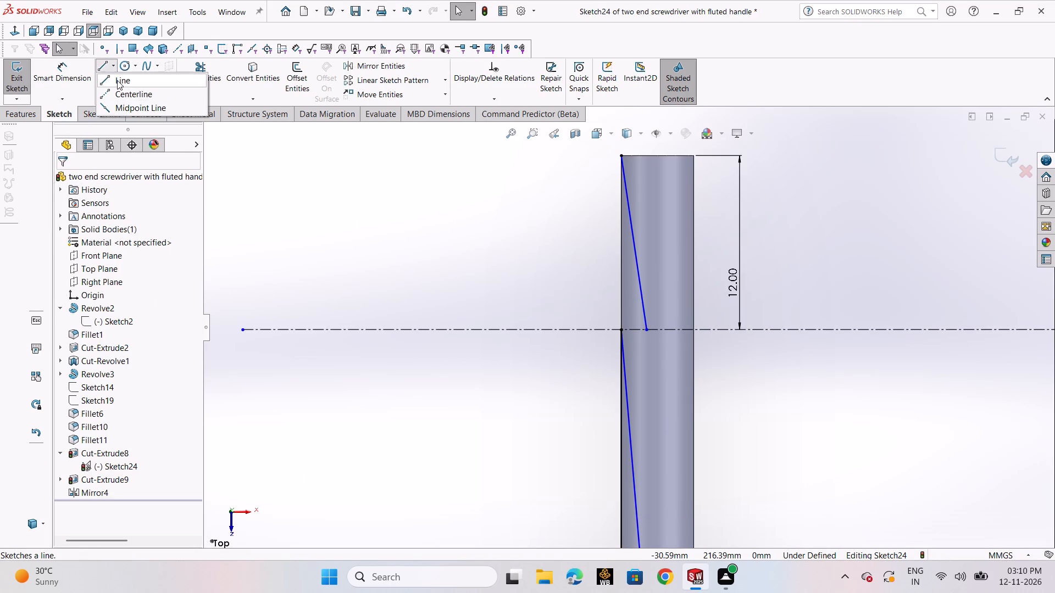
{"action": "left_click", "coordinate": [117, 80]}
{"action": "left_click", "coordinate": [622, 158]}
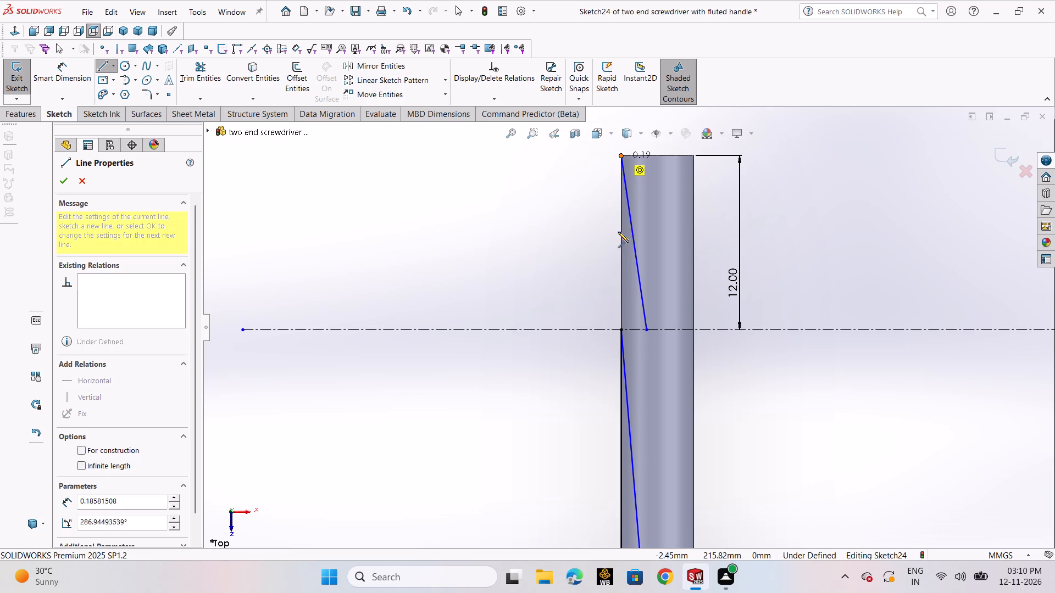
{"action": "left_click", "coordinate": [623, 329]}
{"action": "left_click", "coordinate": [645, 328]}
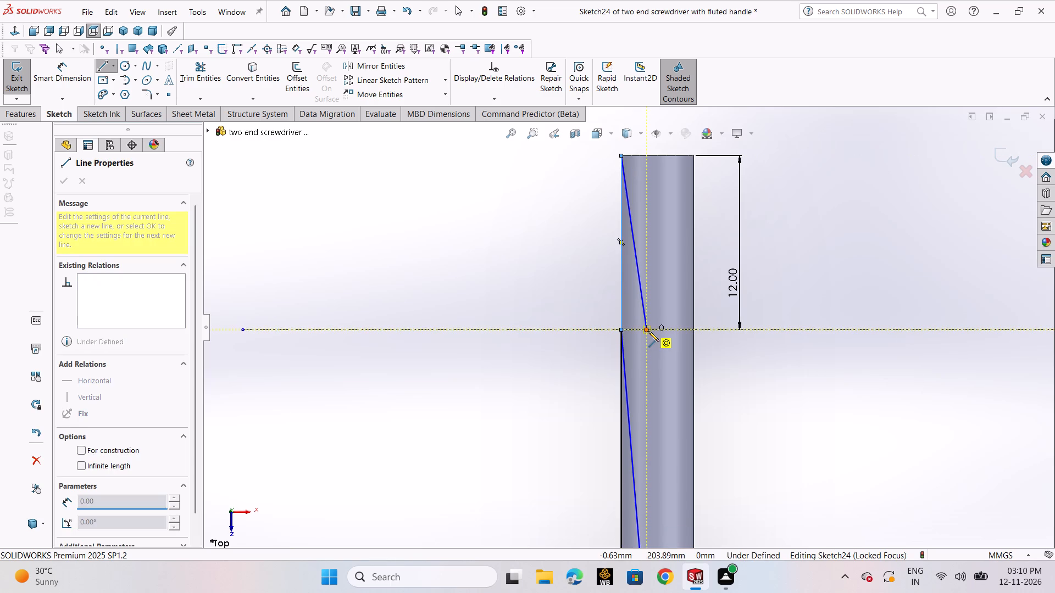
{"action": "left_click", "coordinate": [647, 331]}
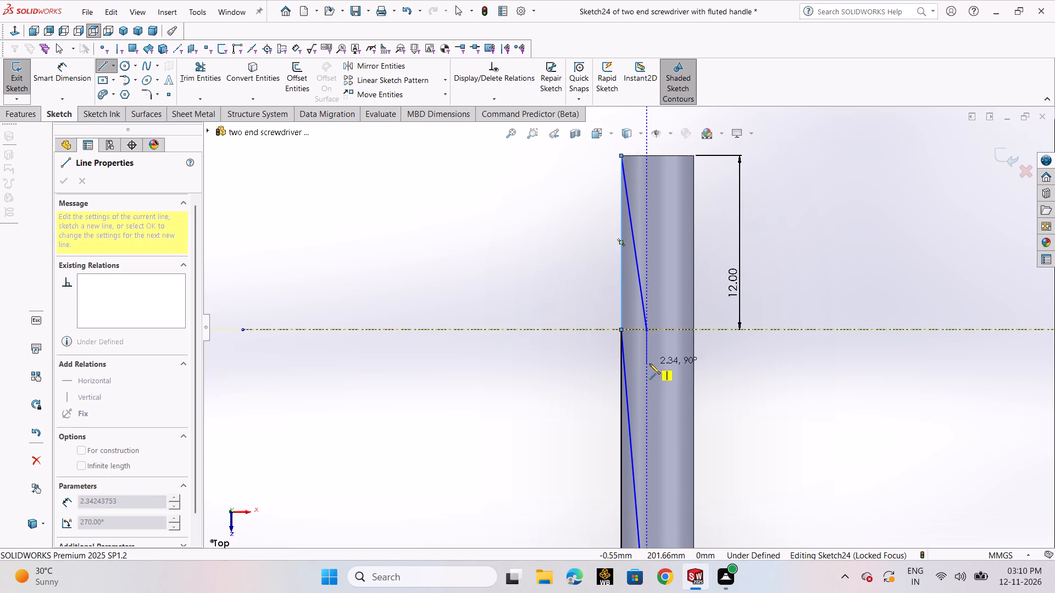
{"action": "key", "text": "Escape"}
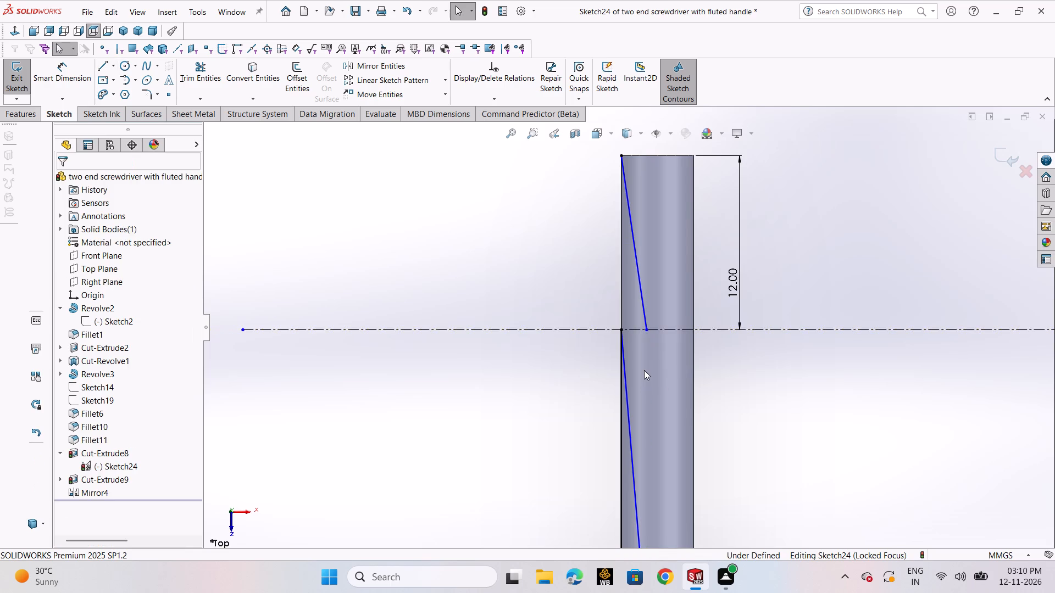
Delete the horizontal centreline from the sketch.
{"action": "left_click", "coordinate": [783, 328]}
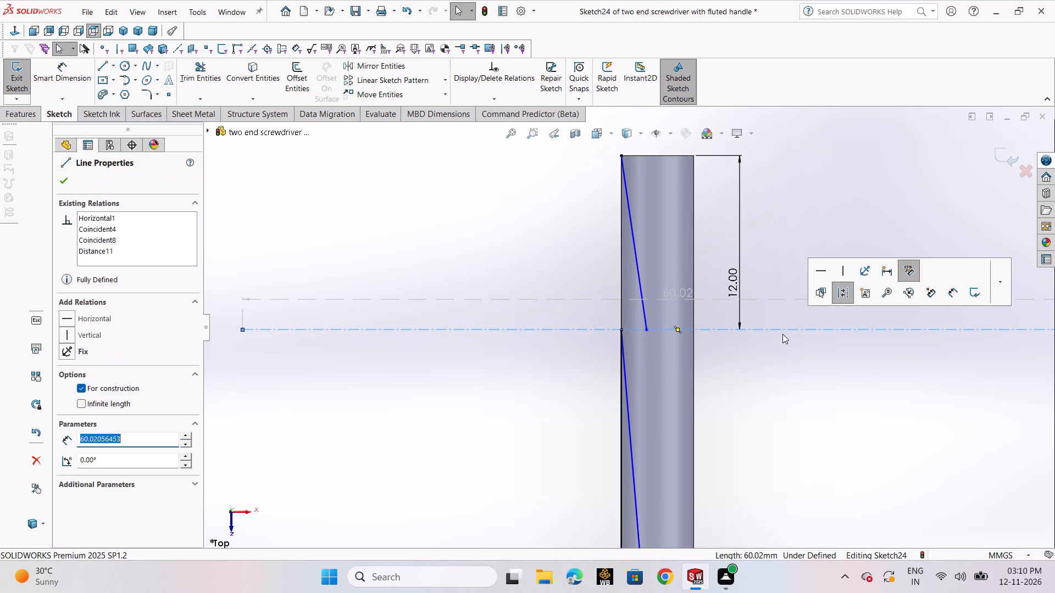
{"action": "key", "text": "Delete"}
{"action": "left_click", "coordinate": [460, 288]}
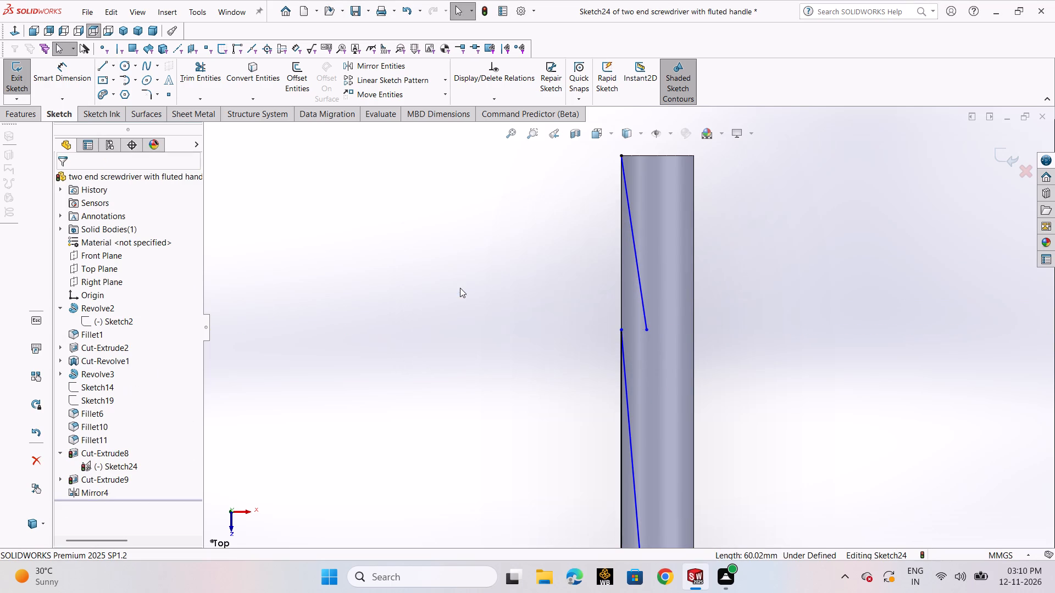
Sketch a horizontal line about 1.75 mm long from the inner end of the tip's slanted line to the shaft's outer edge.
{"action": "left_click", "coordinate": [63, 80]}
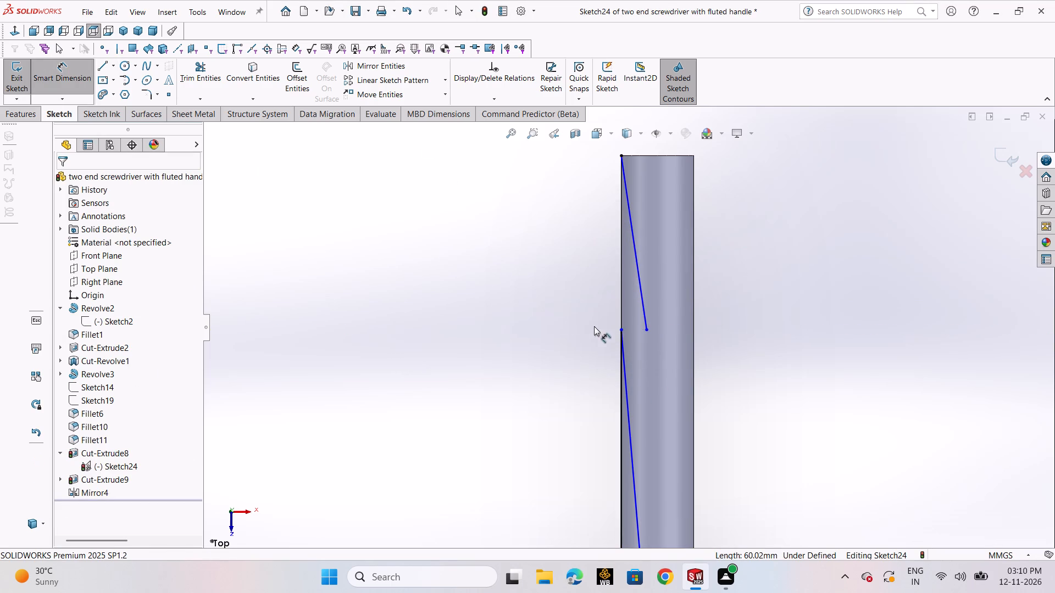
{"action": "left_click", "coordinate": [112, 65]}
{"action": "left_click", "coordinate": [112, 79]}
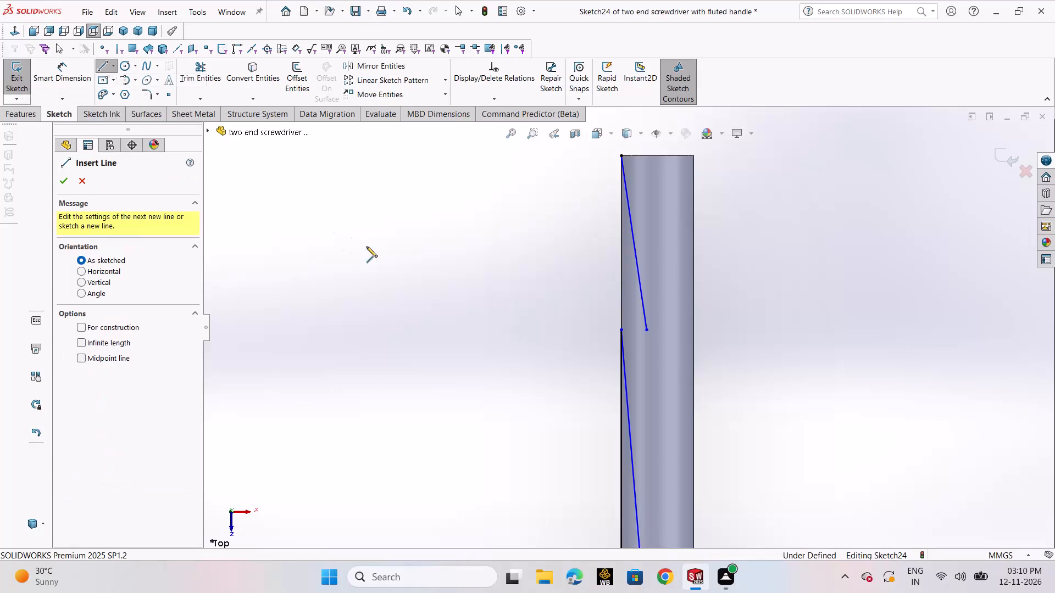
{"action": "left_click", "coordinate": [645, 329]}
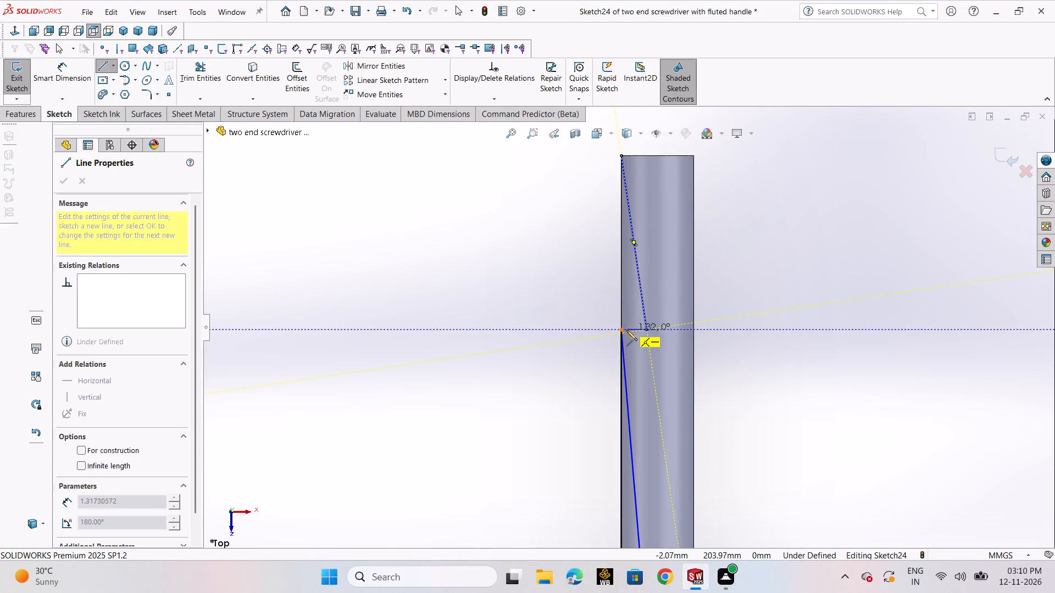
{"action": "left_click", "coordinate": [621, 330]}
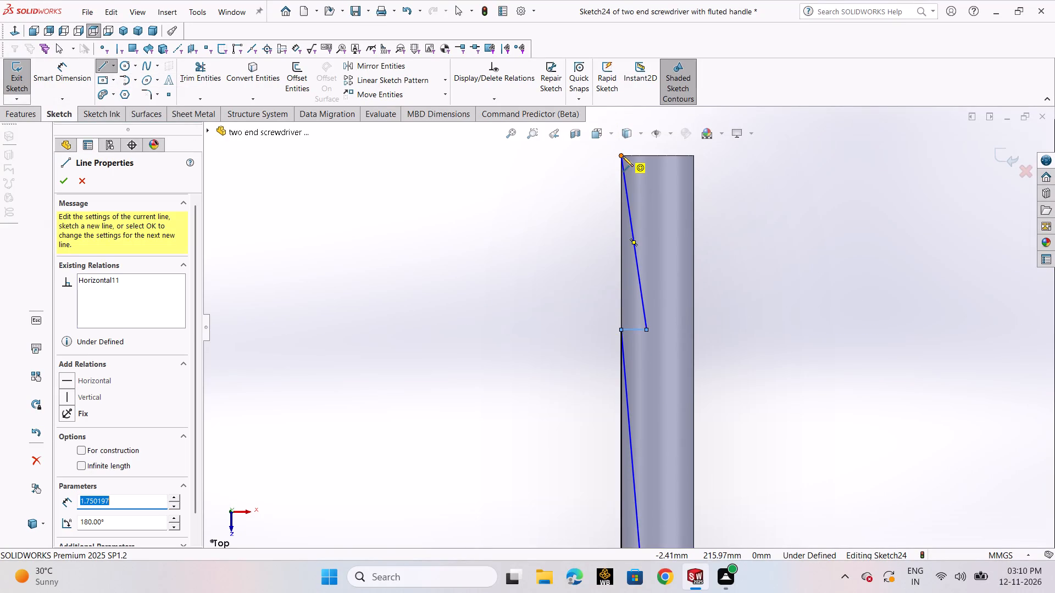
{"action": "left_click", "coordinate": [623, 156]}
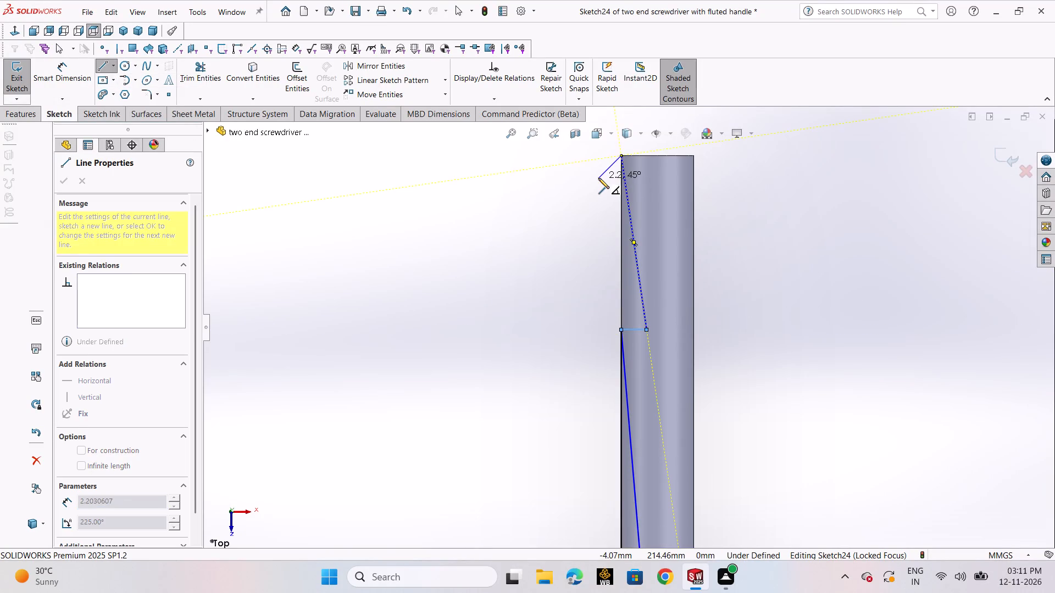
{"action": "right_click", "coordinate": [573, 294]}
{"action": "left_click", "coordinate": [591, 305]}
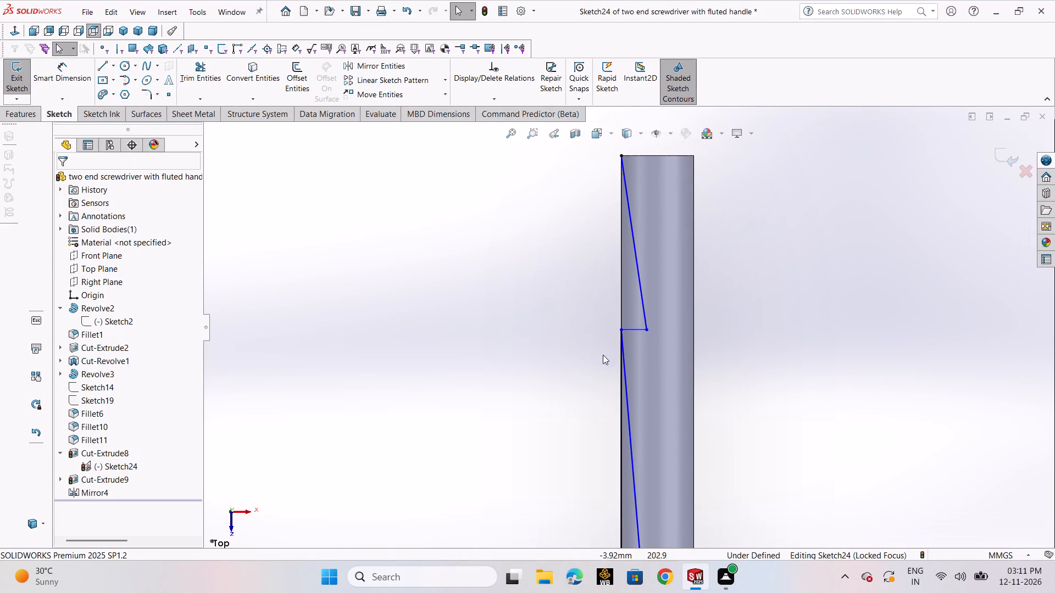
Delete the old profile beyond the new triangle: the 18 mm vertical line, its slanted line and the 1.5 mm horizontal line.
{"action": "left_click", "coordinate": [626, 383]}
{"action": "left_click", "coordinate": [621, 389]}
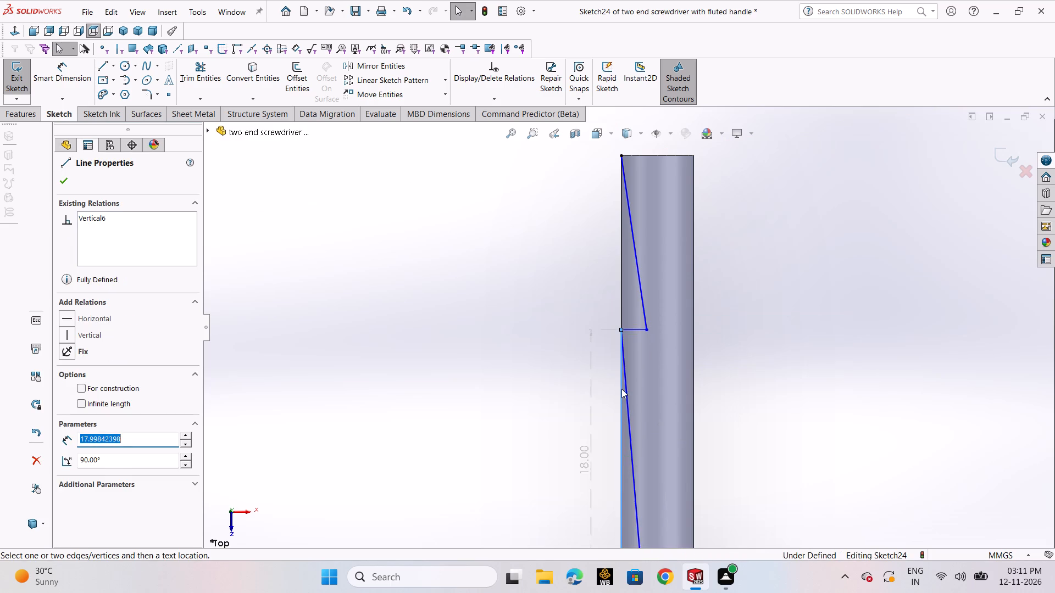
{"action": "key", "text": "Delete"}
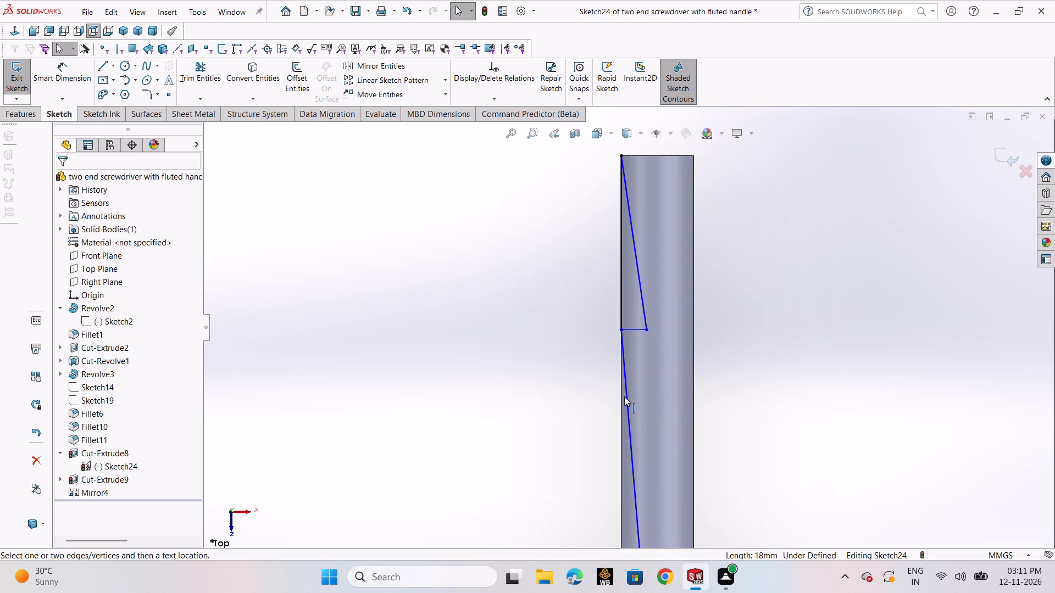
{"action": "left_click", "coordinate": [624, 401]}
{"action": "key", "text": "Delete"}
{"action": "scroll", "coordinate": [642, 462], "scroll_direction": "up", "scroll_amount": 5}
{"action": "scroll", "coordinate": [642, 435], "scroll_direction": "down", "scroll_amount": 5}
{"action": "left_click", "coordinate": [604, 338]}
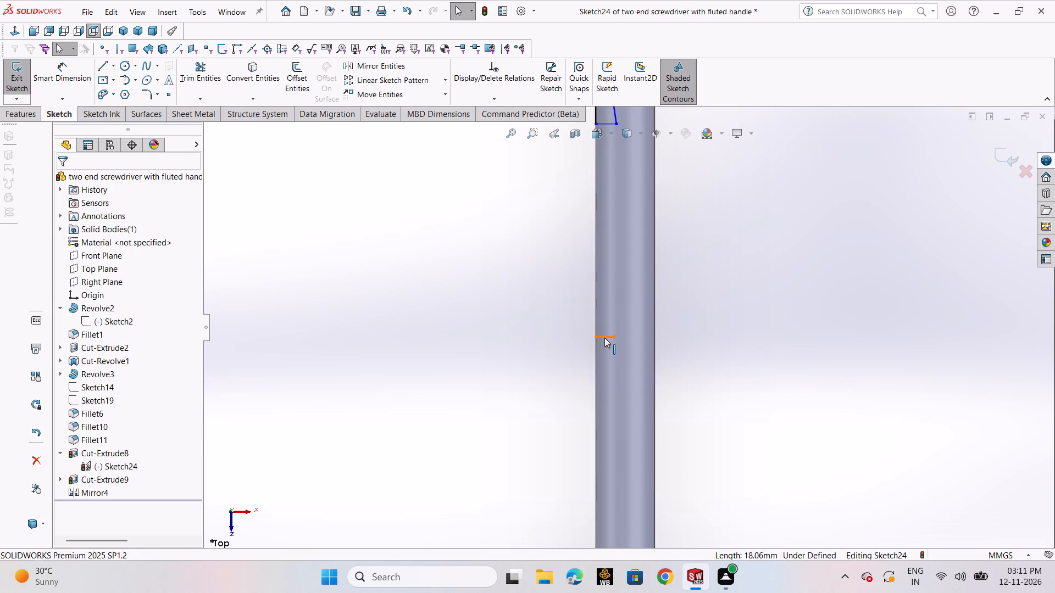
{"action": "key", "text": "Delete"}
{"action": "left_click", "coordinate": [459, 287]}
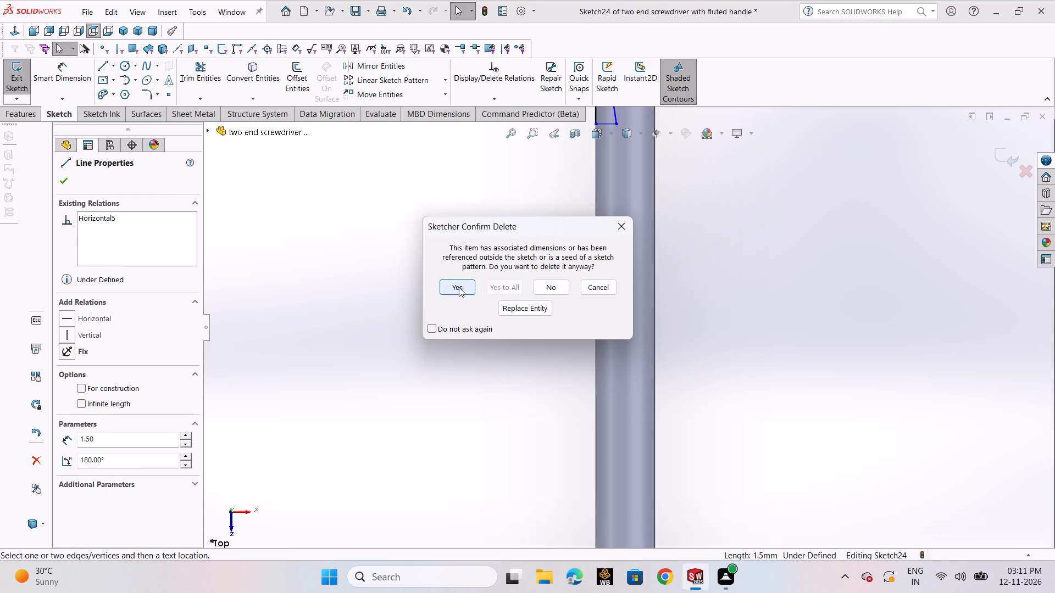
Dimension the slanted line's inner endpoint 12 mm from the tip's end edge.
{"action": "scroll", "coordinate": [743, 258], "scroll_direction": "up", "scroll_amount": 4}
{"action": "scroll", "coordinate": [676, 255], "scroll_direction": "down", "scroll_amount": 1}
{"action": "scroll", "coordinate": [675, 254], "scroll_direction": "up", "scroll_amount": 2}
{"action": "scroll", "coordinate": [663, 255], "scroll_direction": "down", "scroll_amount": 3}
{"action": "scroll", "coordinate": [596, 242], "scroll_direction": "down", "scroll_amount": 2}
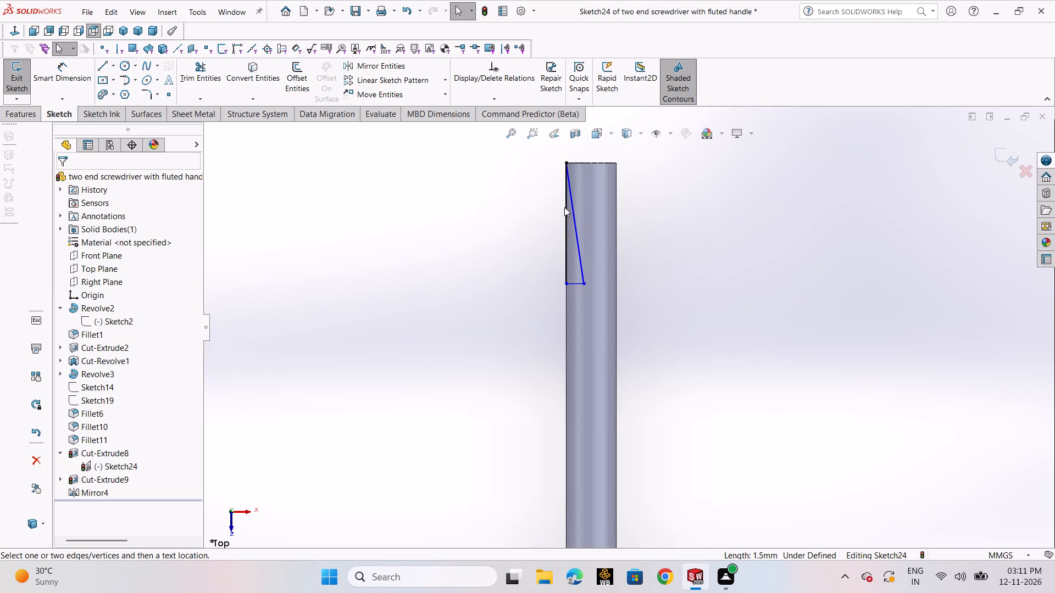
{"action": "left_click", "coordinate": [55, 75]}
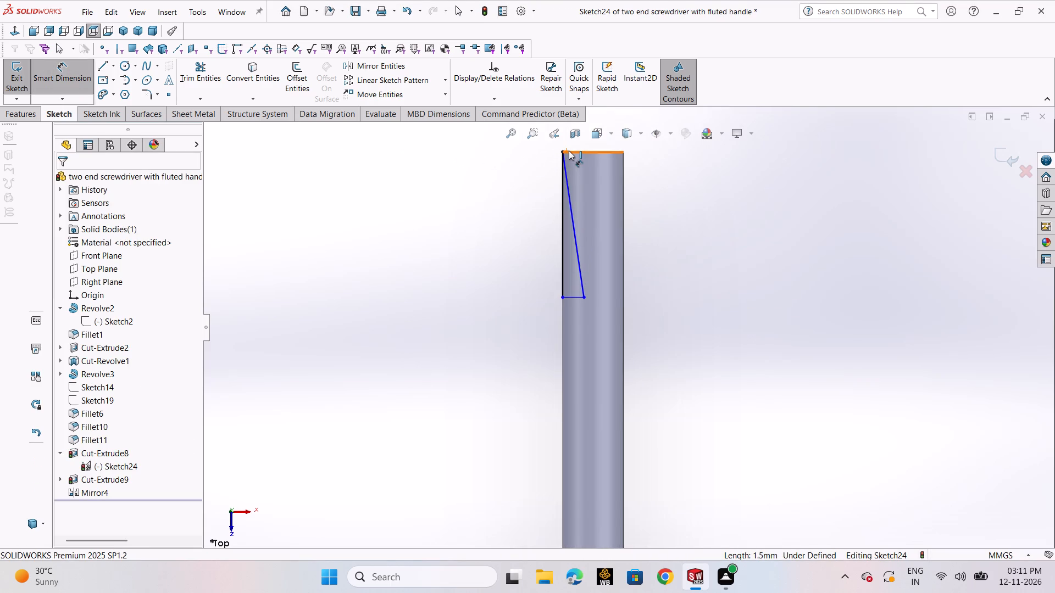
{"action": "left_click", "coordinate": [572, 150]}
{"action": "left_click", "coordinate": [584, 298]}
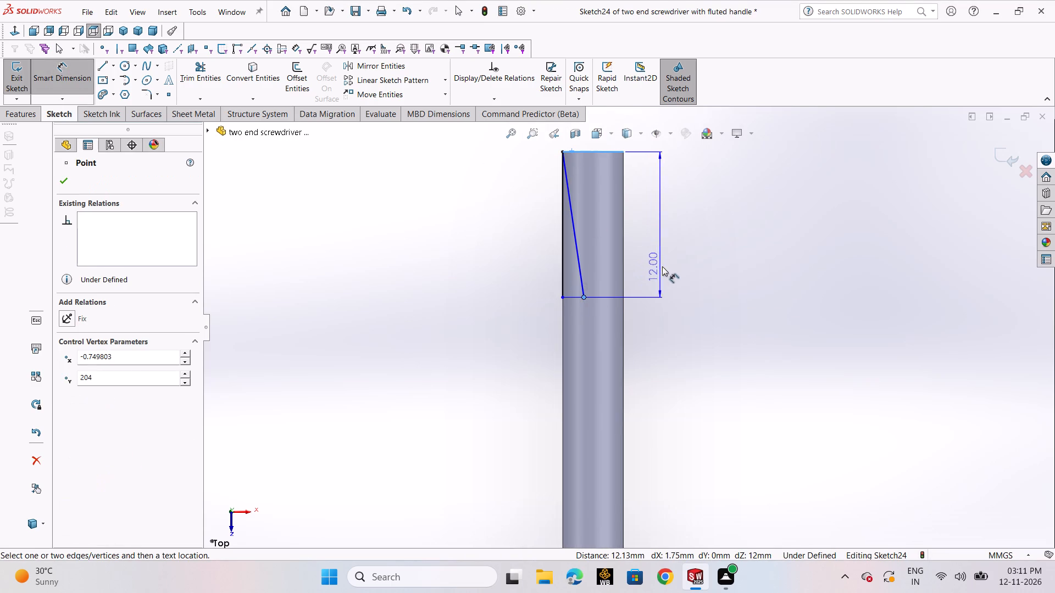
{"action": "left_click", "coordinate": [669, 262]}
{"action": "left_click", "coordinate": [627, 249]}
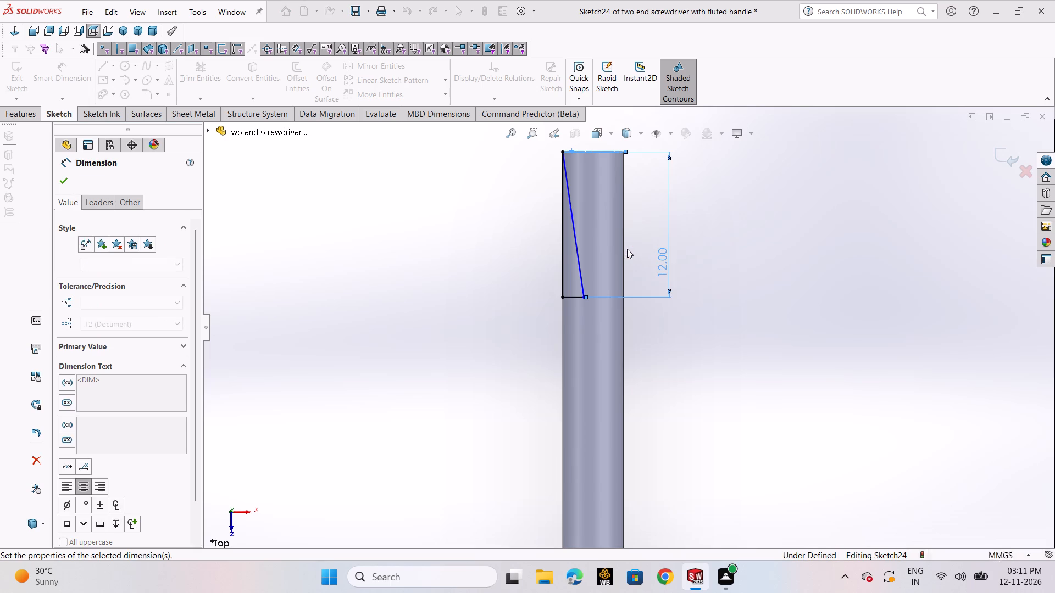
{"action": "left_click", "coordinate": [763, 228]}
Check the sketch for the cut feature and delete the overlapping vertical line on the shaft's outer edge.
{"action": "left_click", "coordinate": [1003, 153]}
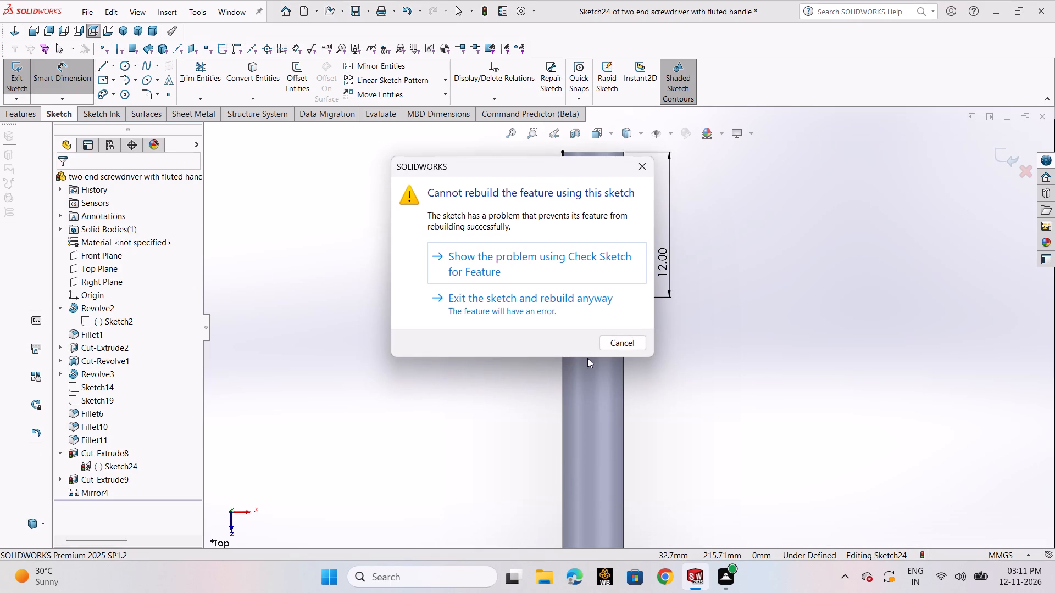
{"action": "left_click", "coordinate": [576, 271]}
{"action": "left_click", "coordinate": [571, 295]}
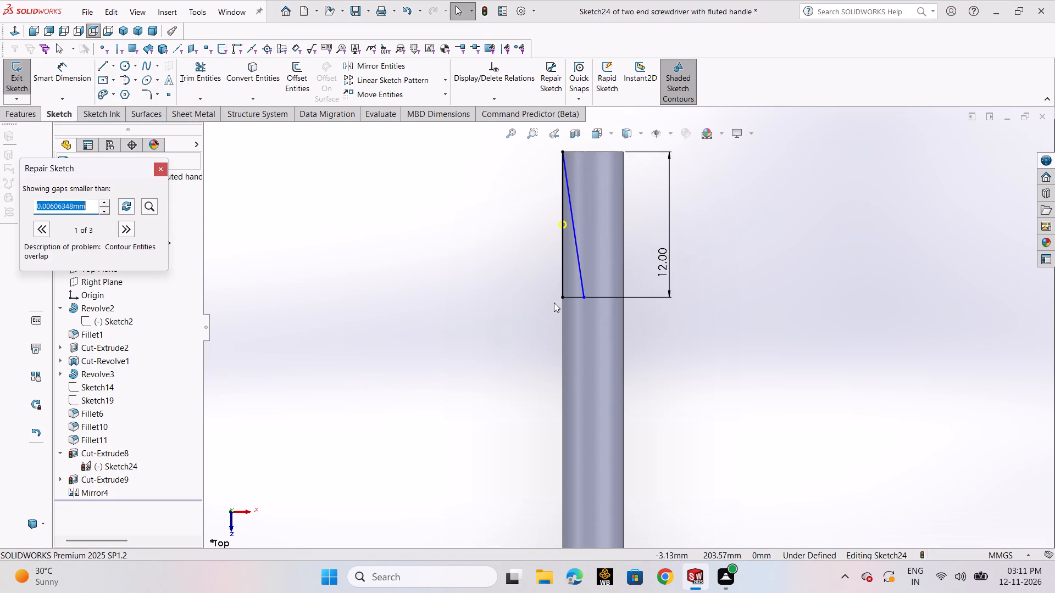
{"action": "scroll", "coordinate": [574, 212], "scroll_direction": "down", "scroll_amount": 5}
{"action": "scroll", "coordinate": [561, 276], "scroll_direction": "down", "scroll_amount": 2}
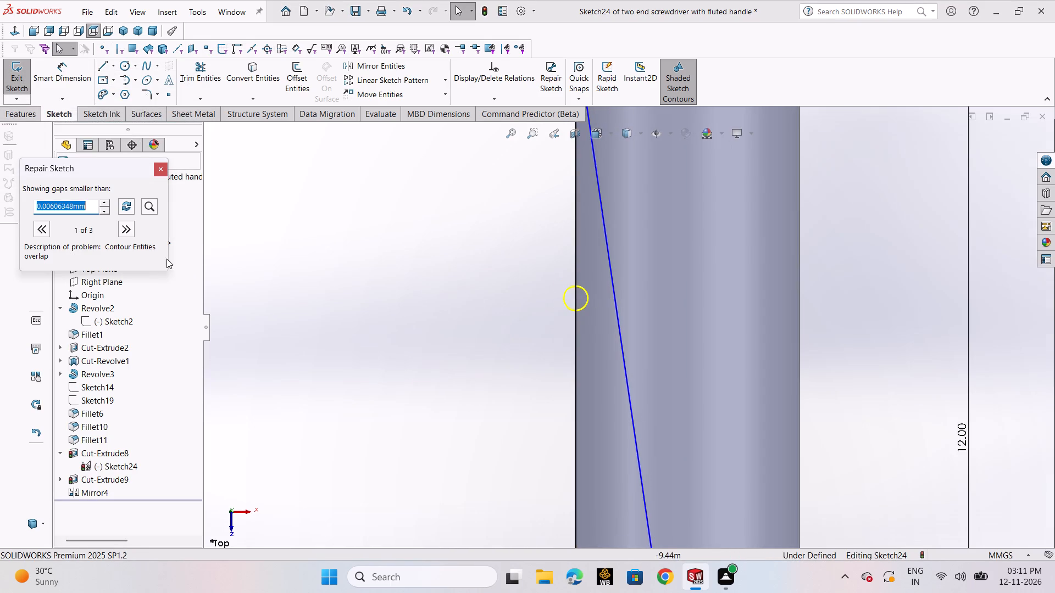
{"action": "left_click", "coordinate": [155, 169]}
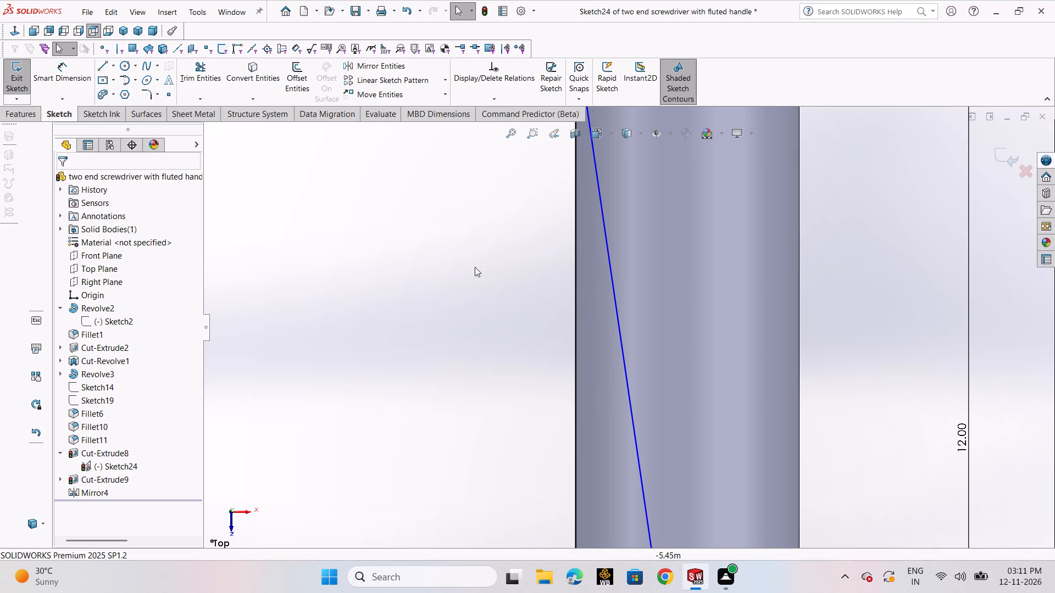
{"action": "left_click", "coordinate": [573, 293]}
{"action": "key", "text": "Delete"}
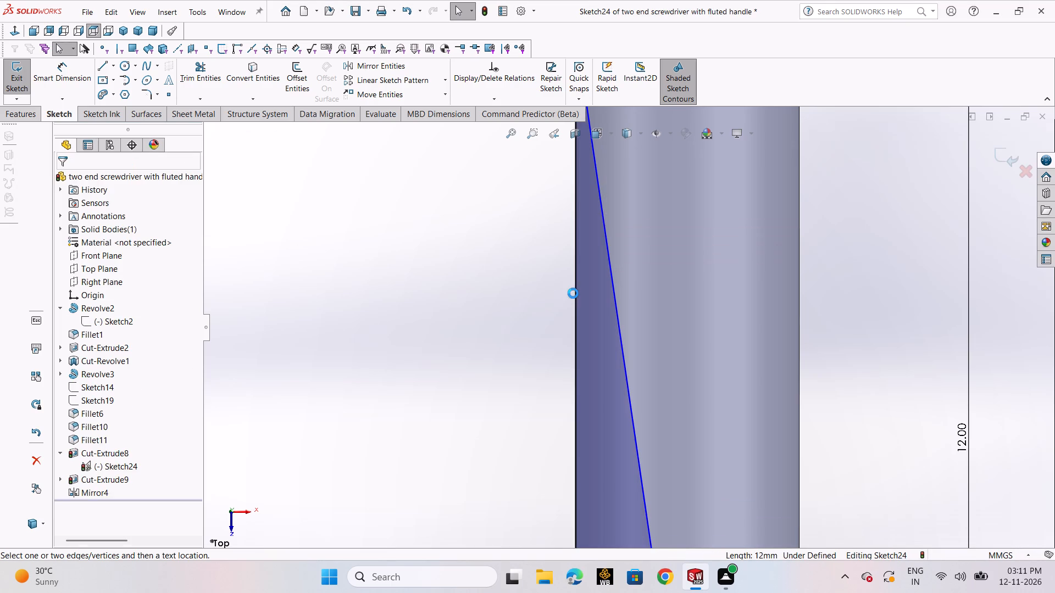
Check Sketch24 again for cut-extrude usage, inspect it with Repair Sketch, and close the check.
{"action": "scroll", "coordinate": [638, 342], "scroll_direction": "up", "scroll_amount": 6}
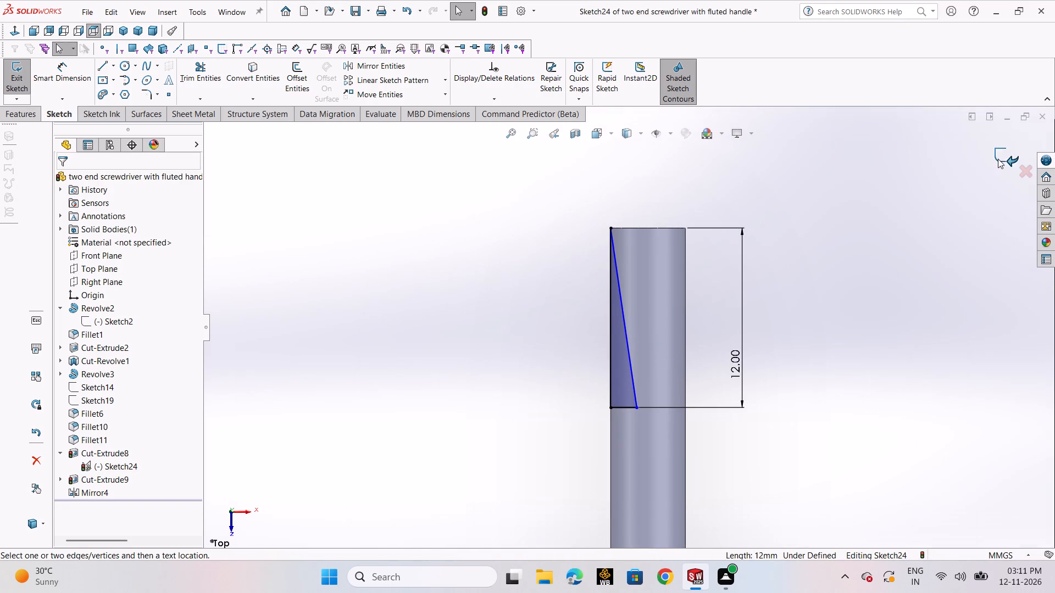
{"action": "left_click", "coordinate": [998, 159]}
{"action": "left_click", "coordinate": [560, 264]}
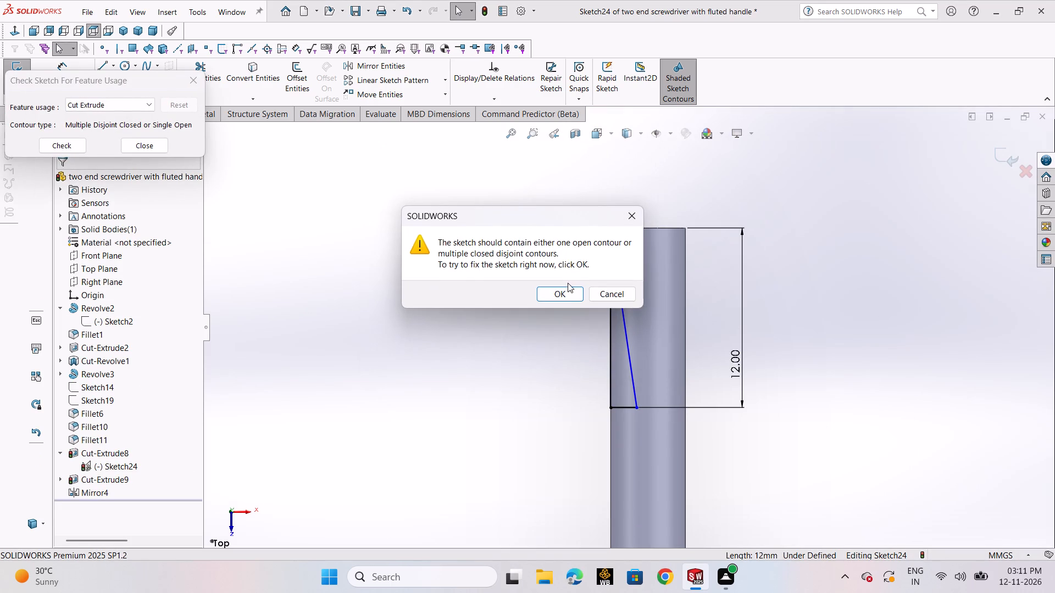
{"action": "left_click", "coordinate": [566, 297]}
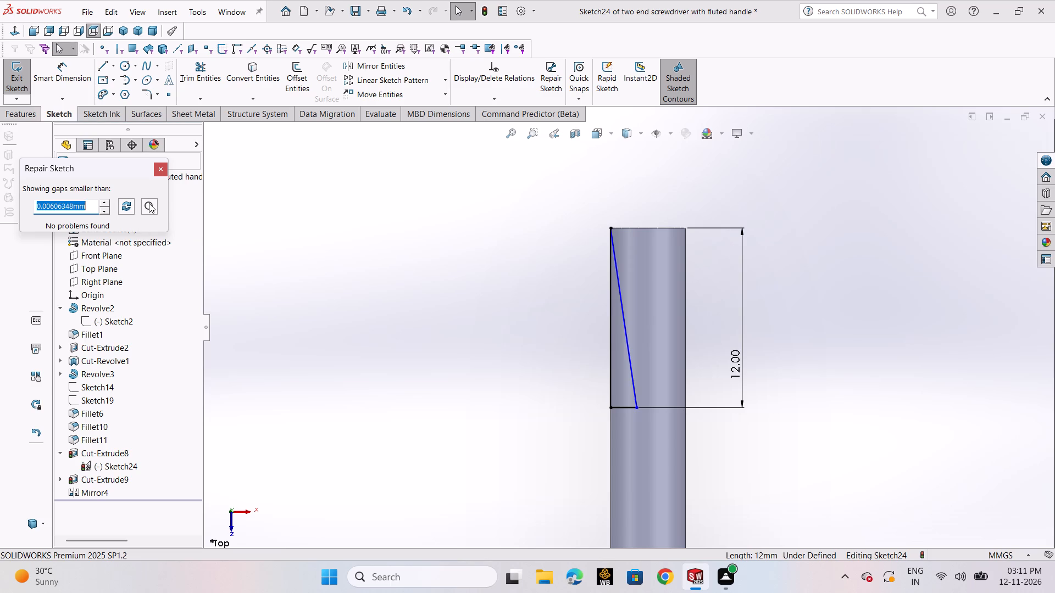
{"action": "left_click", "coordinate": [149, 203]}
{"action": "left_click_drag", "start_coordinate": [149, 203], "coordinate": [156, 221]}
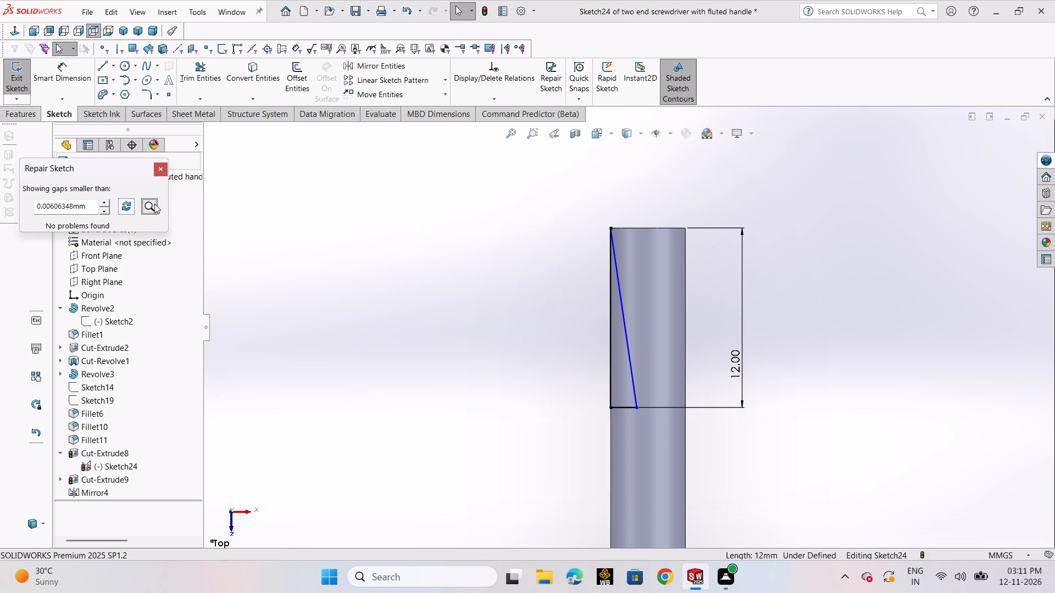
{"action": "double_click", "coordinate": [148, 205]}
{"action": "left_click", "coordinate": [163, 172]}
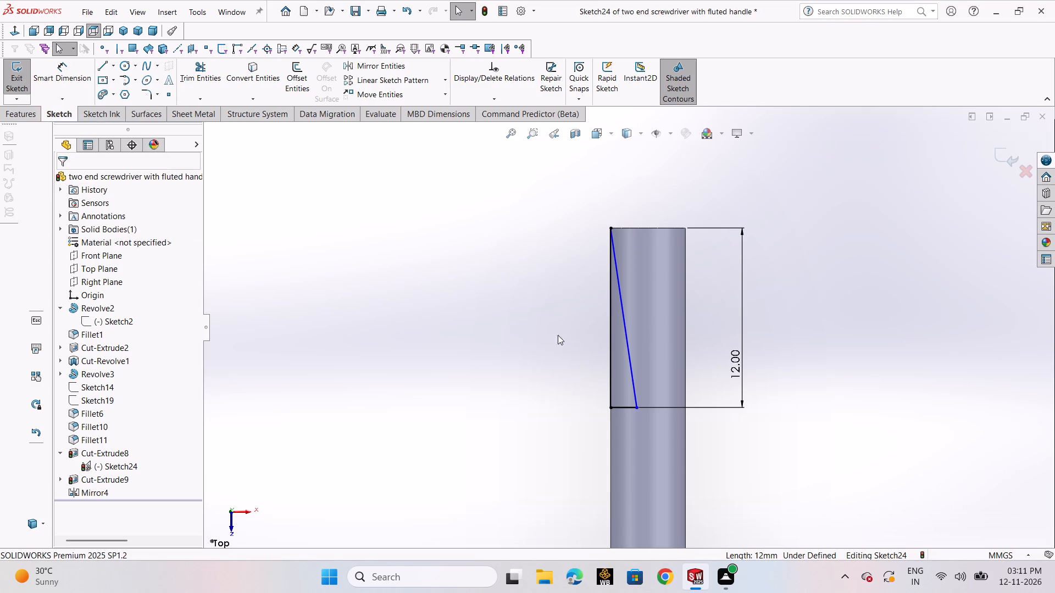
{"action": "left_click", "coordinate": [901, 326]}
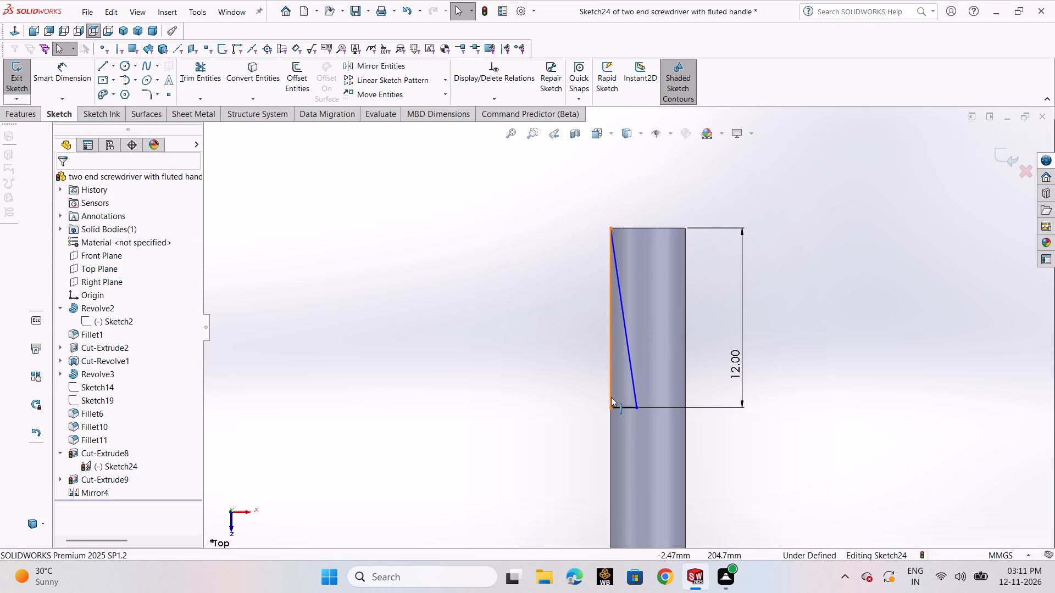
Delete the remaining 12 mm vertical line along the shaft's outer edge.
{"action": "left_click", "coordinate": [610, 395]}
{"action": "key", "text": "Delete"}
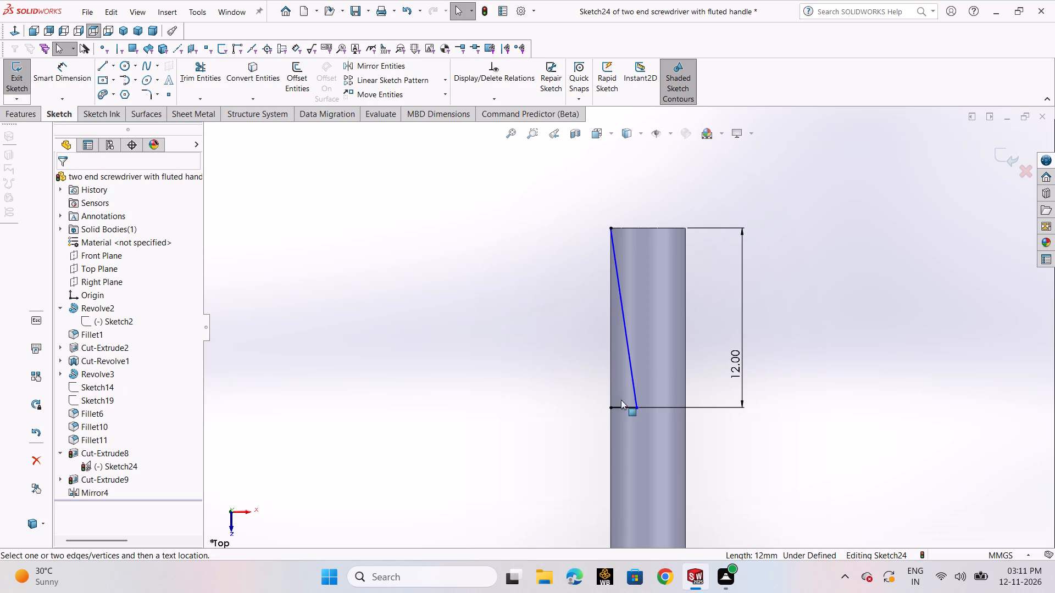
Sketch three lines outside the shaft: about 0.67 mm out from the tip's corner, 12 mm along it, and back to the short horizontal line.
{"action": "scroll", "coordinate": [623, 262], "scroll_direction": "down", "scroll_amount": 4}
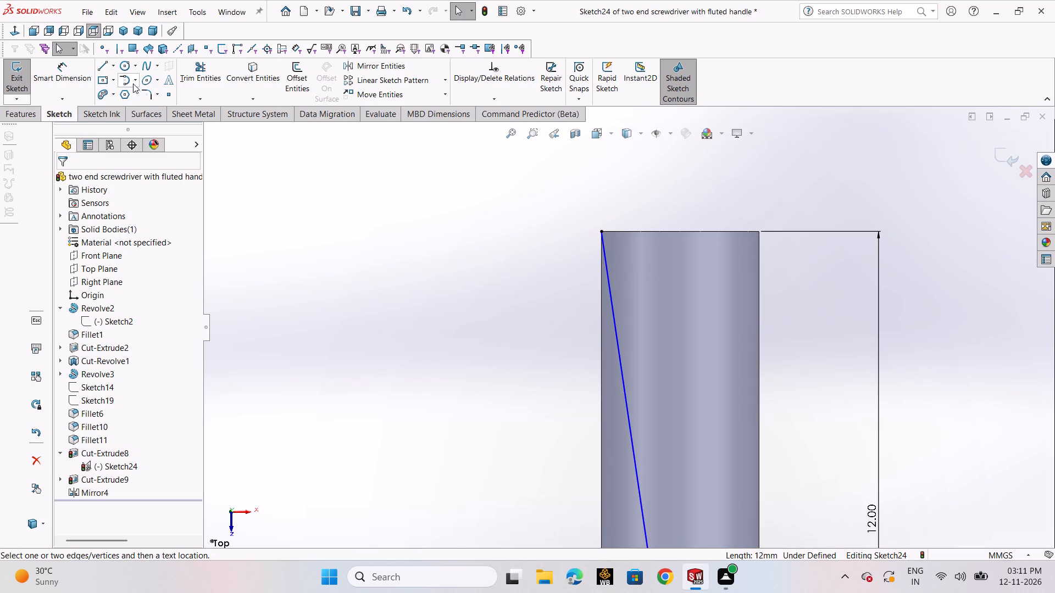
{"action": "left_click", "coordinate": [113, 70]}
{"action": "left_click", "coordinate": [113, 79]}
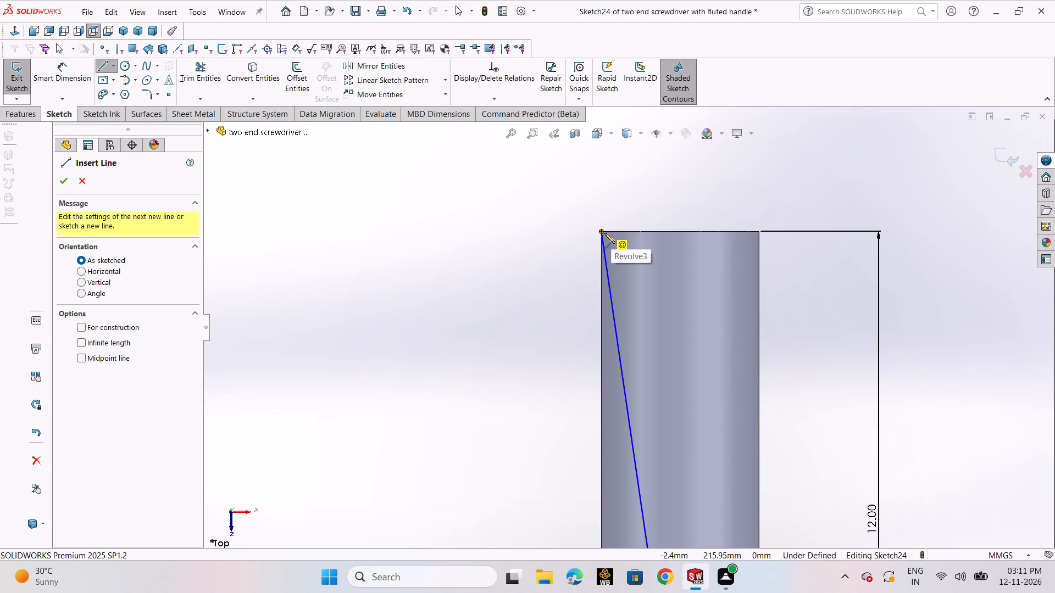
{"action": "left_click", "coordinate": [604, 233]}
{"action": "left_click", "coordinate": [580, 232]}
{"action": "scroll", "coordinate": [592, 338], "scroll_direction": "up", "scroll_amount": 3}
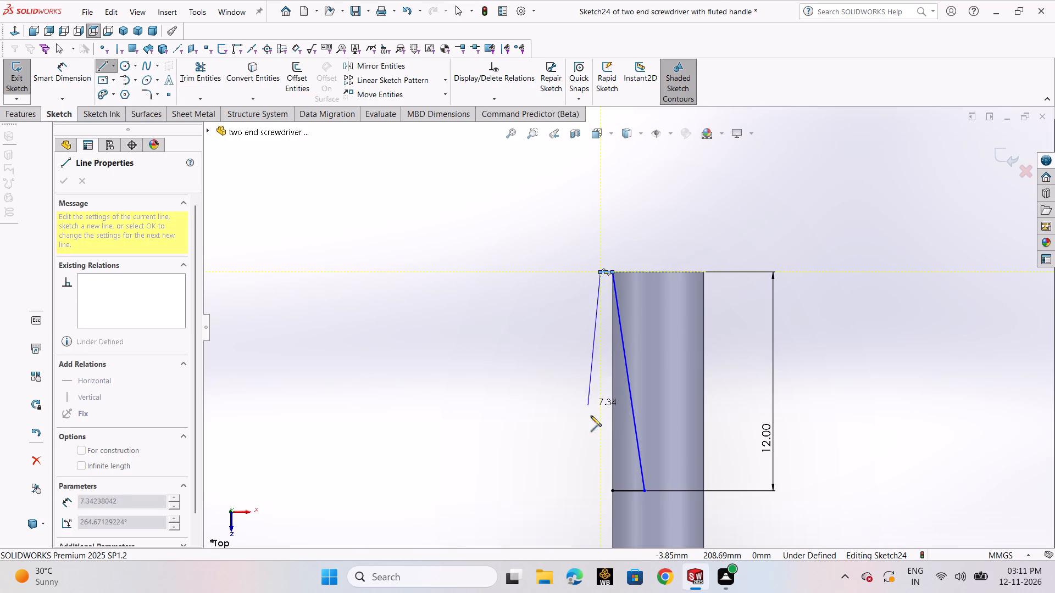
{"action": "left_click", "coordinate": [602, 490]}
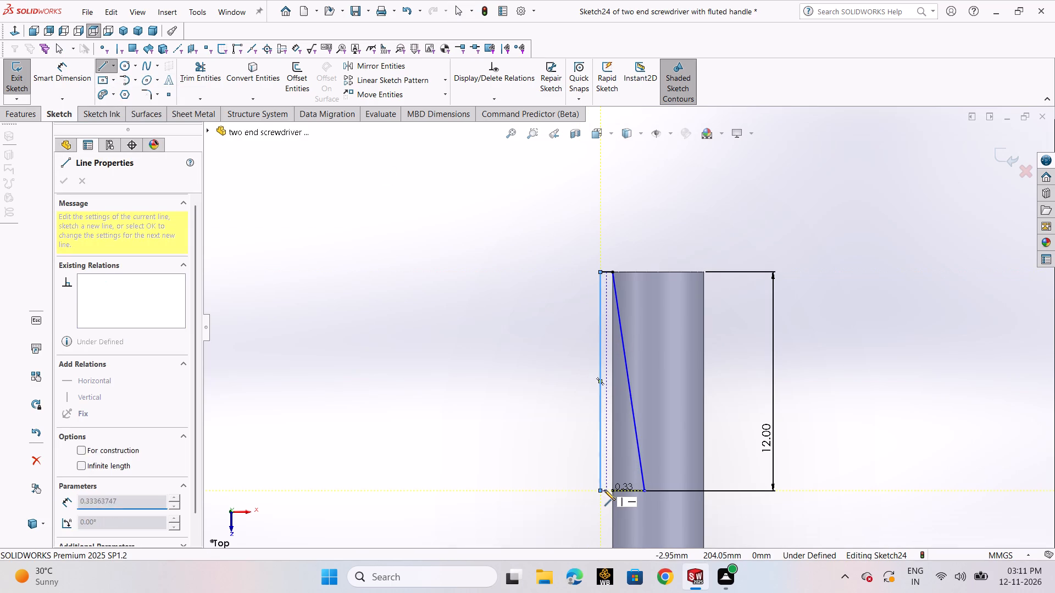
{"action": "left_click", "coordinate": [612, 491]}
{"action": "right_click", "coordinate": [612, 491]}
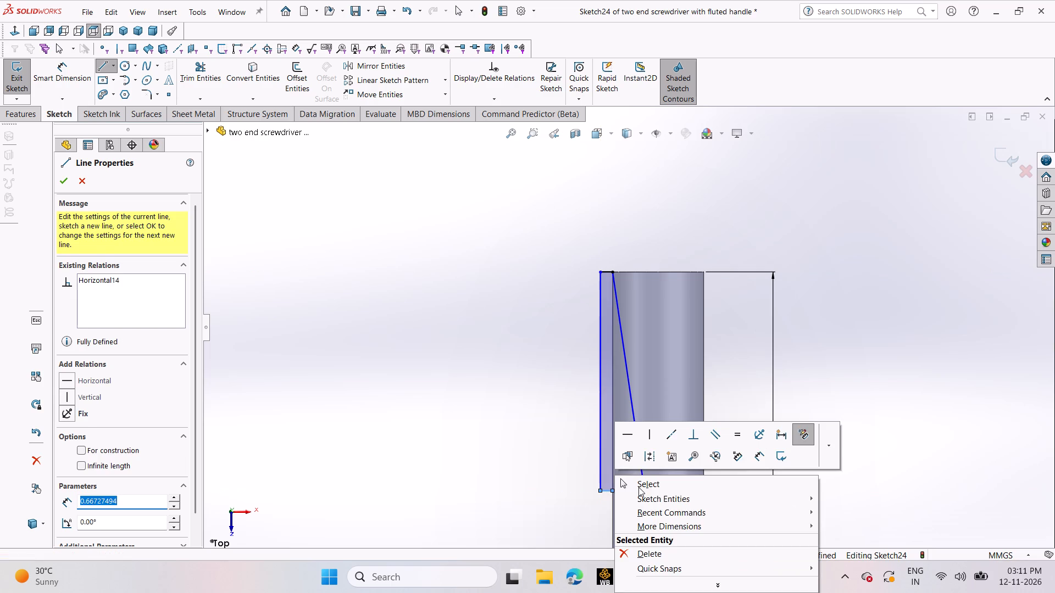
{"action": "left_click", "coordinate": [638, 487]}
{"action": "left_click", "coordinate": [895, 317]}
Check the redrawn Sketch24 for cut-extrude usage, inspect it with Repair Sketch, and close the check.
{"action": "left_click", "coordinate": [1004, 158]}
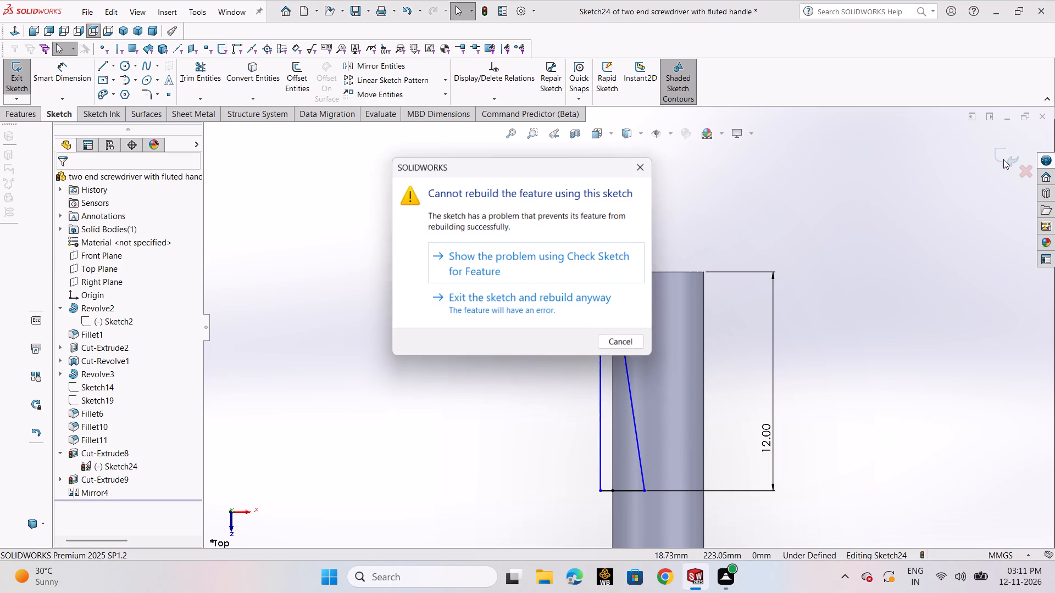
{"action": "left_click", "coordinate": [546, 270]}
{"action": "left_click", "coordinate": [552, 292]}
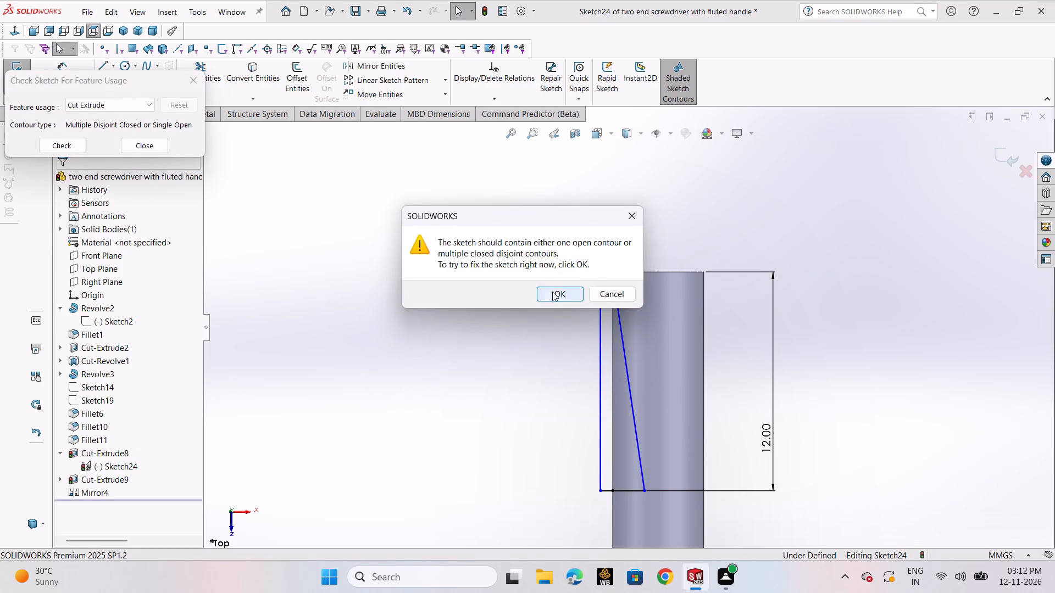
{"action": "left_click", "coordinate": [152, 209]}
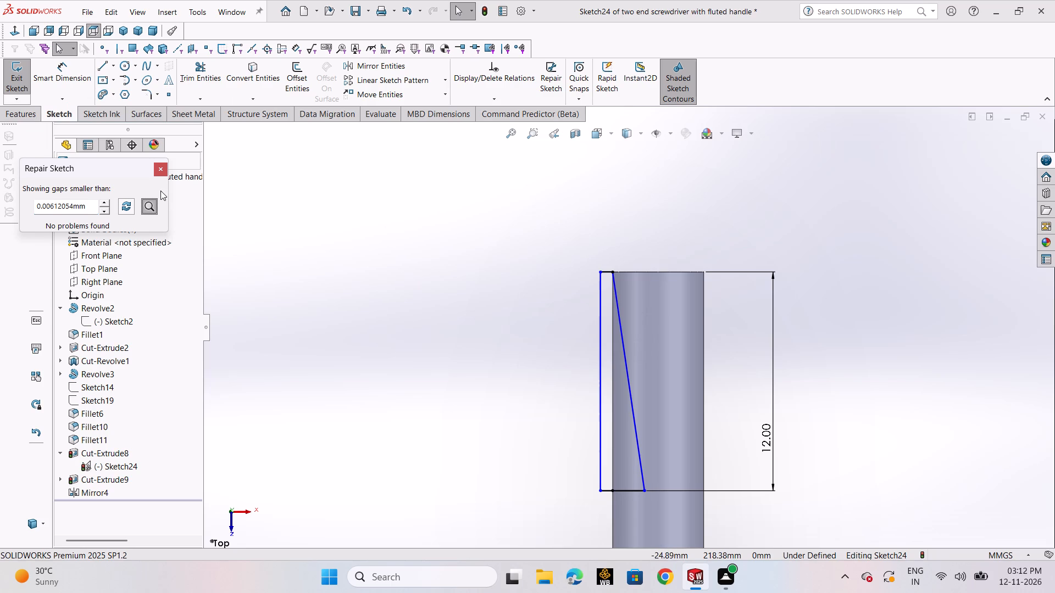
{"action": "left_click", "coordinate": [159, 173]}
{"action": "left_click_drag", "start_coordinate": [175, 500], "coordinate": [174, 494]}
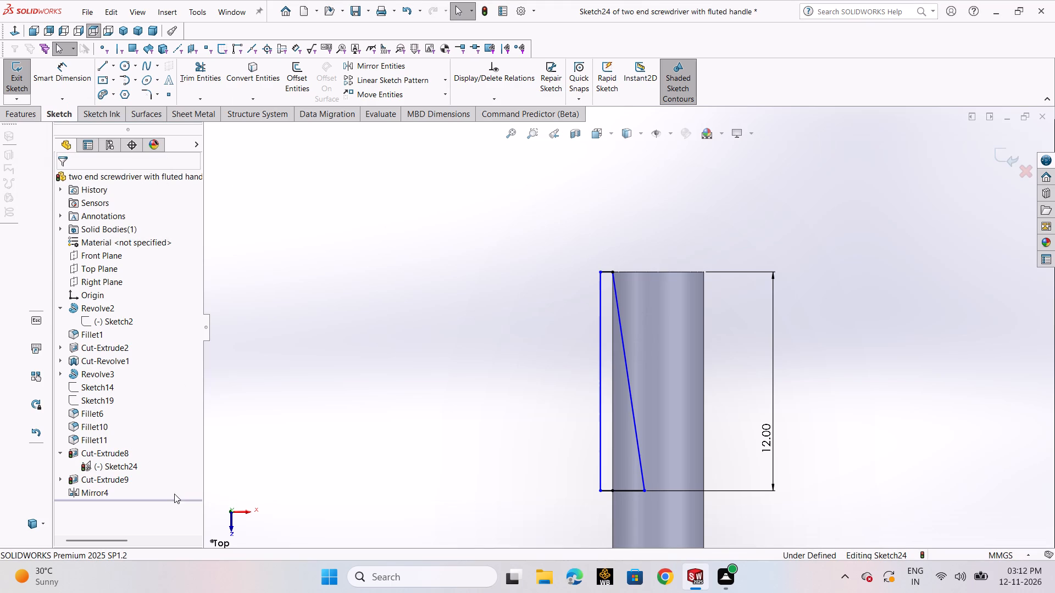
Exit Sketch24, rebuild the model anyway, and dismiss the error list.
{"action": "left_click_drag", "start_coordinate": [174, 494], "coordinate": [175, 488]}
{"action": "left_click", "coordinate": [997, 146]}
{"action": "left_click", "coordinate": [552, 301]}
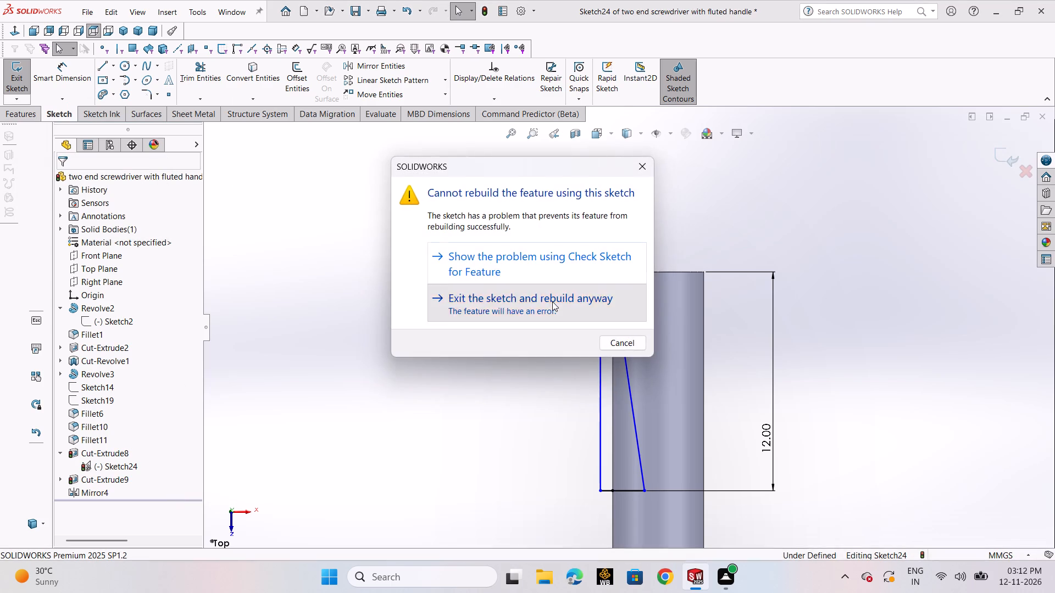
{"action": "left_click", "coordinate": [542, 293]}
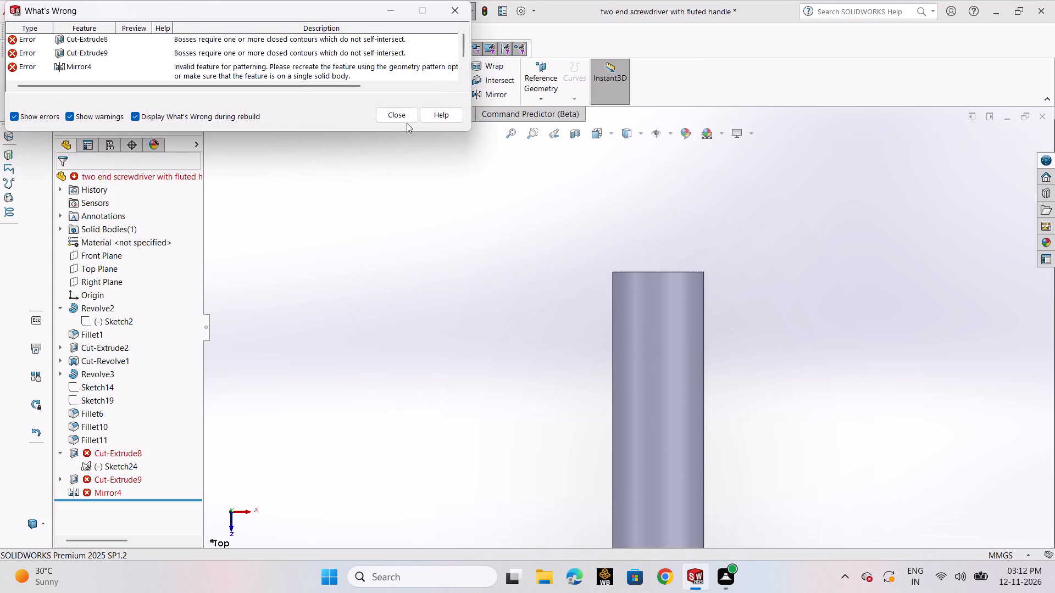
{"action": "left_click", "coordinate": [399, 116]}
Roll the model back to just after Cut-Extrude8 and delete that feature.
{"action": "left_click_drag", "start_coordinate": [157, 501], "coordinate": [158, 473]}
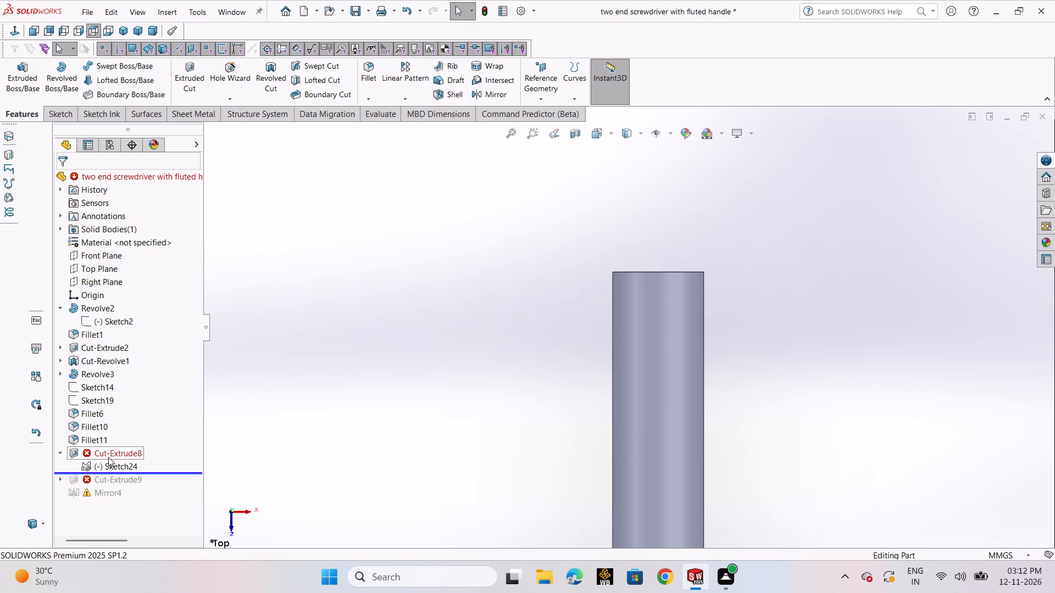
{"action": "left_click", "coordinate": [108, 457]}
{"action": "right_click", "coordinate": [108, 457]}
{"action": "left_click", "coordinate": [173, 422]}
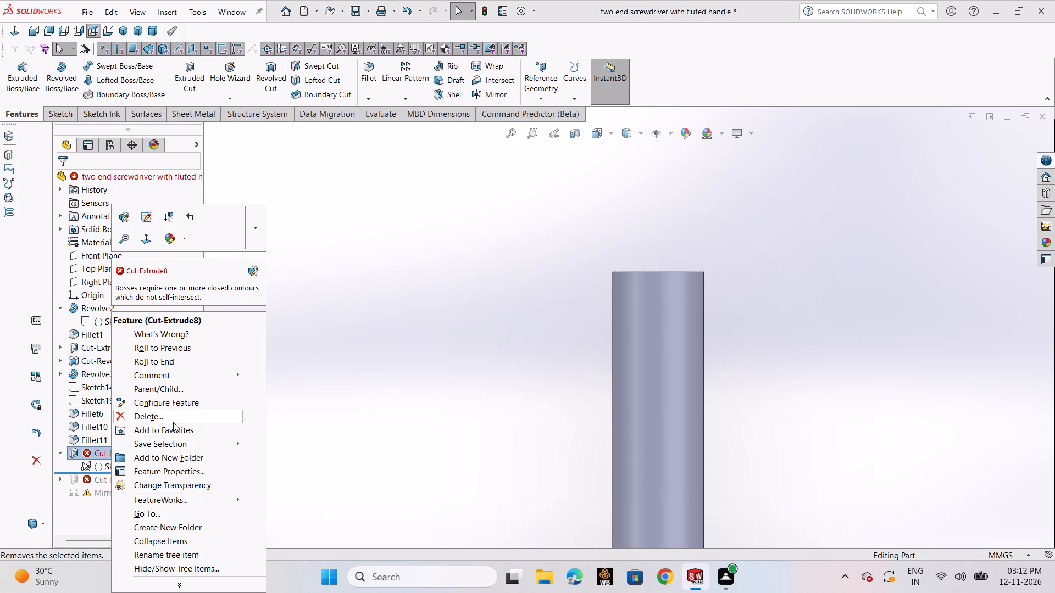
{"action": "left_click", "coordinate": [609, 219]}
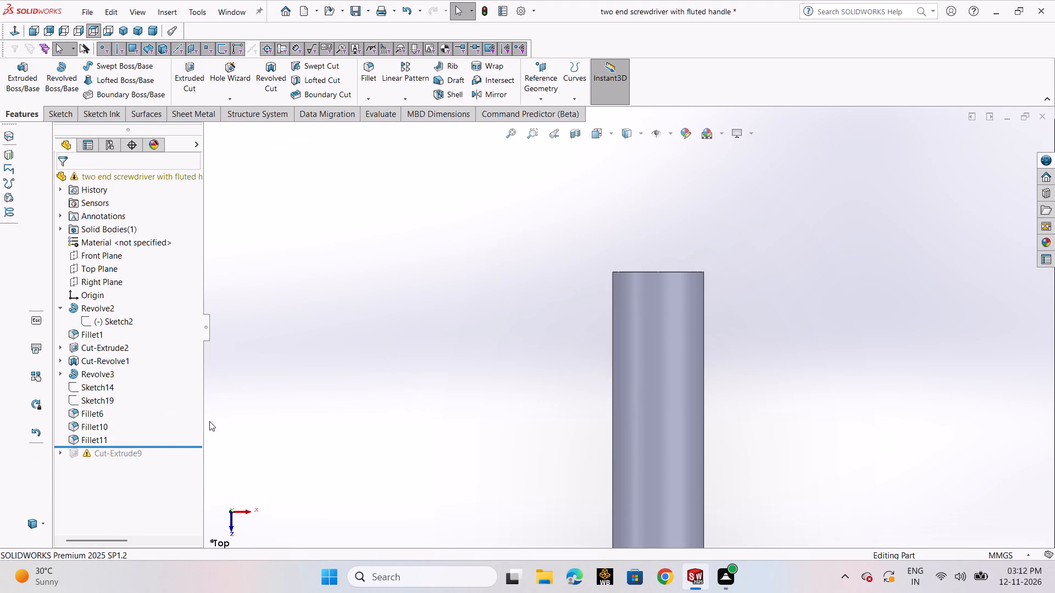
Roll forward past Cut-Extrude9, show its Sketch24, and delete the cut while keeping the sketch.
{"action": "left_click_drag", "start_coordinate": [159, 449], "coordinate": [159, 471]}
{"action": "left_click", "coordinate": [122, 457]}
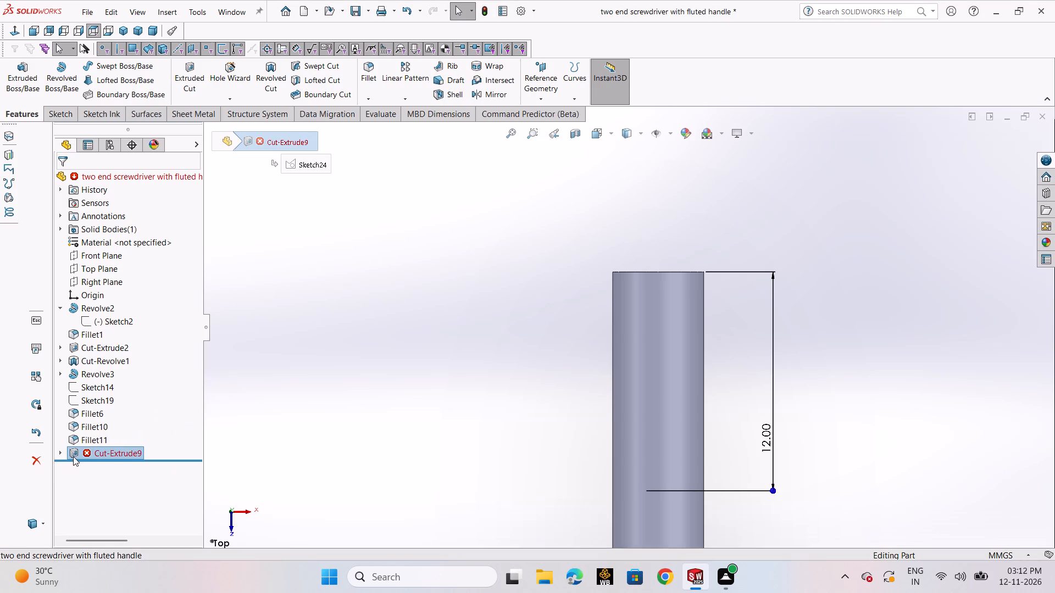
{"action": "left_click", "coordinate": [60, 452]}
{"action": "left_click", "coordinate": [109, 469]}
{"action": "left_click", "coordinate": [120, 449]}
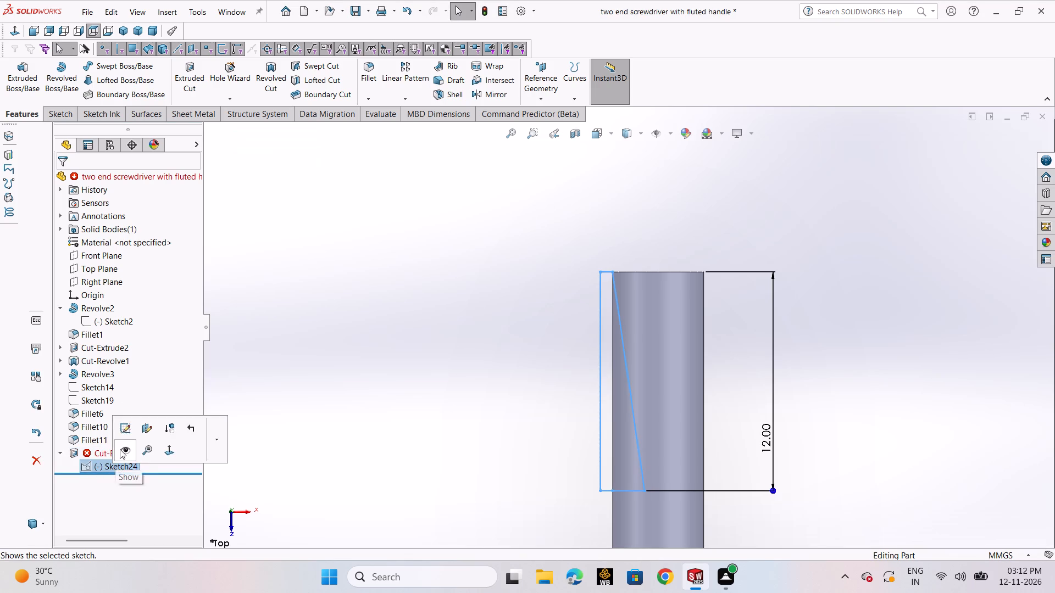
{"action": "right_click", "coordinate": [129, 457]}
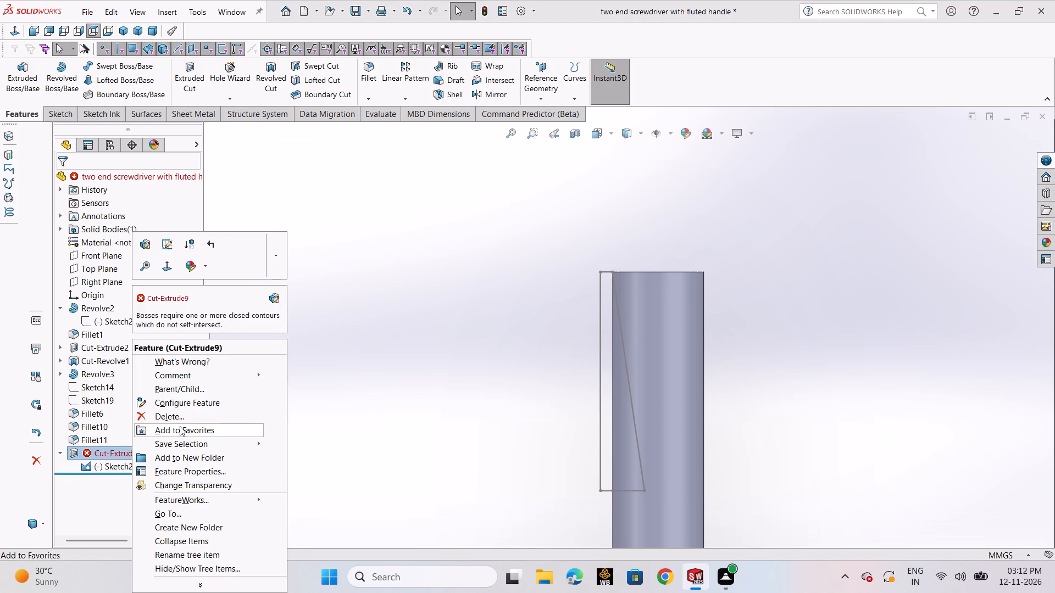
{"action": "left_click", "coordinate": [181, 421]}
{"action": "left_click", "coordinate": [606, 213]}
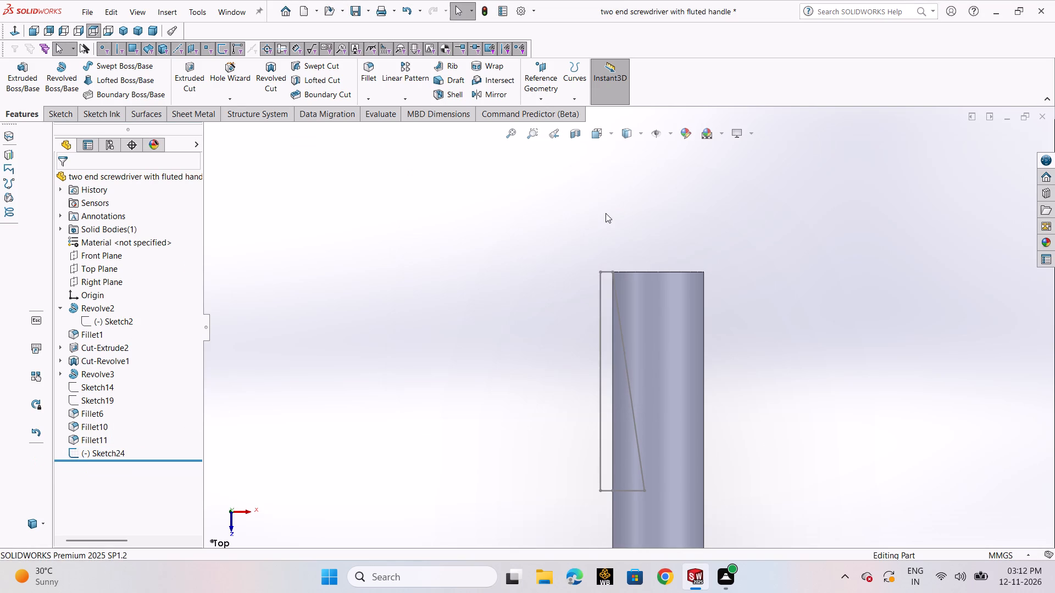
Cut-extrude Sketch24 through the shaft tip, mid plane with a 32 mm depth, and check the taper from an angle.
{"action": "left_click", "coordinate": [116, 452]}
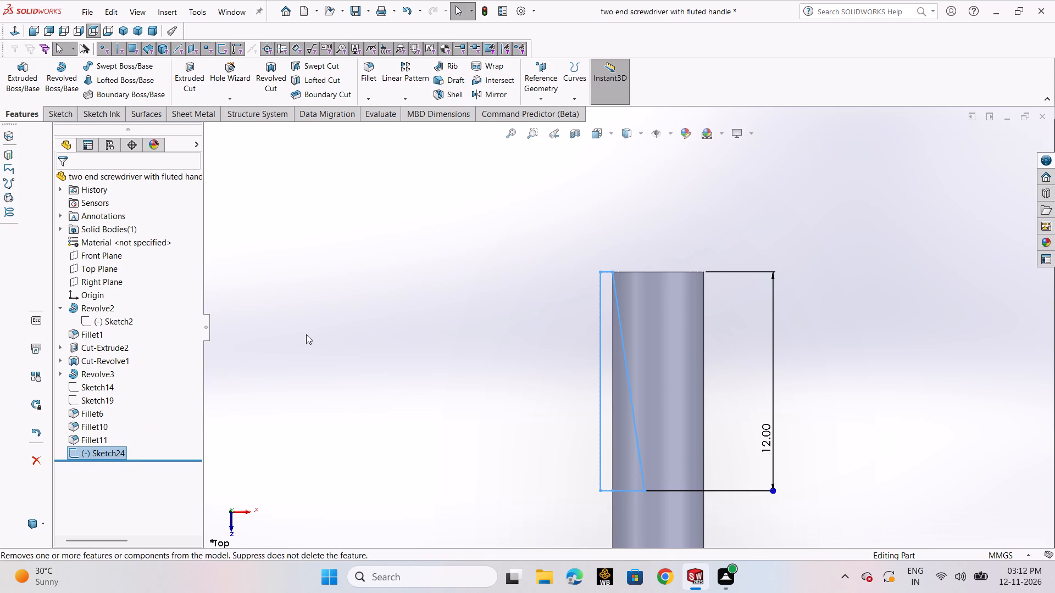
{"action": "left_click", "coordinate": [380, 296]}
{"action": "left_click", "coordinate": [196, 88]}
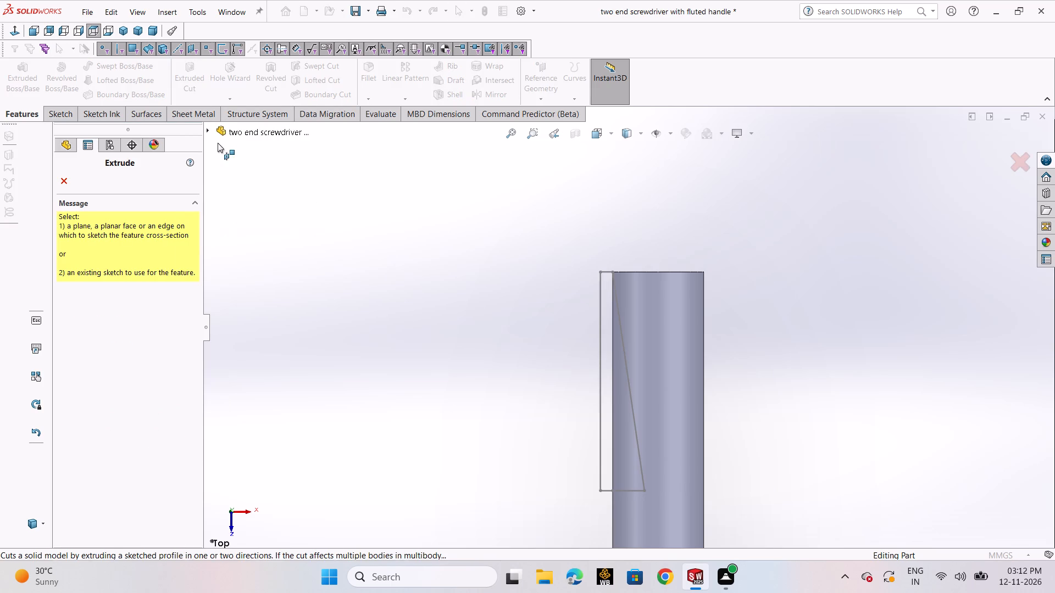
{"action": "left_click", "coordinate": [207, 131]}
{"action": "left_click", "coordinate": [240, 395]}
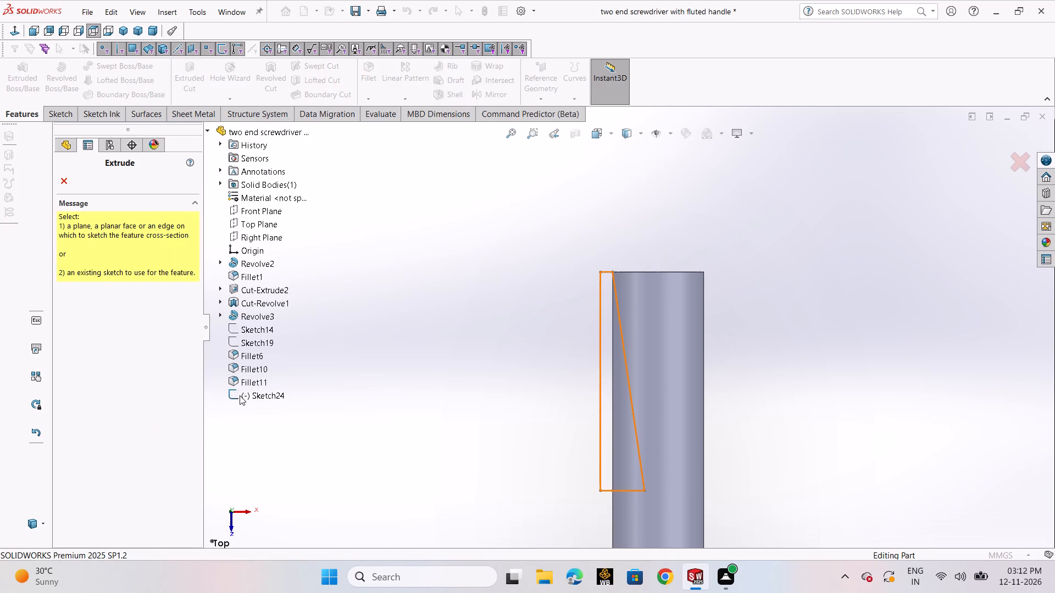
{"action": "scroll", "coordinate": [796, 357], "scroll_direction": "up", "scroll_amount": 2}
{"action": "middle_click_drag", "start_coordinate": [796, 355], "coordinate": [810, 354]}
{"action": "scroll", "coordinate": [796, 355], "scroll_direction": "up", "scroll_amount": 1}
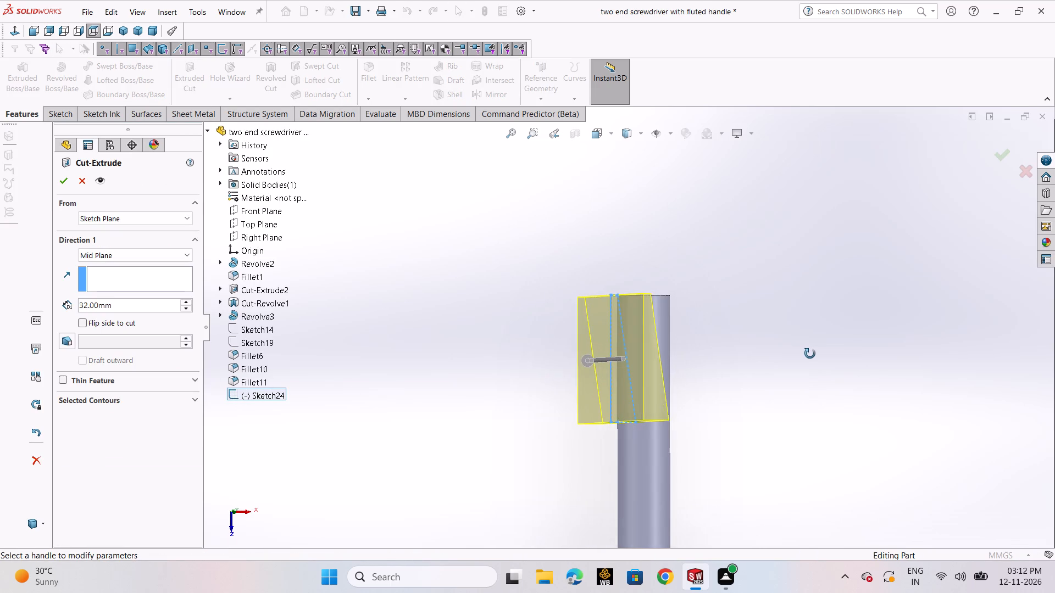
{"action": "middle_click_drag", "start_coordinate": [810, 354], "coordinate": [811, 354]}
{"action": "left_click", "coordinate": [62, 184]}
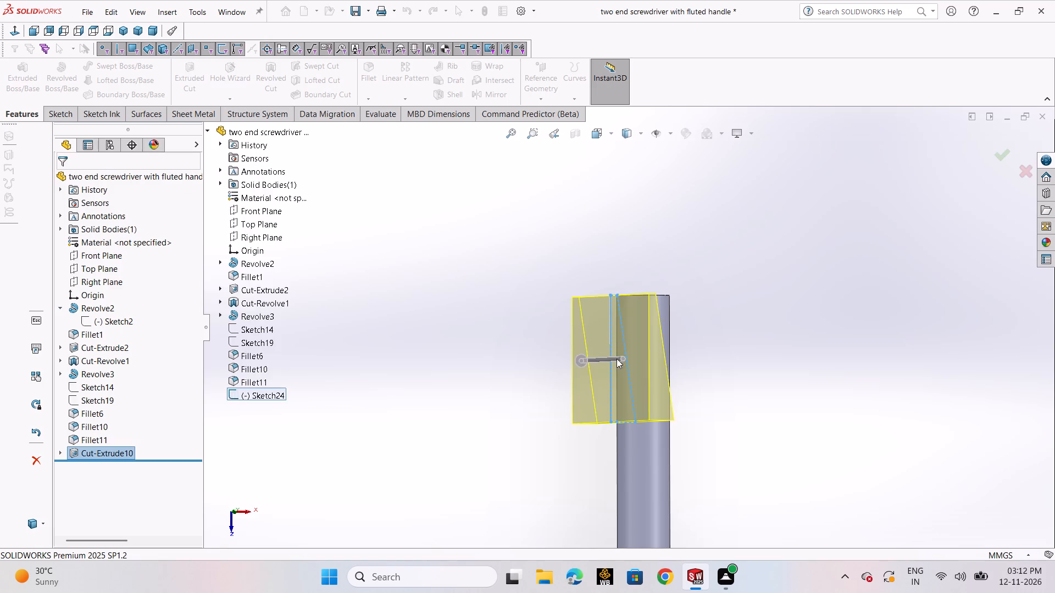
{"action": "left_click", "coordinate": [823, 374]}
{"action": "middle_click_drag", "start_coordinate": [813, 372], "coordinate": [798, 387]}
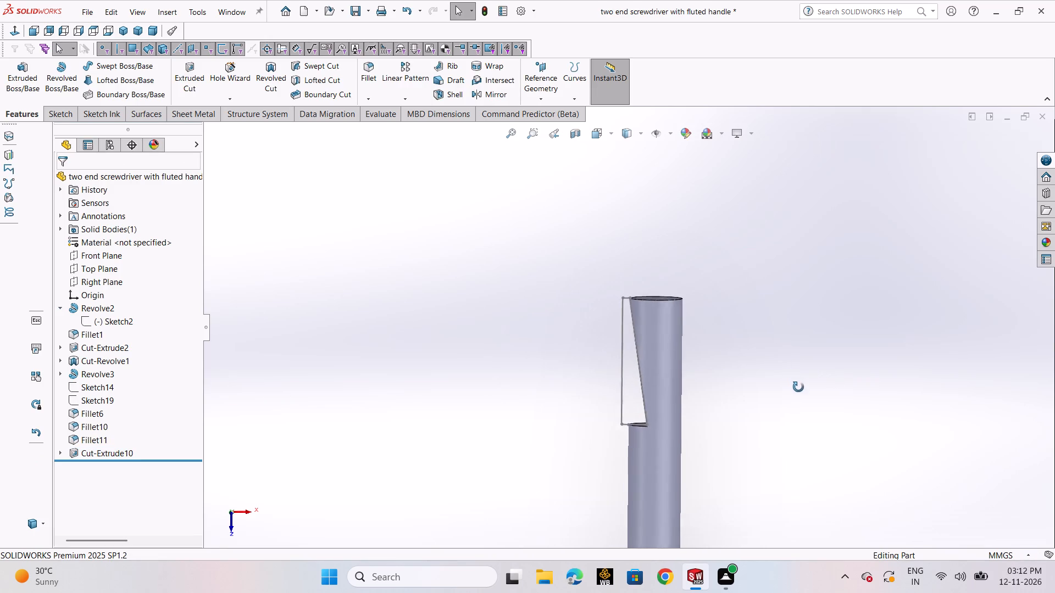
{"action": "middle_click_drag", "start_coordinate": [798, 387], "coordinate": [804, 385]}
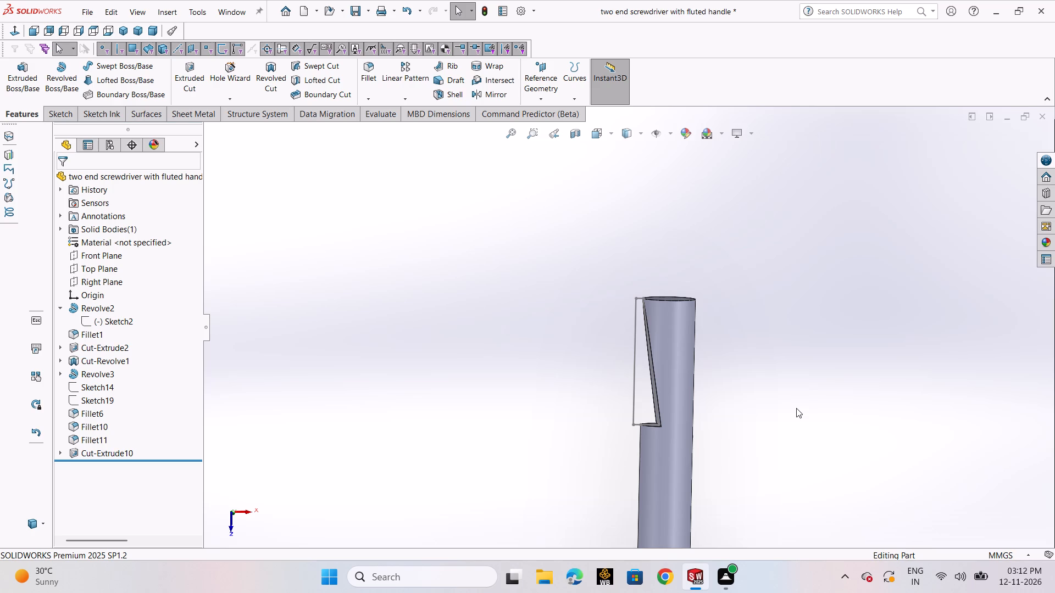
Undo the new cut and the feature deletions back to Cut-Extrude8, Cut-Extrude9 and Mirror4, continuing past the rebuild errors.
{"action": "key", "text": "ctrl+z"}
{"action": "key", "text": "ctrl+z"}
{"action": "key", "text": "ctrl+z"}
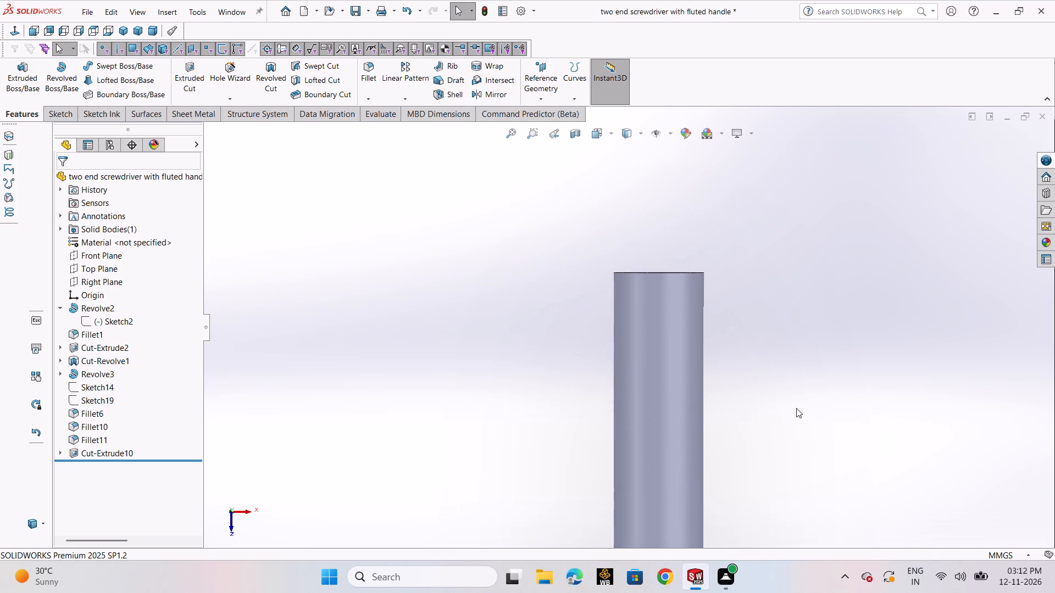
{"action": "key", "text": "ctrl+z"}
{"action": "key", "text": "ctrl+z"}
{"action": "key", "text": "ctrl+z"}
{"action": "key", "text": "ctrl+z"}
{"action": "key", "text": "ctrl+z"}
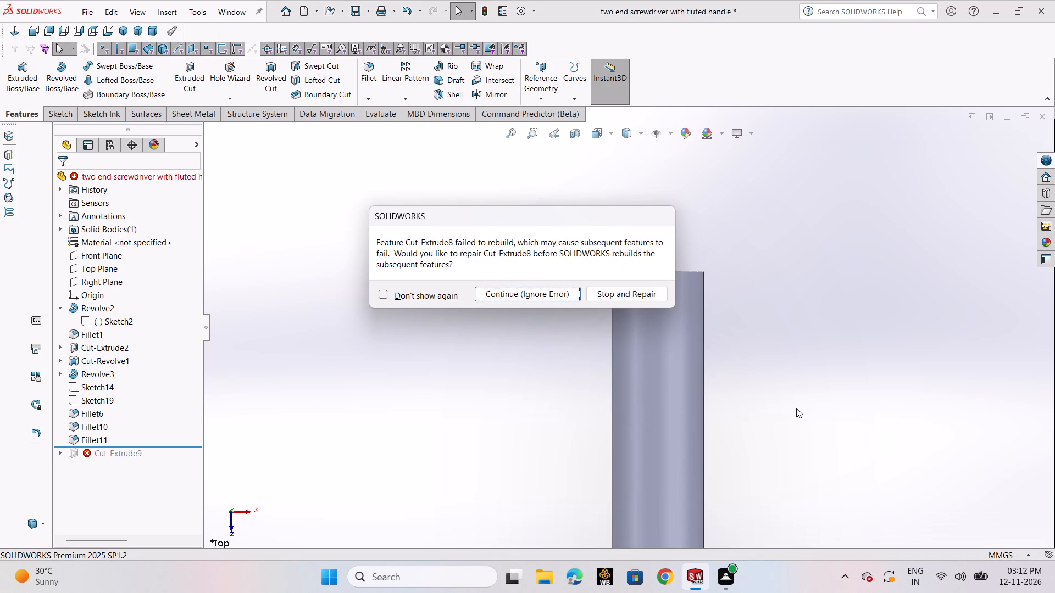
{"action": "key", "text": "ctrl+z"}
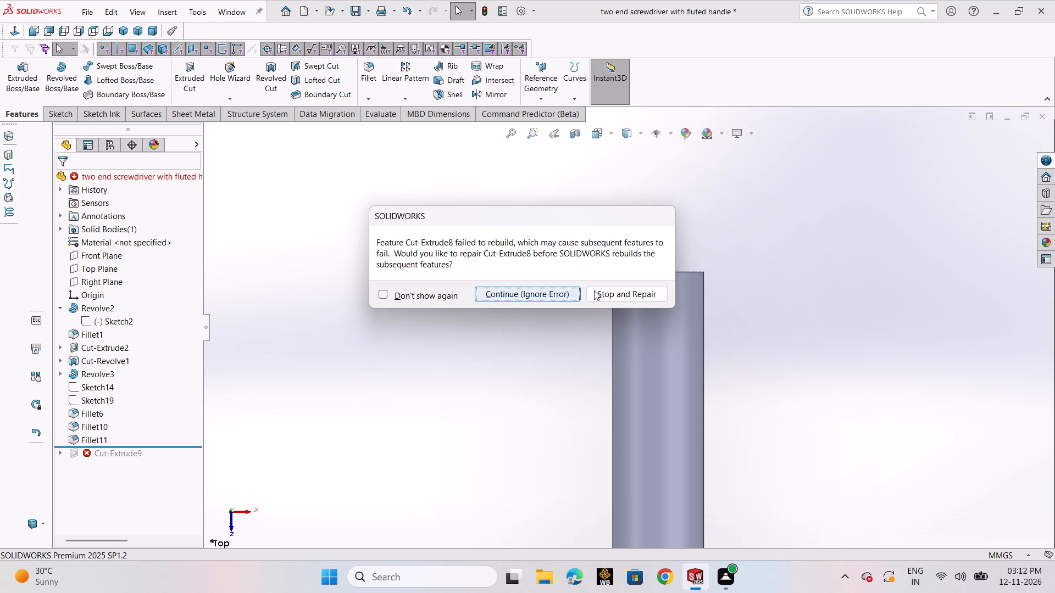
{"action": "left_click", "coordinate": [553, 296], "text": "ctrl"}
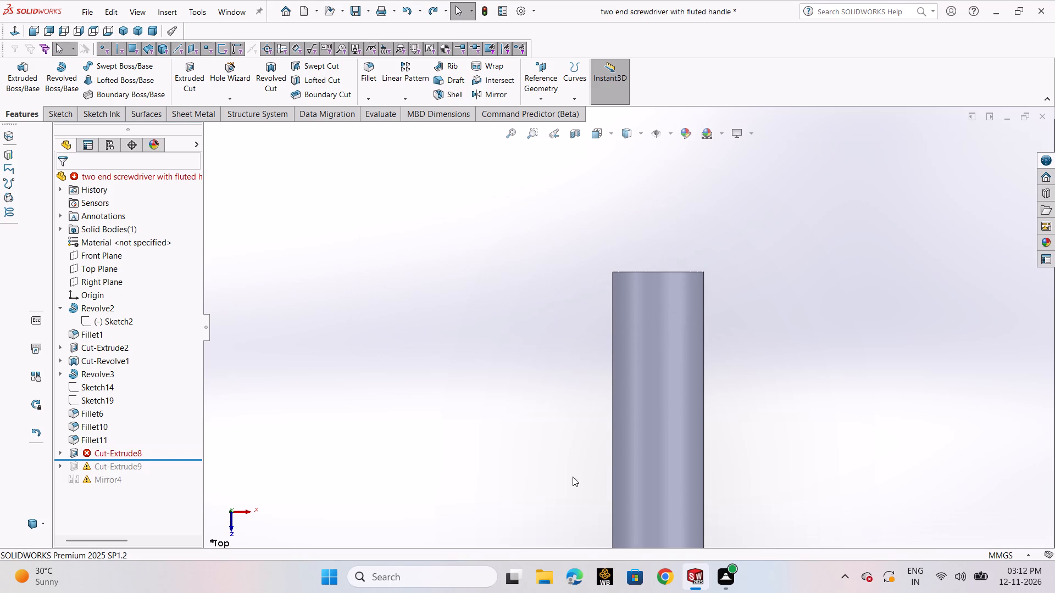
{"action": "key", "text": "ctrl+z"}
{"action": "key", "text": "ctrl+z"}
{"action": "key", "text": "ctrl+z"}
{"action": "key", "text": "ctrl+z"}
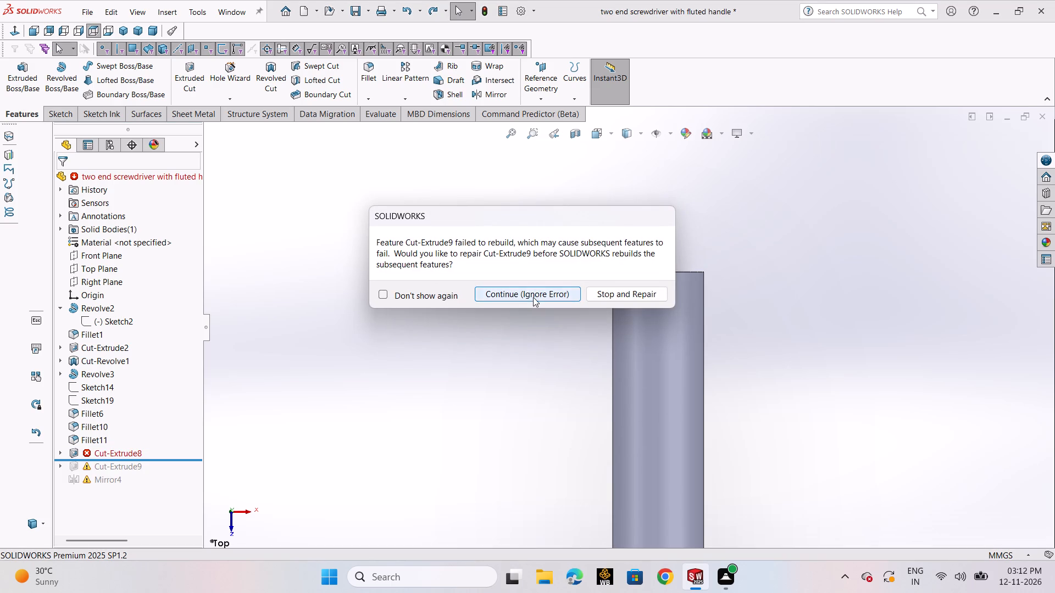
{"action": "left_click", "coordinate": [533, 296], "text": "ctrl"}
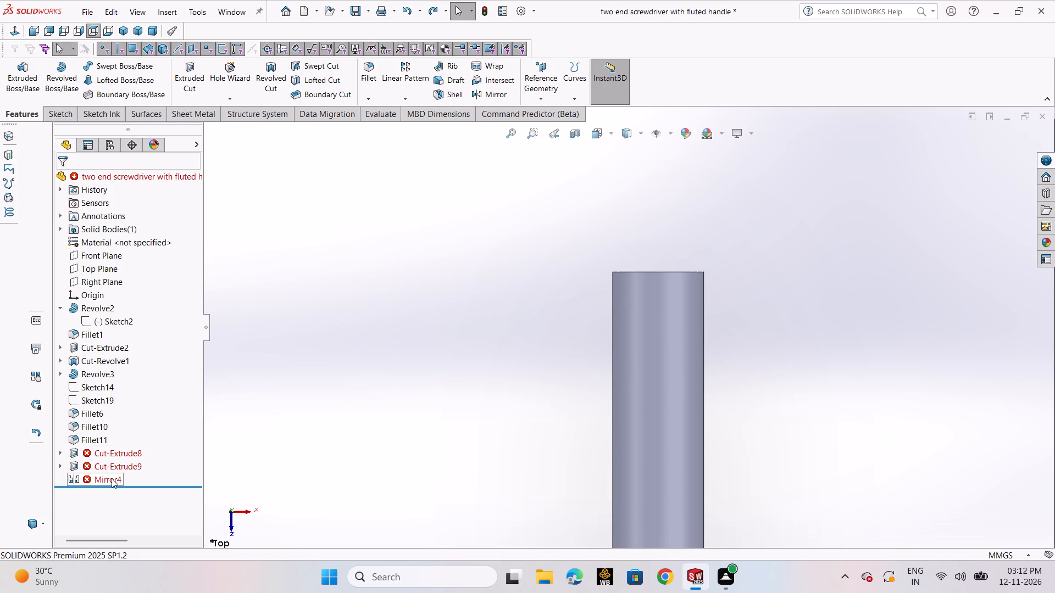
Open Sketch24 of Cut-Extrude8 for editing and examine the profile's corners and lower end at the shaft tip.
{"action": "left_click", "coordinate": [114, 456]}
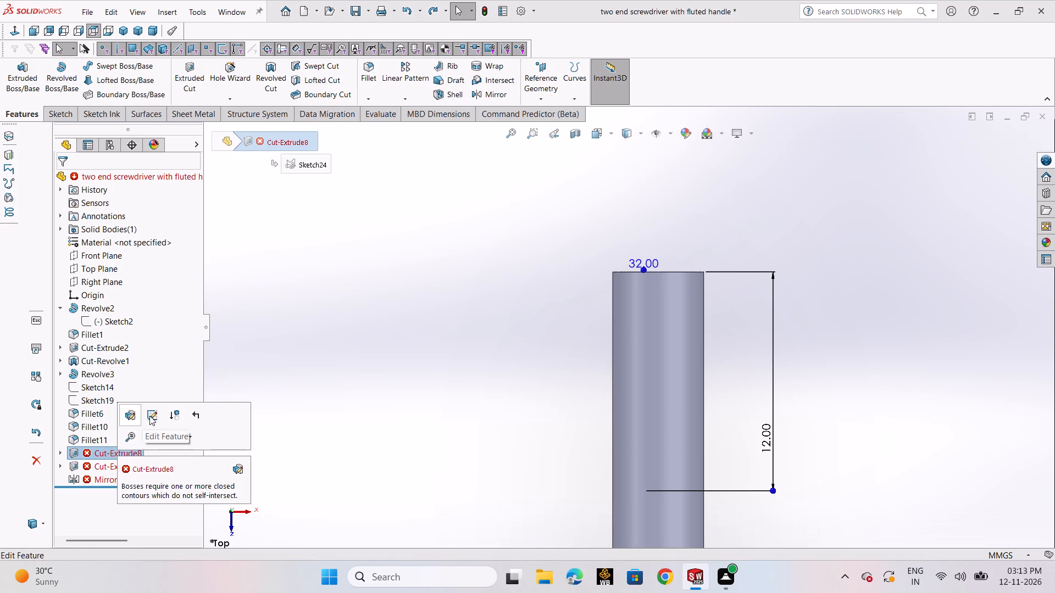
{"action": "left_click", "coordinate": [149, 416]}
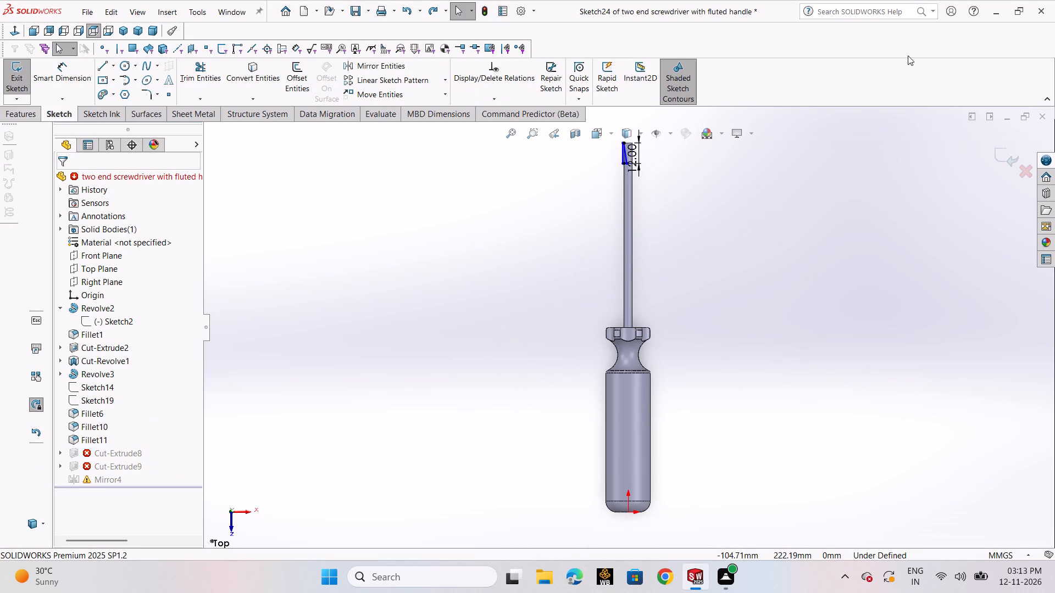
{"action": "scroll", "coordinate": [537, 168], "scroll_direction": "down", "scroll_amount": 3}
{"action": "scroll", "coordinate": [767, 187], "scroll_direction": "down", "scroll_amount": 5}
{"action": "scroll", "coordinate": [586, 243], "scroll_direction": "down", "scroll_amount": 6}
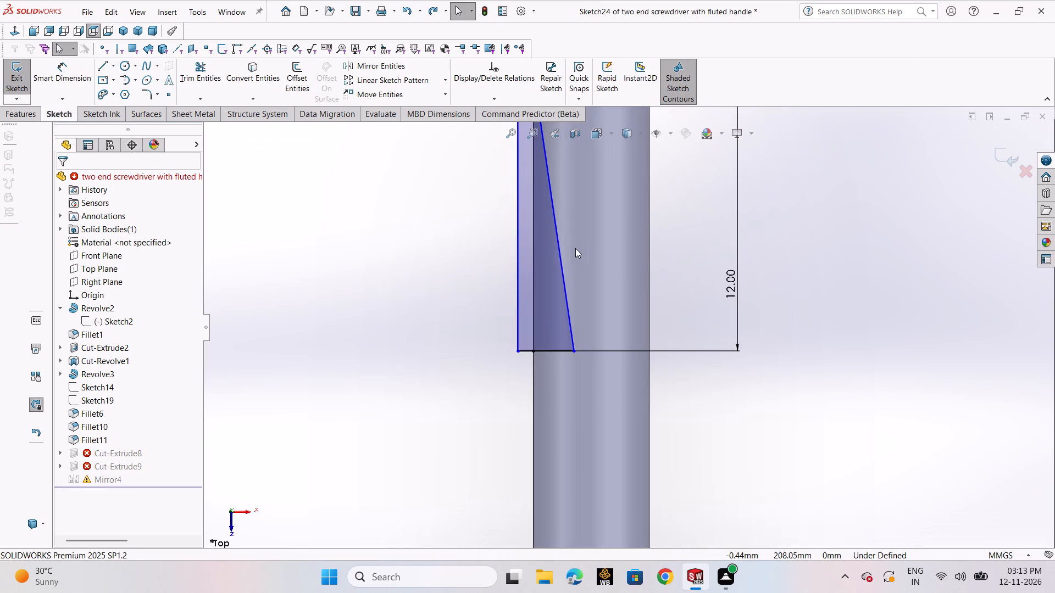
{"action": "scroll", "coordinate": [576, 259], "scroll_direction": "up", "scroll_amount": 7}
{"action": "scroll", "coordinate": [594, 248], "scroll_direction": "down", "scroll_amount": 7}
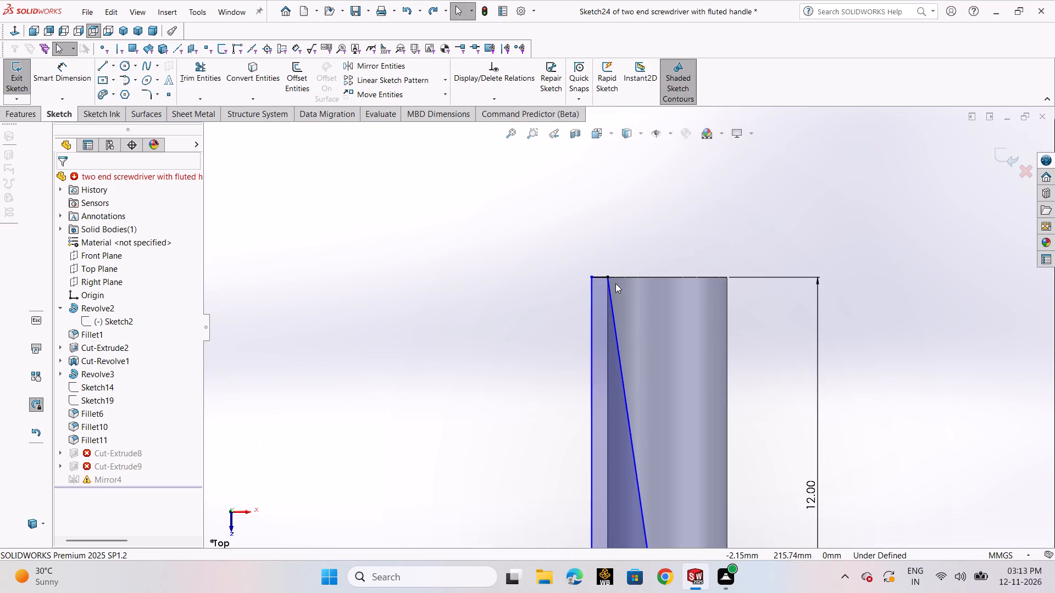
{"action": "scroll", "coordinate": [615, 283], "scroll_direction": "down", "scroll_amount": 3}
{"action": "scroll", "coordinate": [554, 285], "scroll_direction": "up", "scroll_amount": 2}
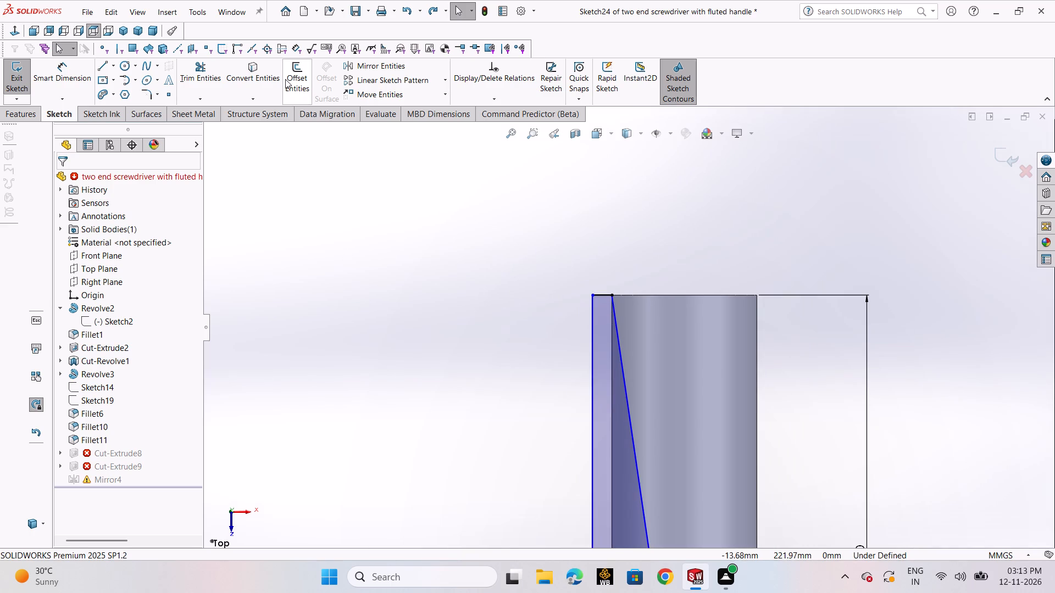
Undo the successive Sketch24 edits and Mirror4, going back to the original tapered profiles of Cut-Extrude8 and Cut-Extrude9.
{"action": "left_click", "coordinate": [407, 7]}
{"action": "left_click", "coordinate": [408, 14]}
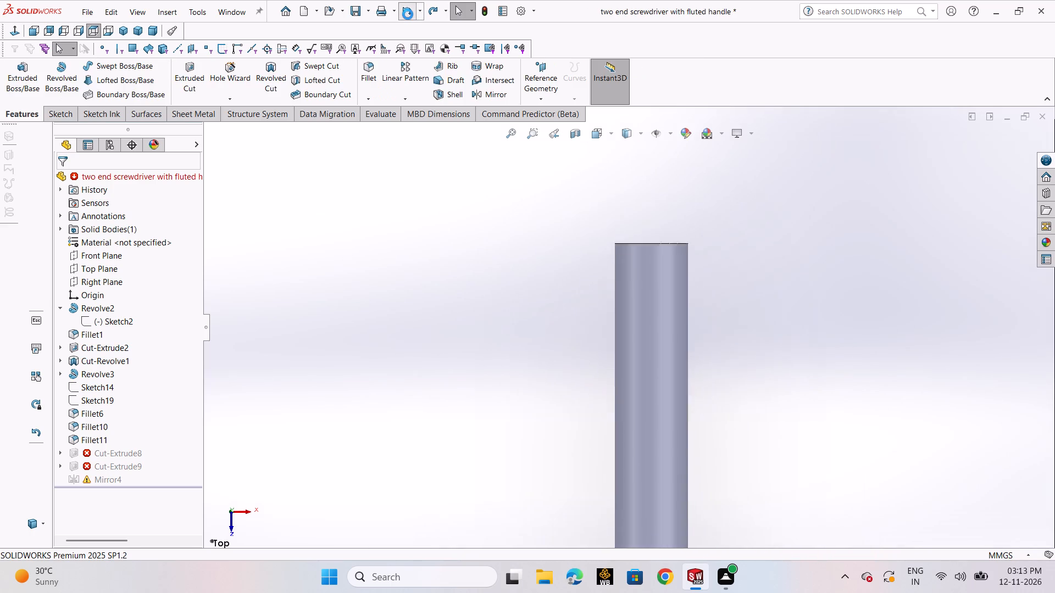
{"action": "left_click", "coordinate": [408, 14]}
{"action": "triple_click", "coordinate": [408, 14]}
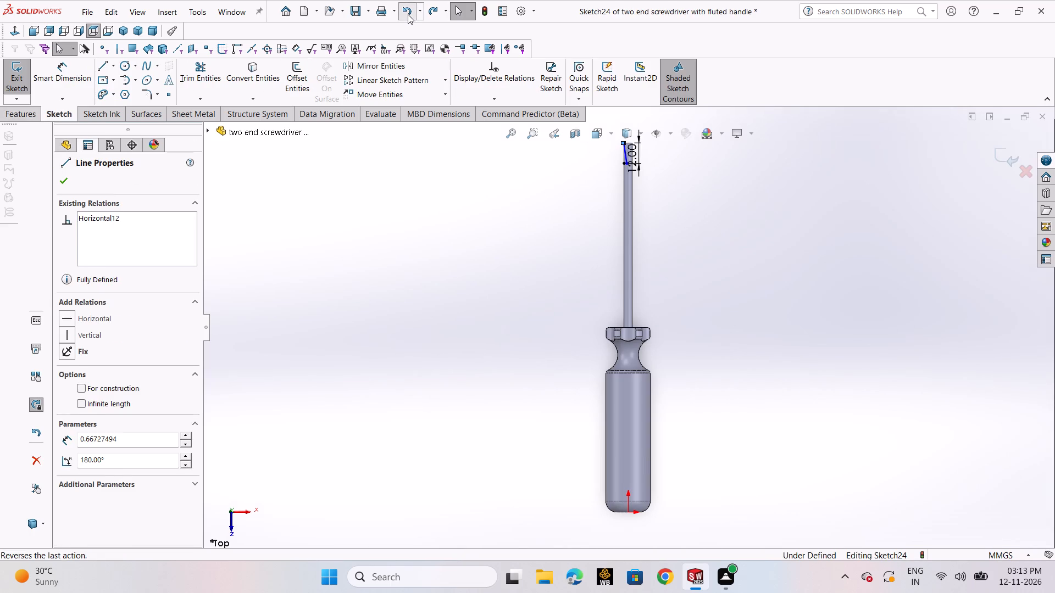
{"action": "triple_click", "coordinate": [408, 14]}
{"action": "triple_click", "coordinate": [408, 14]}
{"action": "triple_click", "coordinate": [408, 14]}
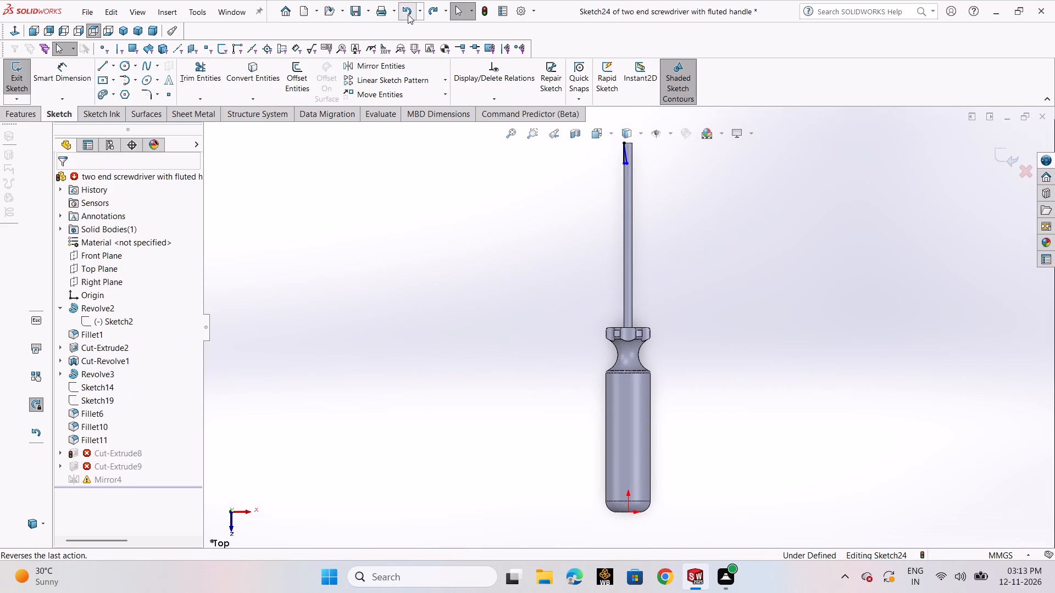
{"action": "triple_click", "coordinate": [408, 14]}
{"action": "triple_click", "coordinate": [408, 14]}
{"action": "triple_click", "coordinate": [408, 14]}
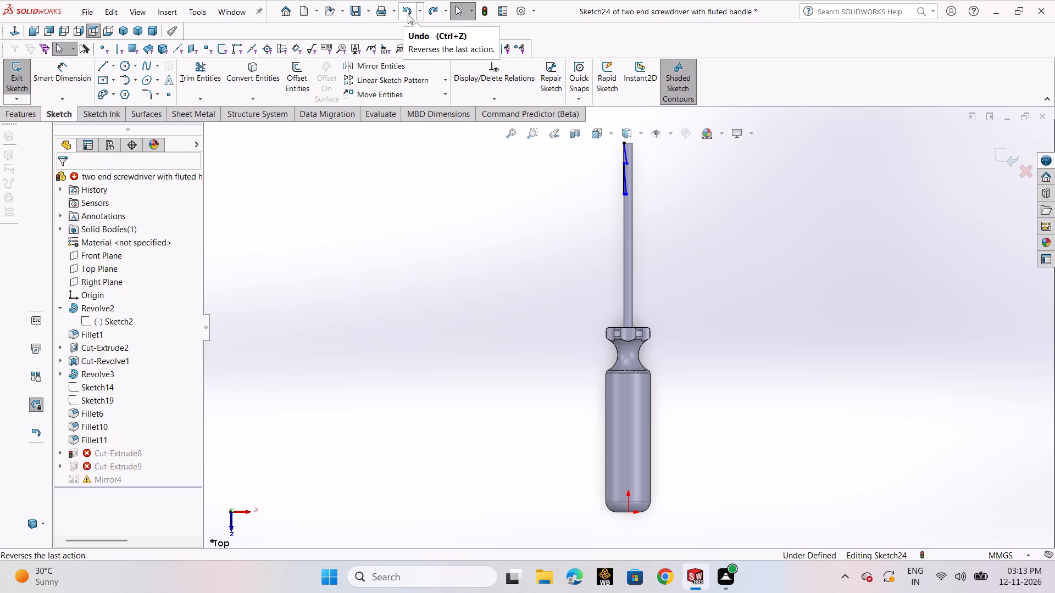
{"action": "triple_click", "coordinate": [408, 14]}
{"action": "triple_click", "coordinate": [408, 14]}
{"action": "triple_click", "coordinate": [408, 14]}
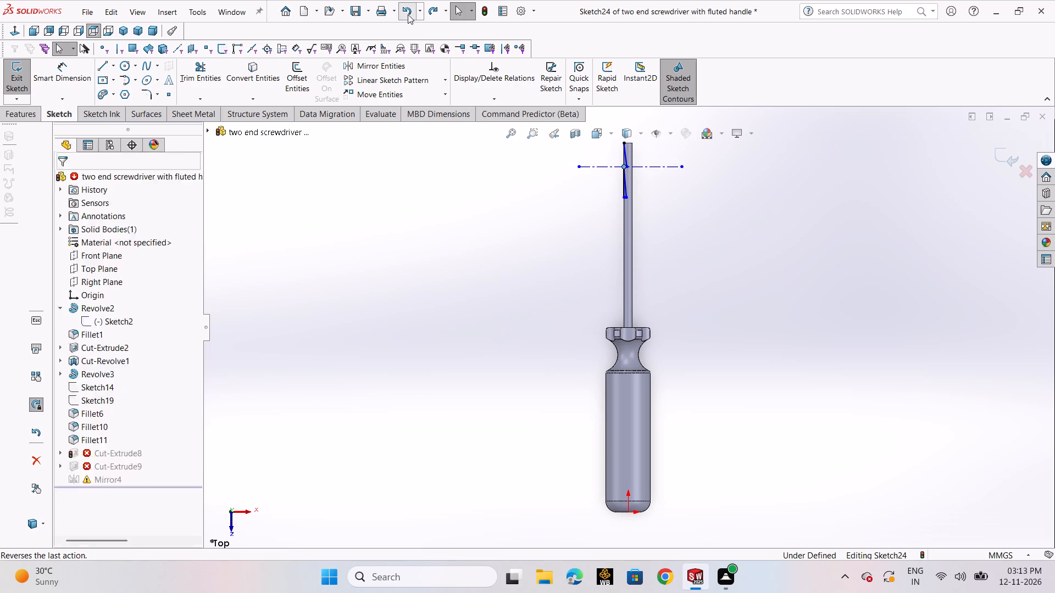
{"action": "triple_click", "coordinate": [408, 14]}
{"action": "triple_click", "coordinate": [408, 14]}
{"action": "triple_click", "coordinate": [408, 14]}
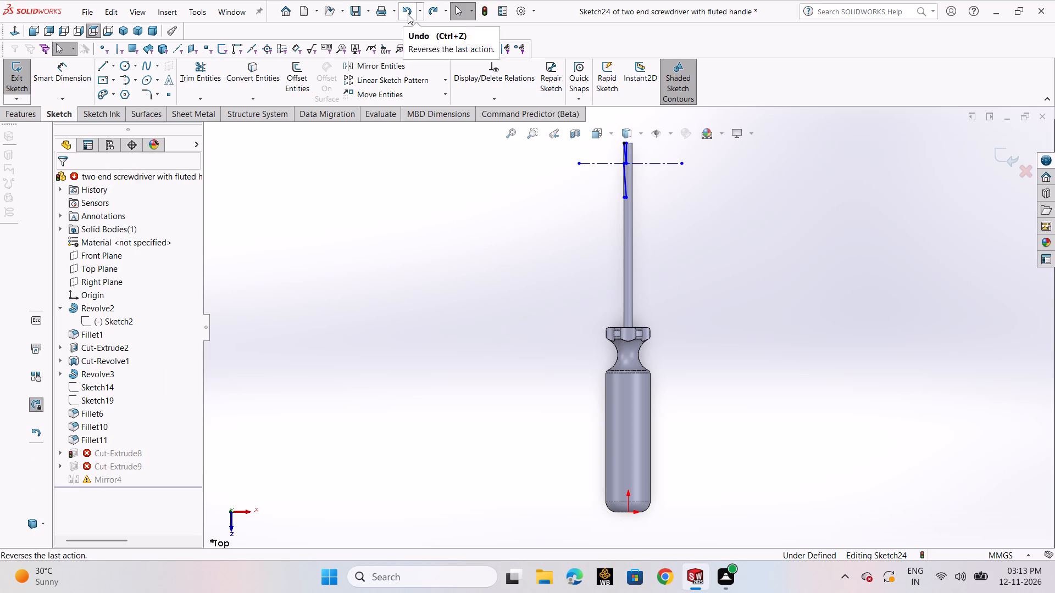
{"action": "triple_click", "coordinate": [408, 14]}
{"action": "triple_click", "coordinate": [408, 14]}
{"action": "triple_click", "coordinate": [408, 14]}
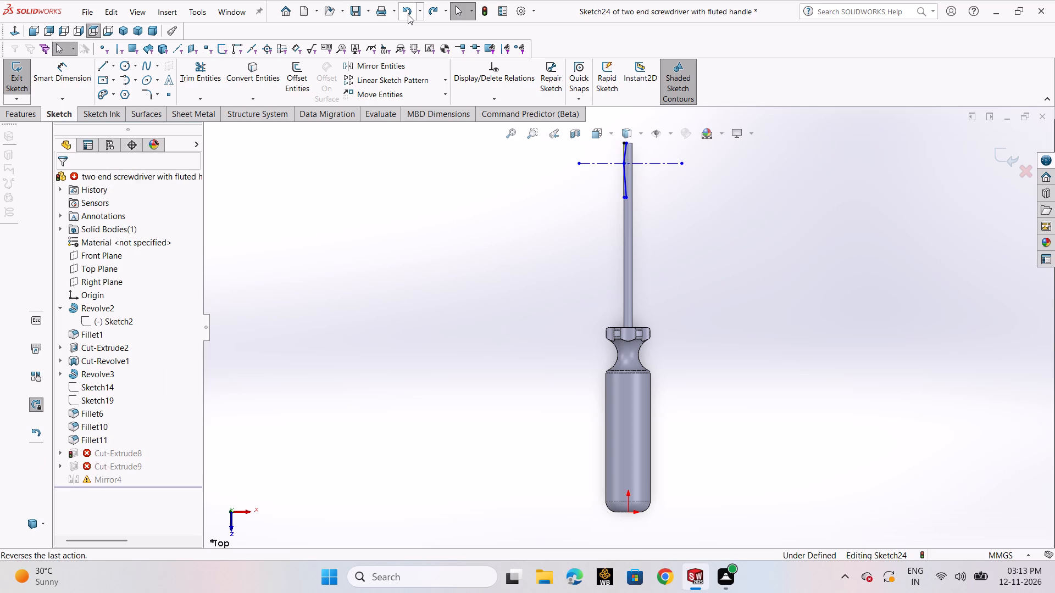
{"action": "triple_click", "coordinate": [408, 14]}
{"action": "left_click", "coordinate": [408, 14]}
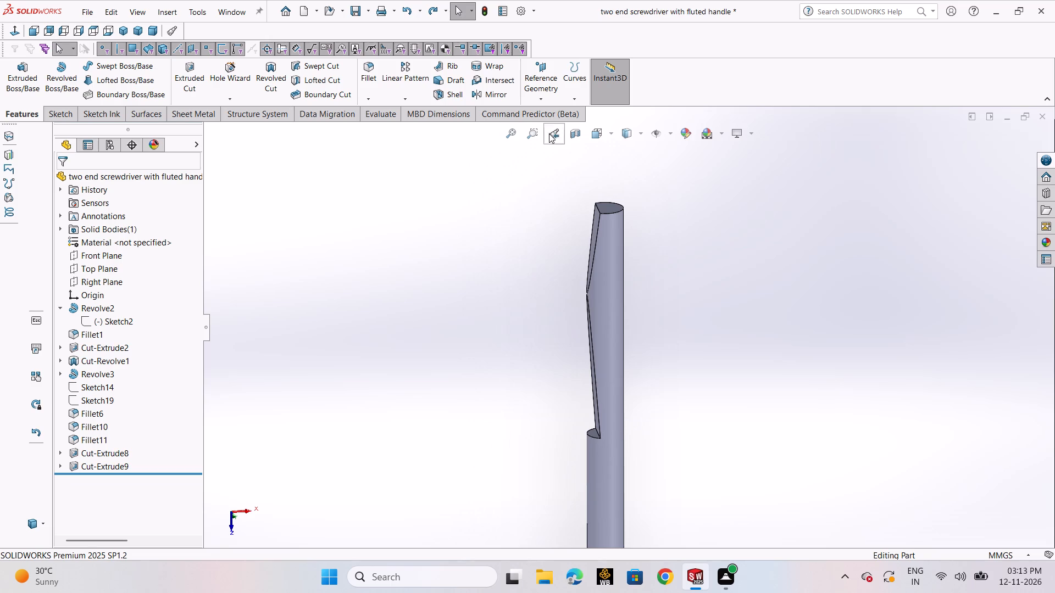
Redo the undone Mirror4 so the taper cut is mirrored to the other side of the shaft tip.
{"action": "left_click", "coordinate": [437, 10]}
{"action": "left_click", "coordinate": [729, 280]}
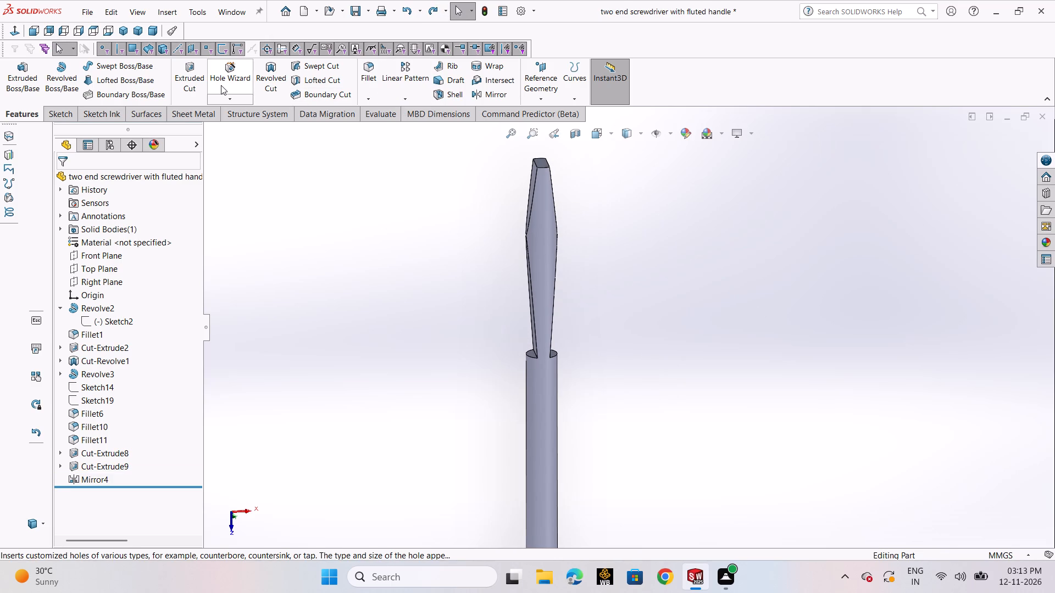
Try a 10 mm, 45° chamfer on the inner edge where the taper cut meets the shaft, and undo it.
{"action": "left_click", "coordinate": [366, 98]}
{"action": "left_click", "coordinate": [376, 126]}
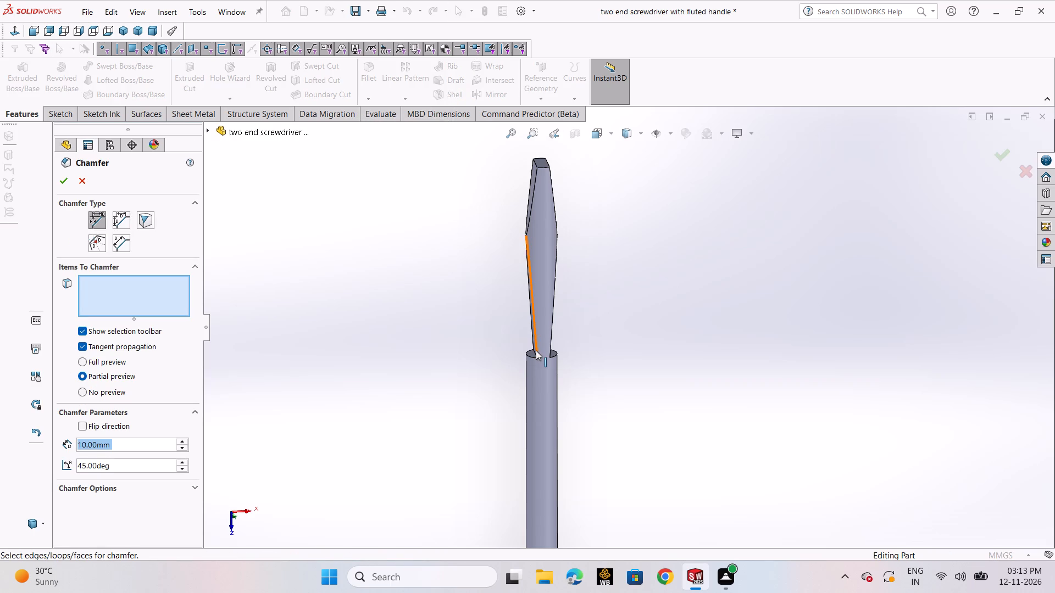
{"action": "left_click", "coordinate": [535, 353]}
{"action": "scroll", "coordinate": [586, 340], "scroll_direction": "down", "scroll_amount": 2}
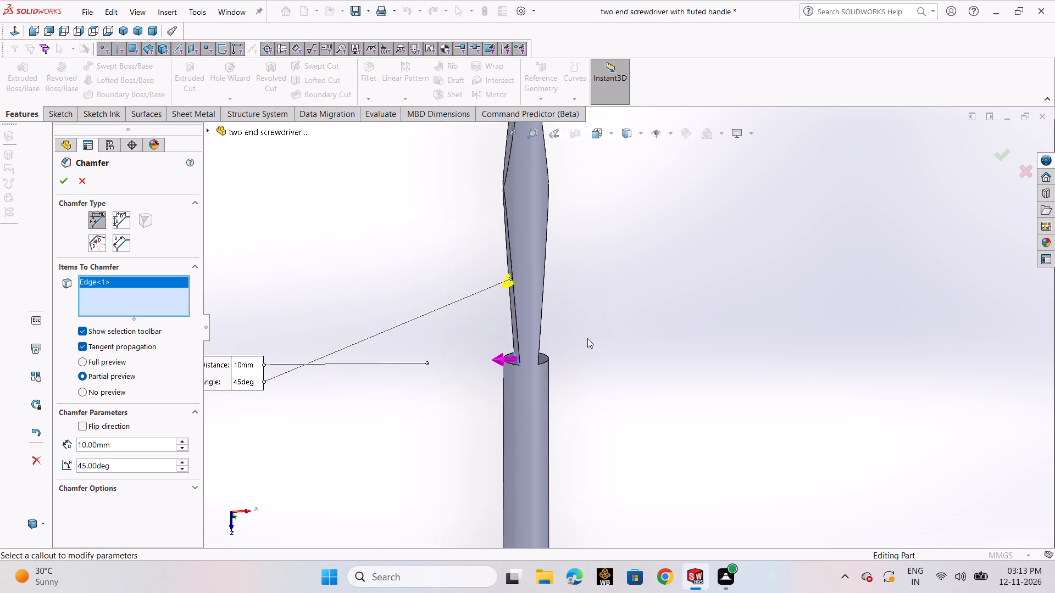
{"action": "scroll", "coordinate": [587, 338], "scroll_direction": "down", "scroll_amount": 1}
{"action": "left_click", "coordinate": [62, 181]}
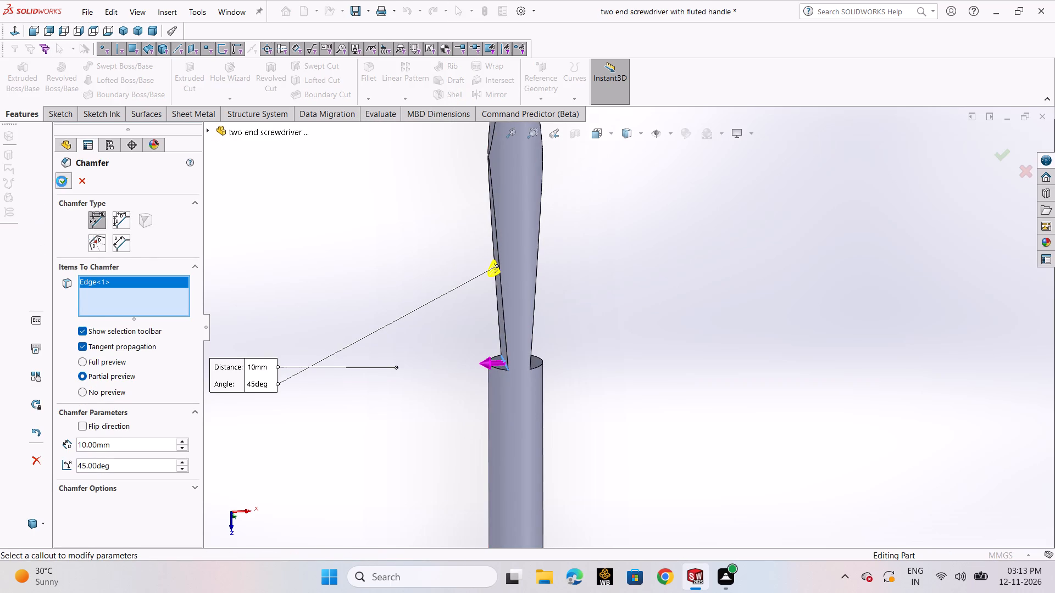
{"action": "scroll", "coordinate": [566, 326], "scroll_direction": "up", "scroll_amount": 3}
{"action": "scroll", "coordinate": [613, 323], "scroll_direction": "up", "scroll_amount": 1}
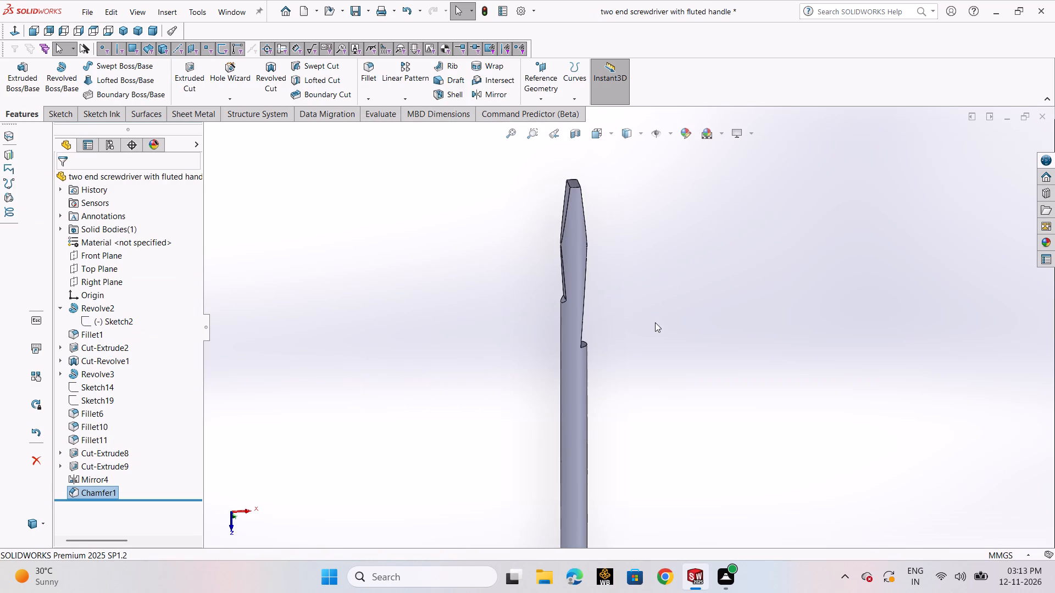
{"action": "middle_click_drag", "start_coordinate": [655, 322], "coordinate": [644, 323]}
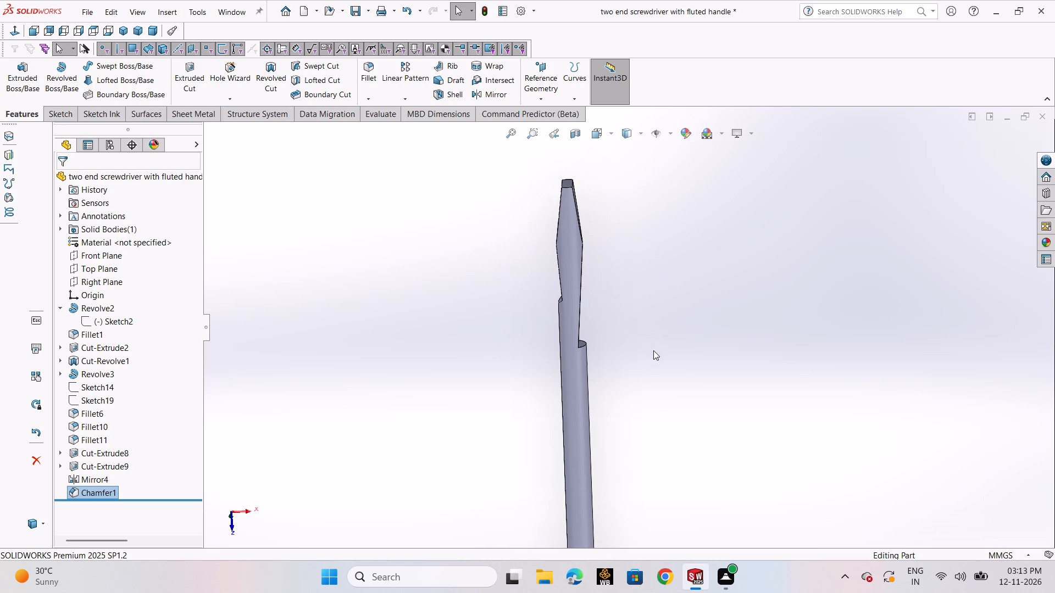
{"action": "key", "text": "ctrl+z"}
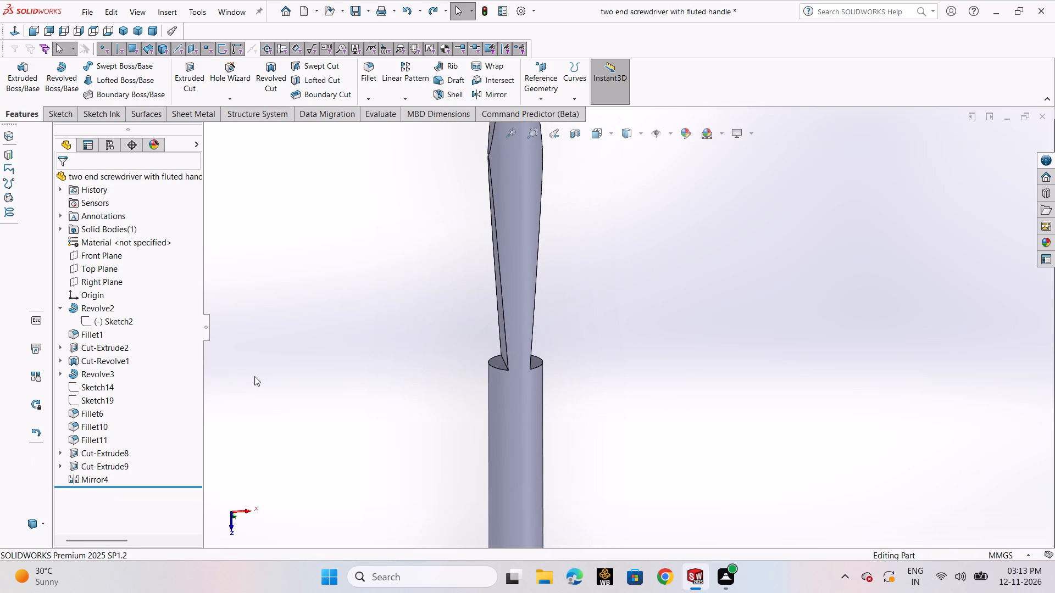
Fillet the inner edge where one taper cut meets the shaft step with a 12 mm radius.
{"action": "left_click", "coordinate": [364, 97]}
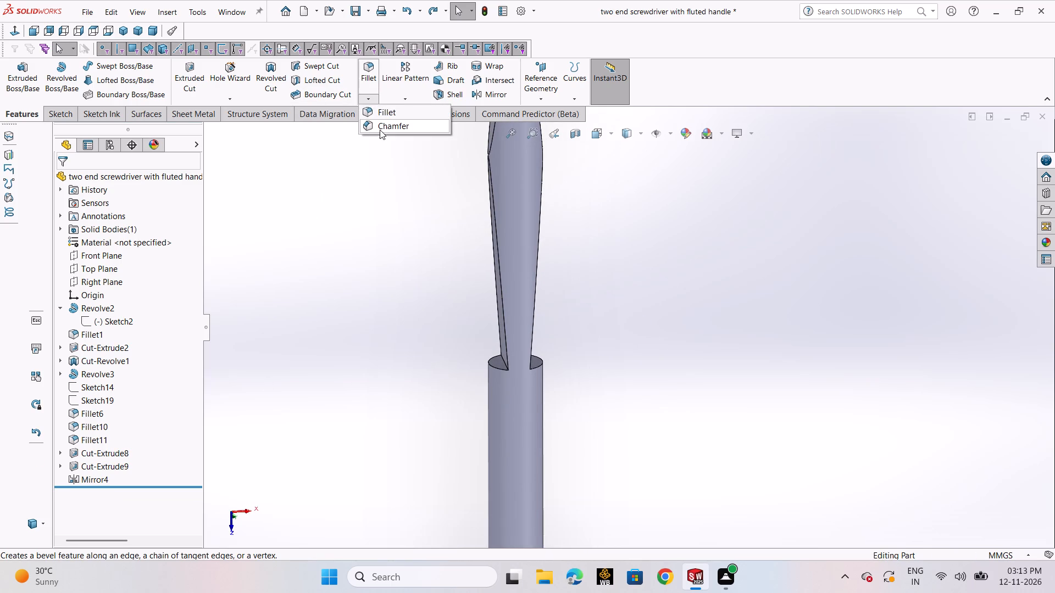
{"action": "left_click", "coordinate": [382, 116]}
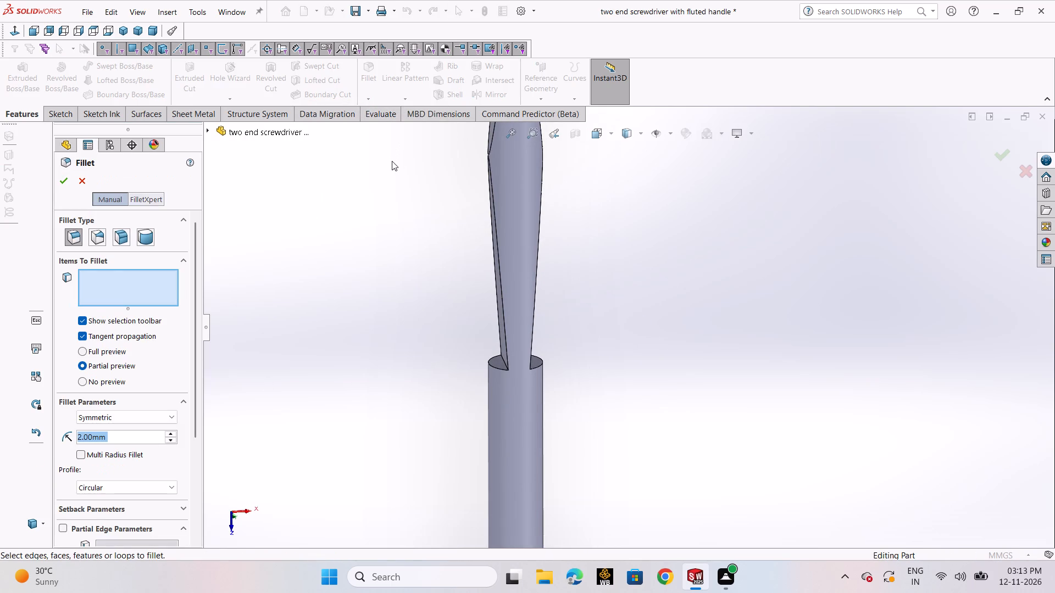
{"action": "scroll", "coordinate": [125, 446], "scroll_direction": "down", "scroll_amount": 2}
{"action": "scroll", "coordinate": [173, 437], "scroll_direction": "down", "scroll_amount": 2}
{"action": "left_click", "coordinate": [503, 363]}
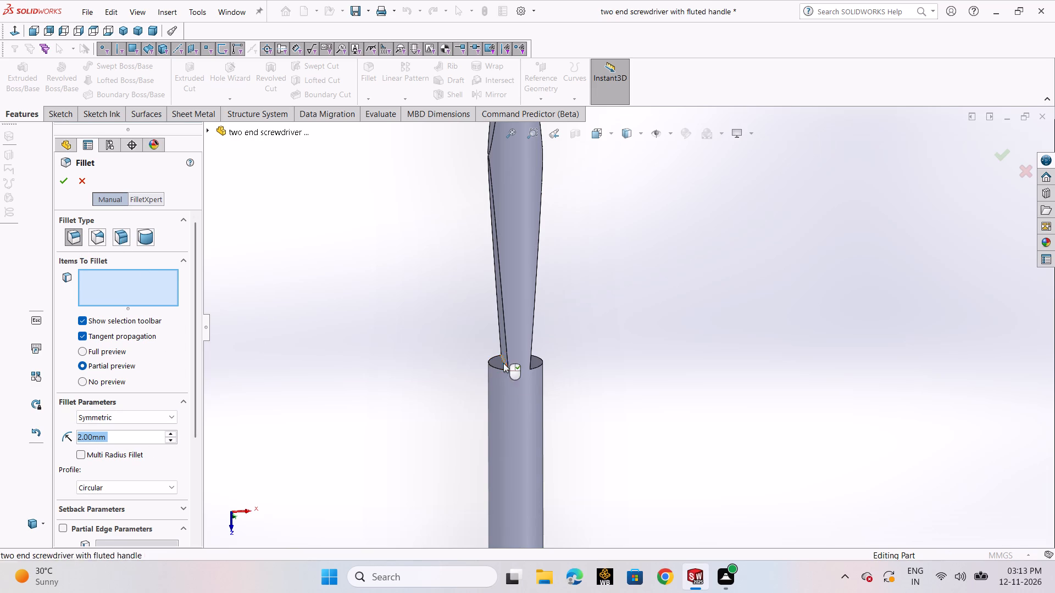
{"action": "left_click", "coordinate": [169, 433]}
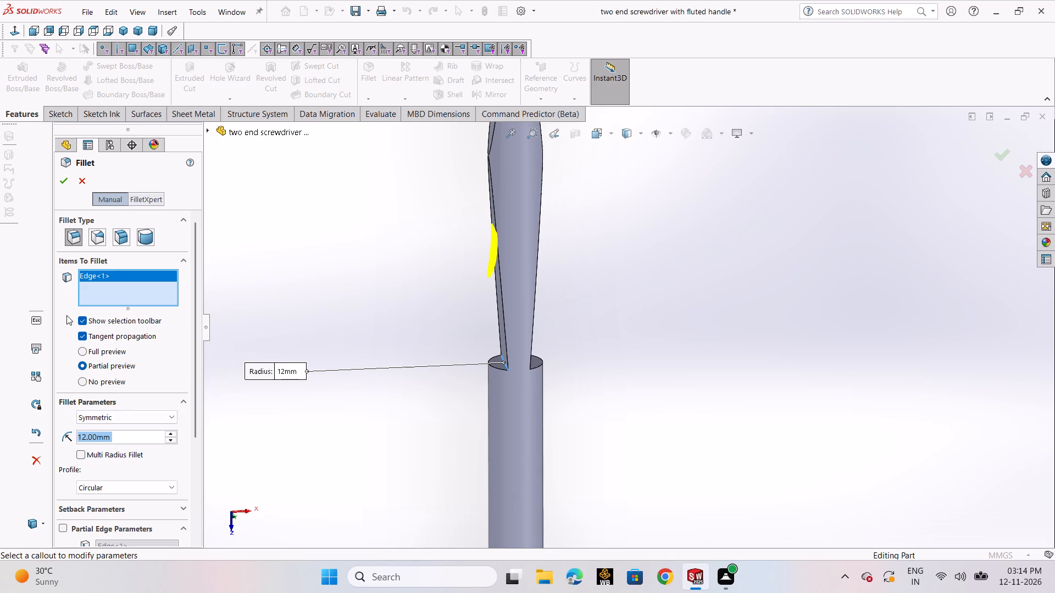
{"action": "left_click", "coordinate": [63, 183]}
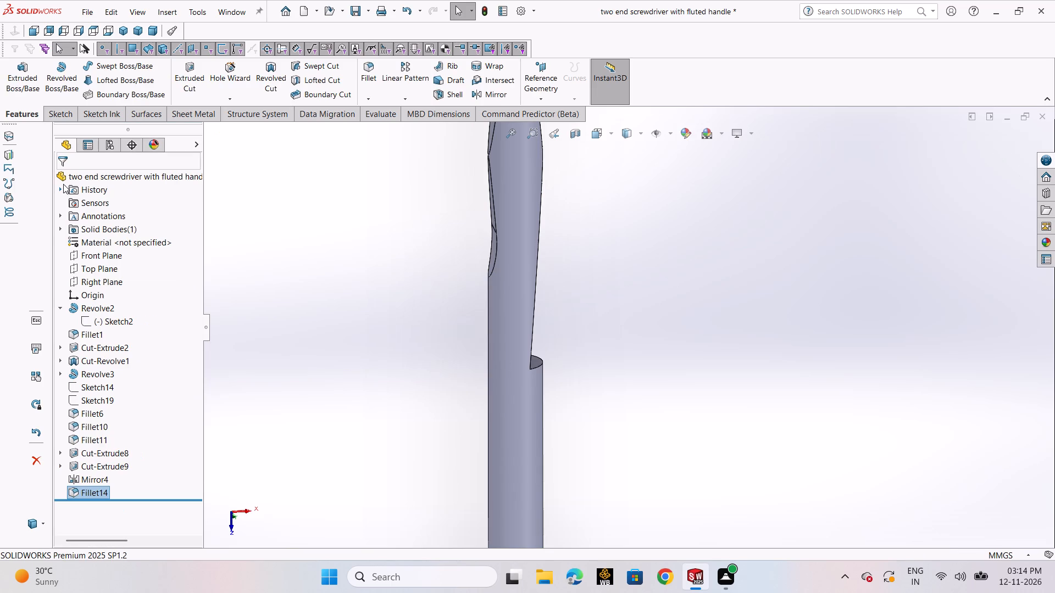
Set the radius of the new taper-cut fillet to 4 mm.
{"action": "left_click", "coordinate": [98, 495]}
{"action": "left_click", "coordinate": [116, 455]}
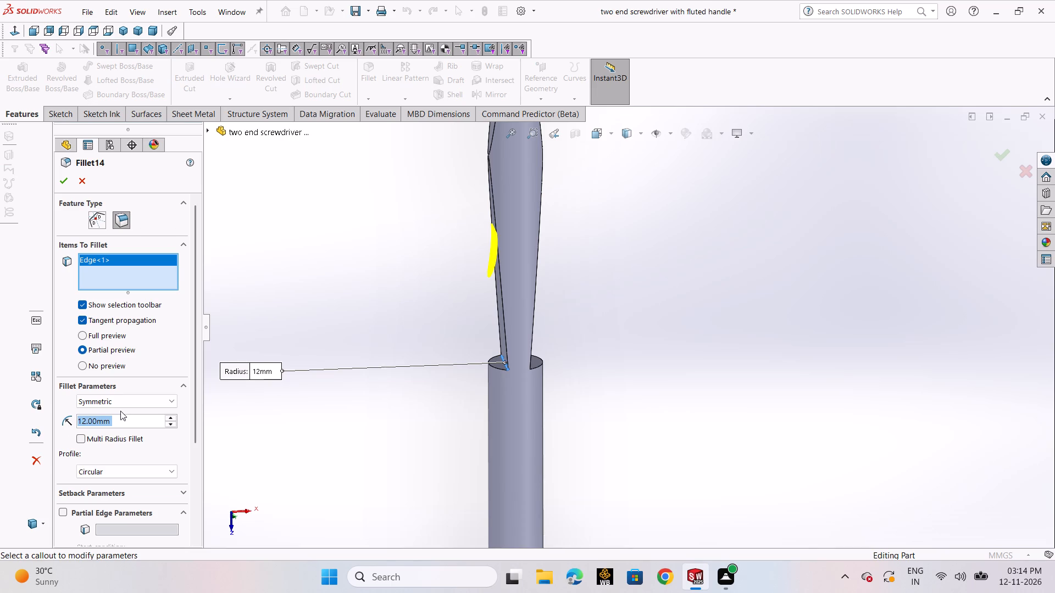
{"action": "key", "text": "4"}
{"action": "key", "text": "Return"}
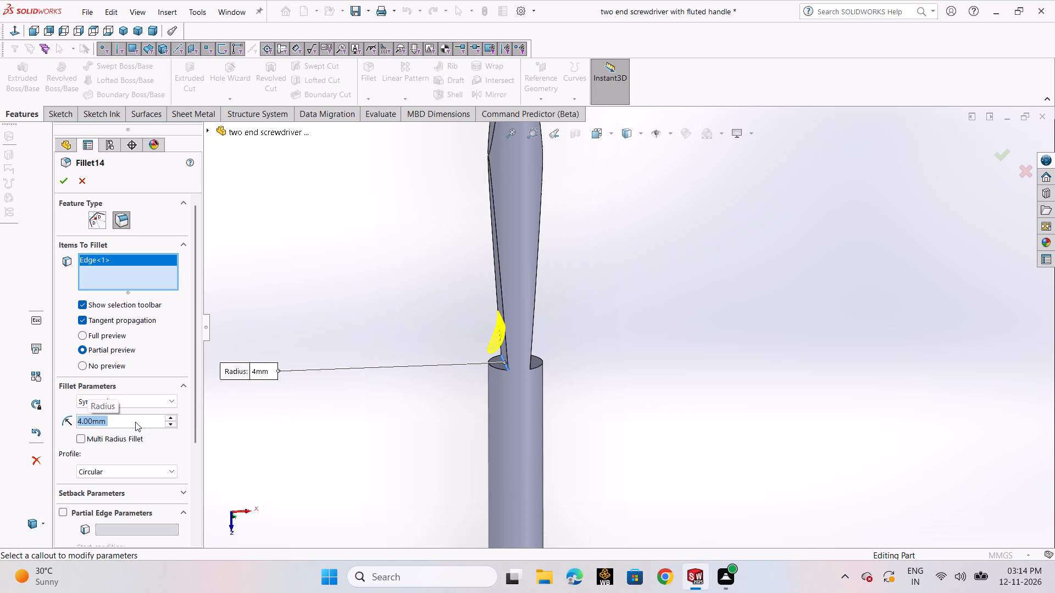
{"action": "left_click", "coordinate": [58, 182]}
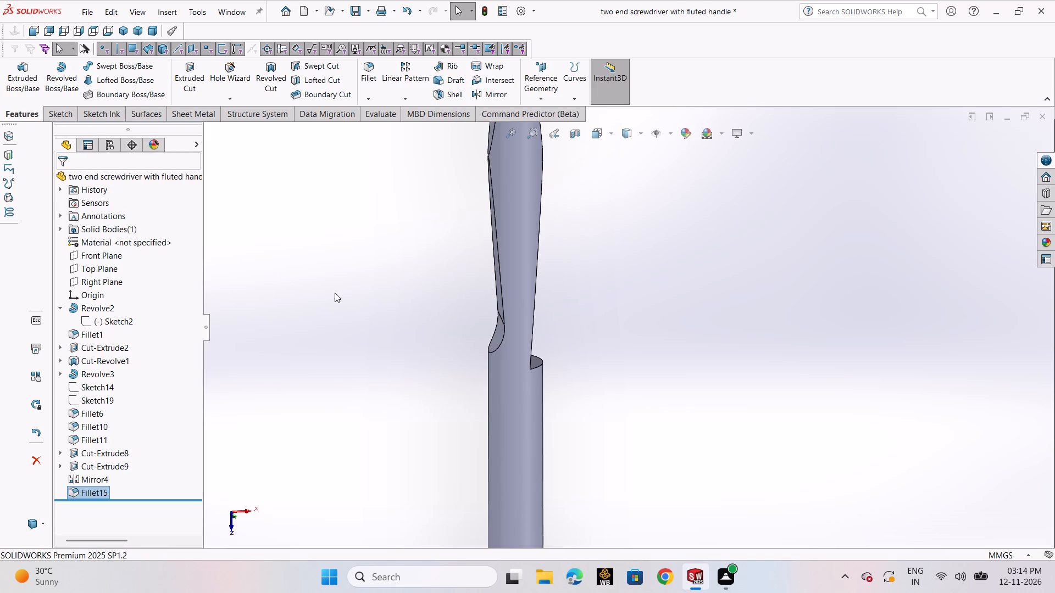
Set the radius of the fillet at the taper cut's inner edge to 3 mm.
{"action": "middle_click_drag", "start_coordinate": [648, 334], "coordinate": [647, 345]}
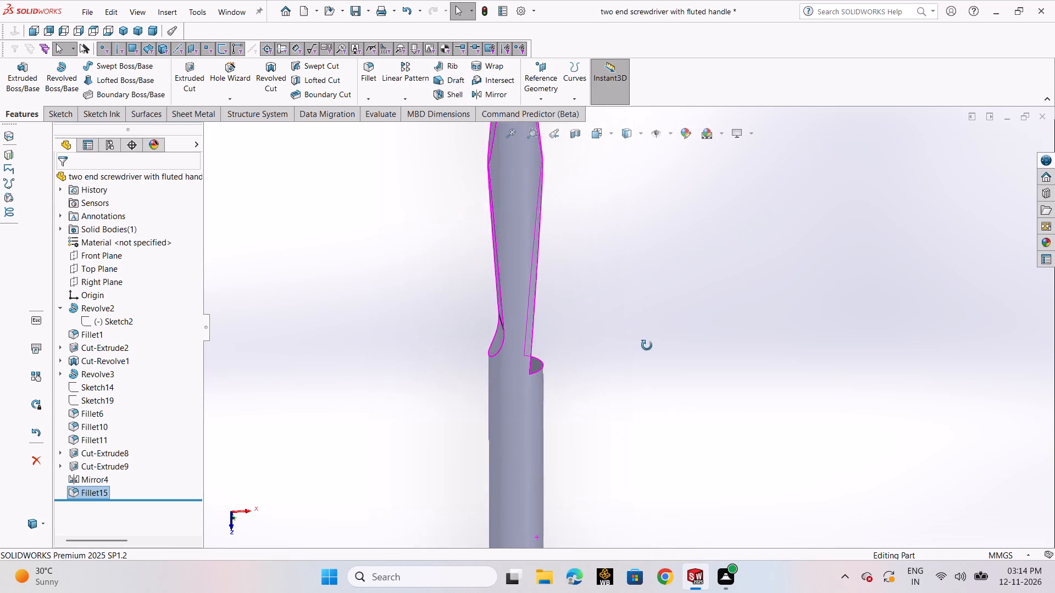
{"action": "middle_click_drag", "start_coordinate": [647, 345], "coordinate": [652, 351]}
{"action": "scroll", "coordinate": [523, 310], "scroll_direction": "up", "scroll_amount": 4}
{"action": "middle_click_drag", "start_coordinate": [669, 301], "coordinate": [702, 336]}
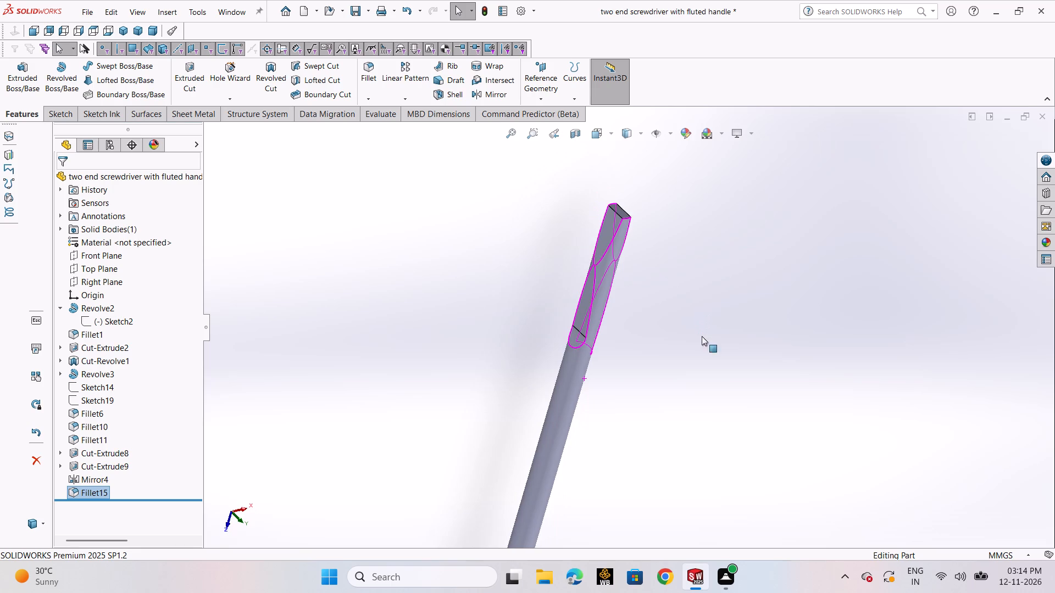
{"action": "middle_click_drag", "start_coordinate": [702, 336], "coordinate": [702, 335]}
{"action": "scroll", "coordinate": [649, 339], "scroll_direction": "down", "scroll_amount": 4}
{"action": "left_click", "coordinate": [83, 494]}
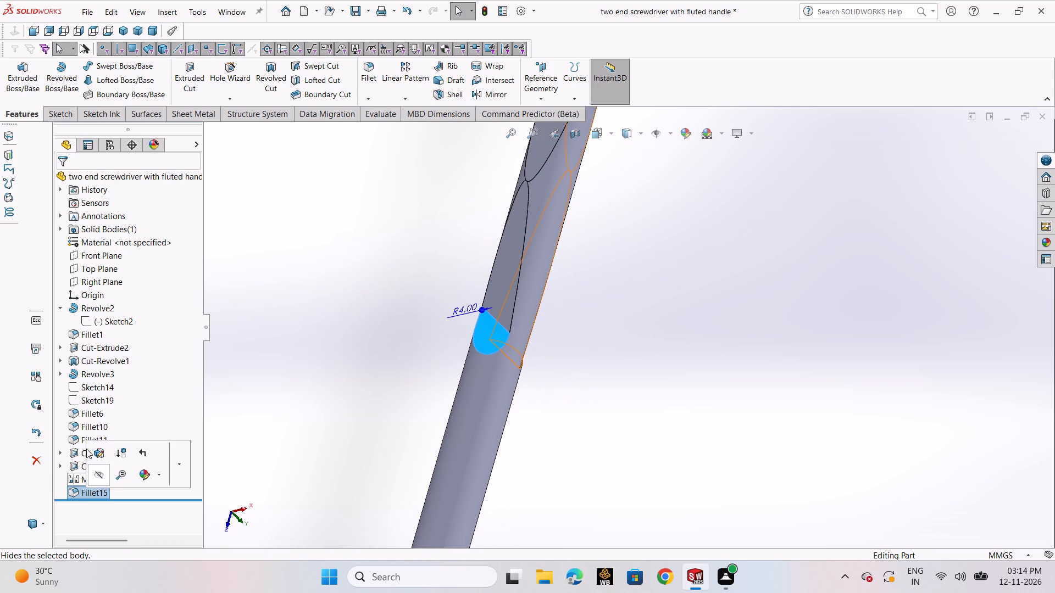
{"action": "left_click", "coordinate": [103, 456]}
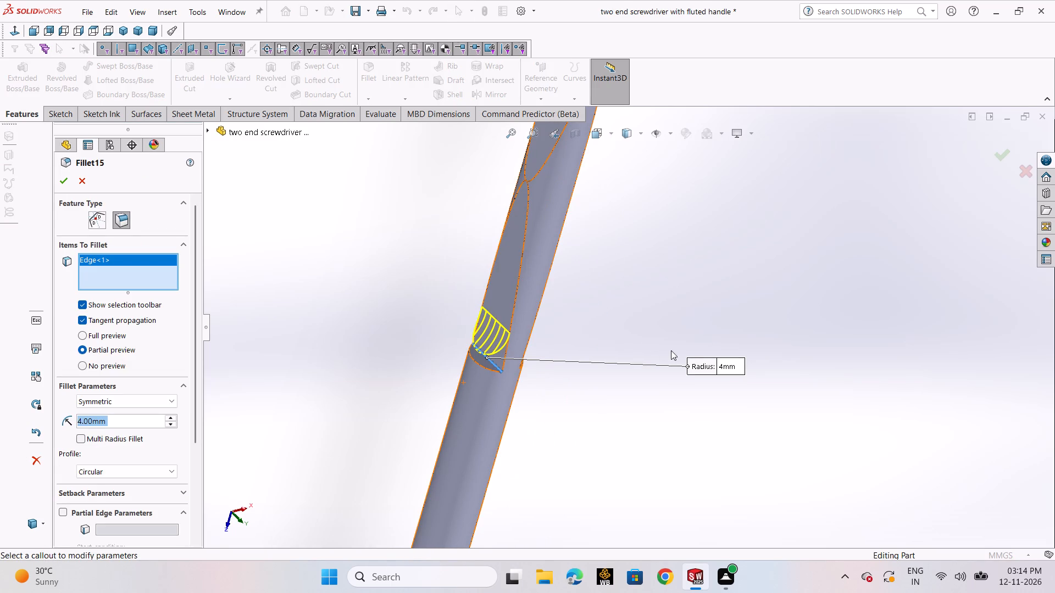
{"action": "double_click", "coordinate": [732, 363]}
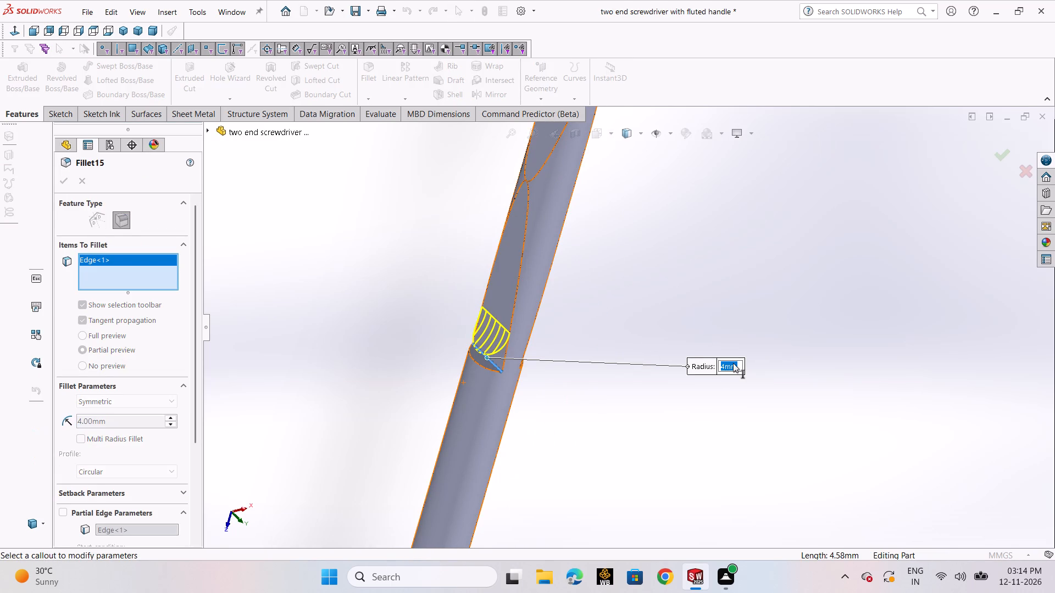
{"action": "key", "text": "3"}
{"action": "key", "text": "Return"}
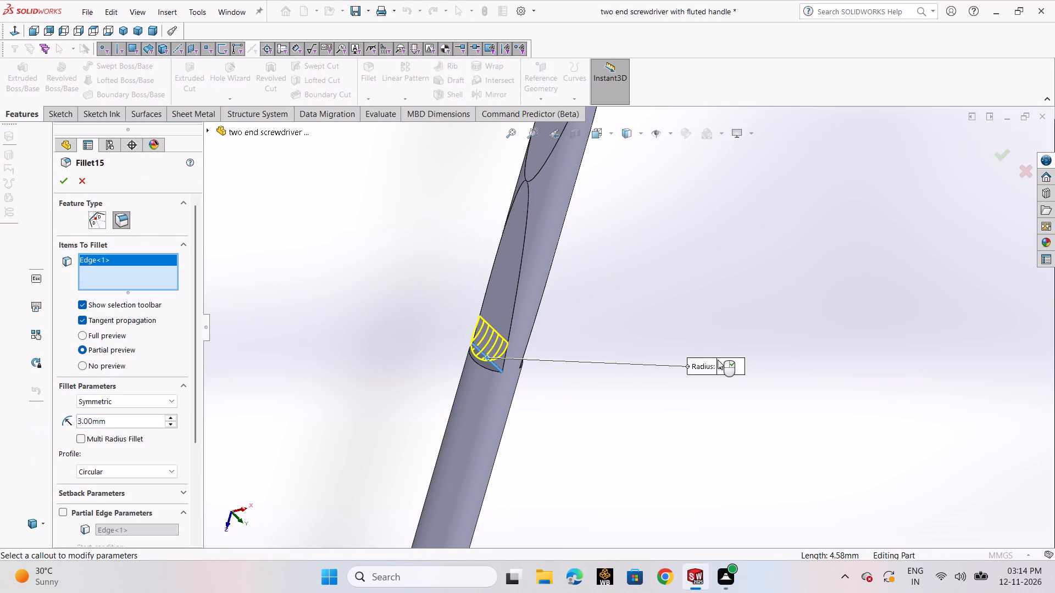
{"action": "middle_click_drag", "start_coordinate": [614, 395], "coordinate": [580, 366]}
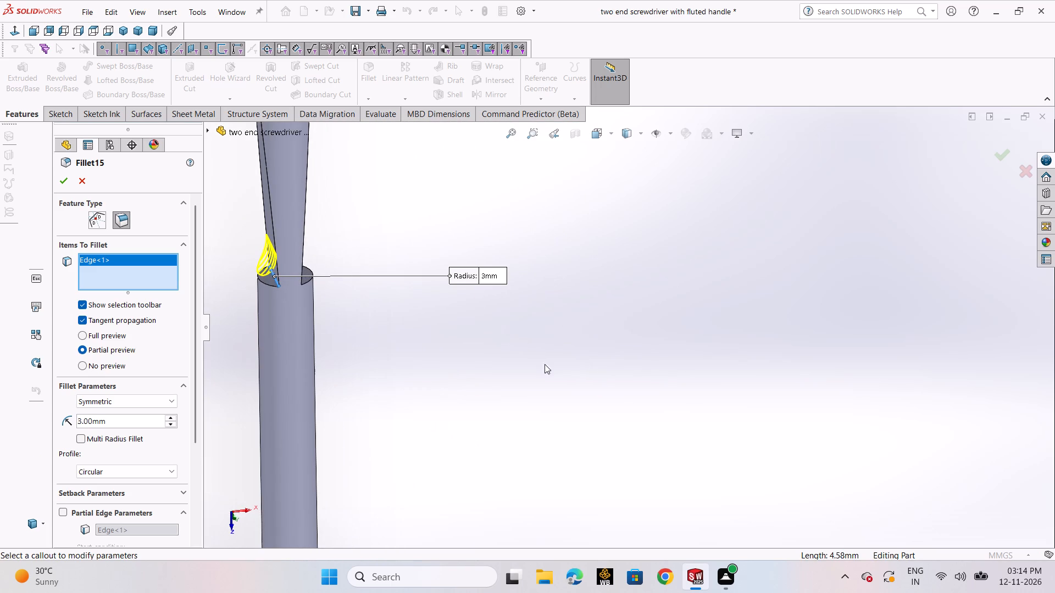
{"action": "middle_click_drag", "start_coordinate": [357, 314], "coordinate": [345, 306]}
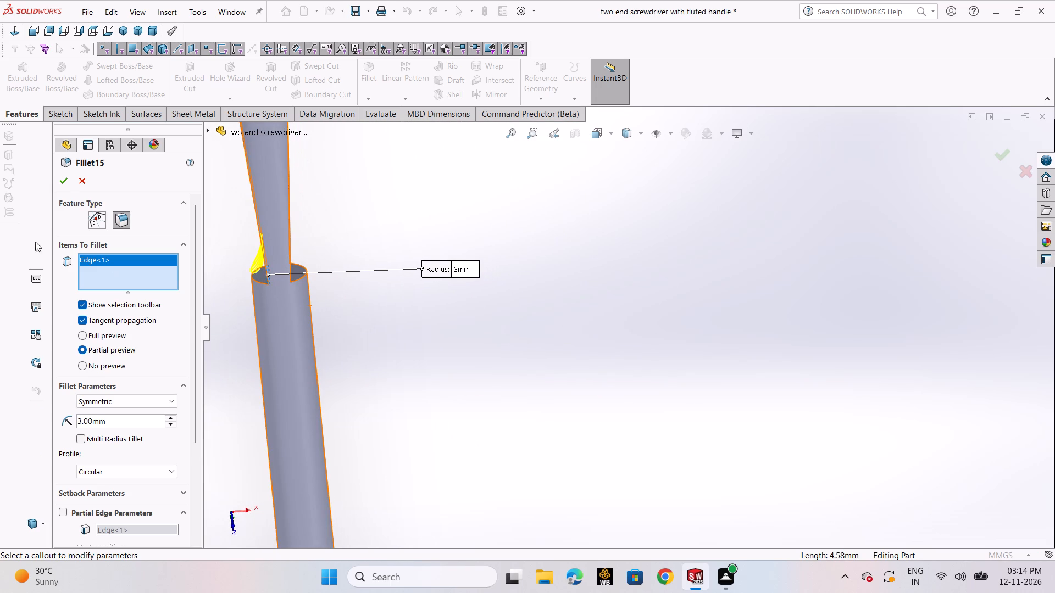
{"action": "left_click", "coordinate": [58, 181]}
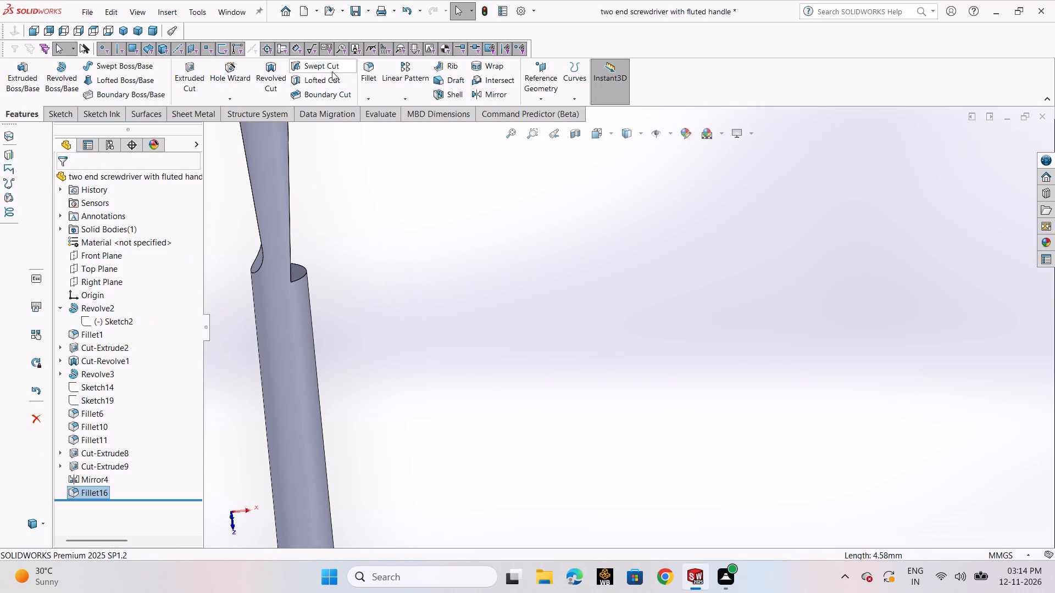
Fillet the matching inner edge of the mirrored taper cut on the opposite side with a 3 mm radius.
{"action": "left_click", "coordinate": [373, 77]}
{"action": "scroll", "coordinate": [325, 241], "scroll_direction": "down", "scroll_amount": 3}
{"action": "middle_click_drag", "start_coordinate": [330, 254], "coordinate": [309, 251]}
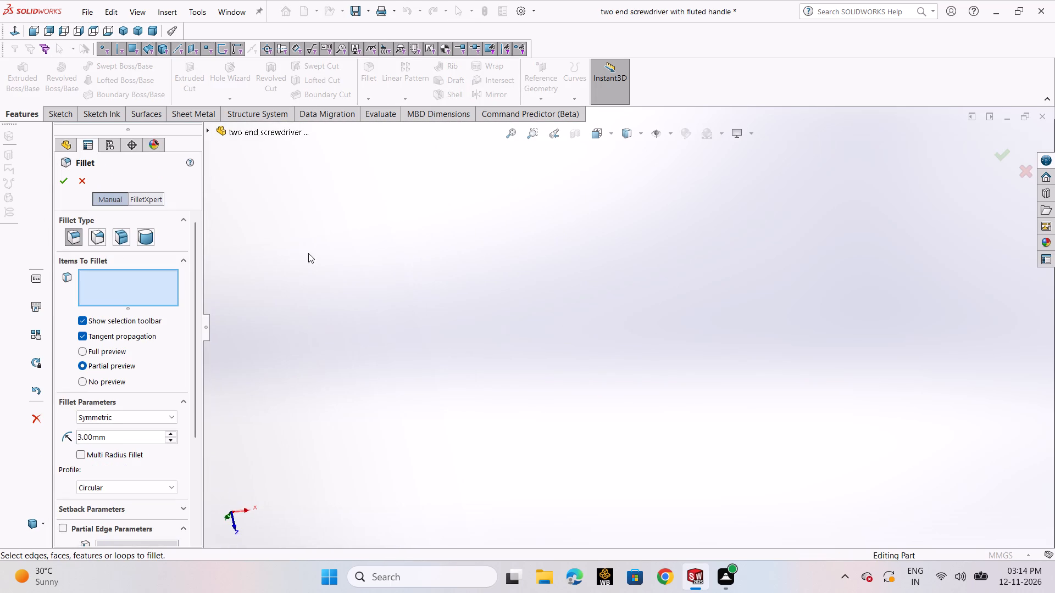
{"action": "scroll", "coordinate": [306, 268], "scroll_direction": "up", "scroll_amount": 4}
{"action": "scroll", "coordinate": [364, 274], "scroll_direction": "down", "scroll_amount": 3}
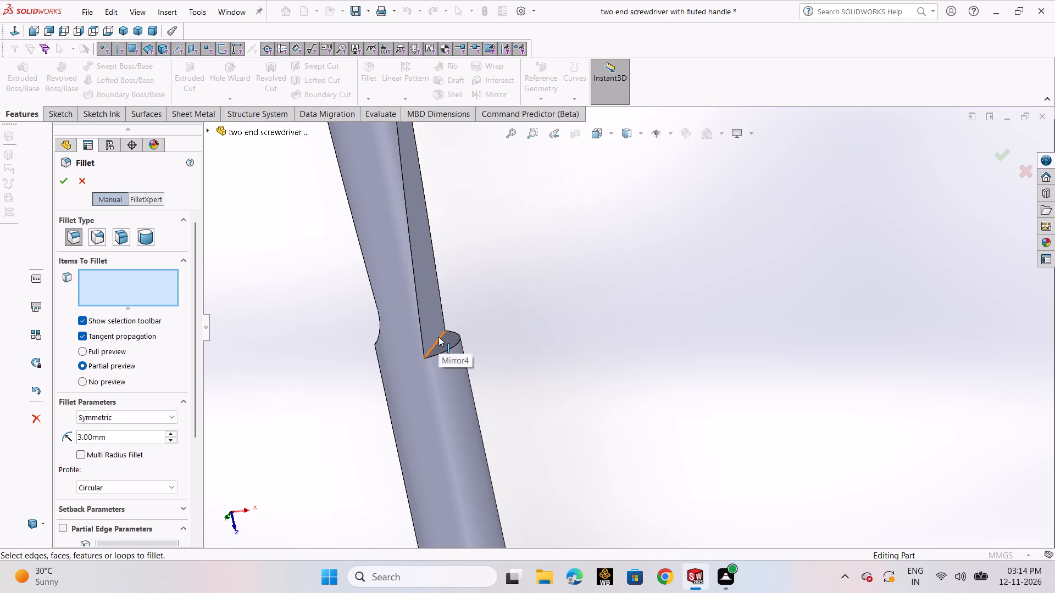
{"action": "left_click", "coordinate": [438, 337]}
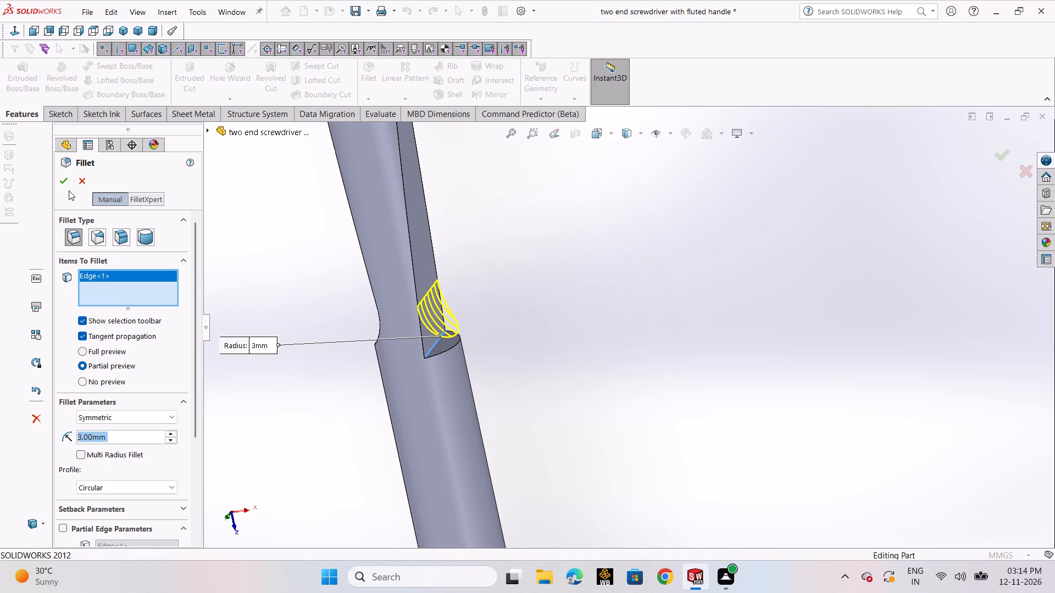
{"action": "left_click", "coordinate": [65, 186]}
{"action": "left_click", "coordinate": [601, 307]}
Examine the flat tip and its transitions into the shaft on both sides, close up and from a distance.
{"action": "scroll", "coordinate": [490, 283], "scroll_direction": "up", "scroll_amount": 6}
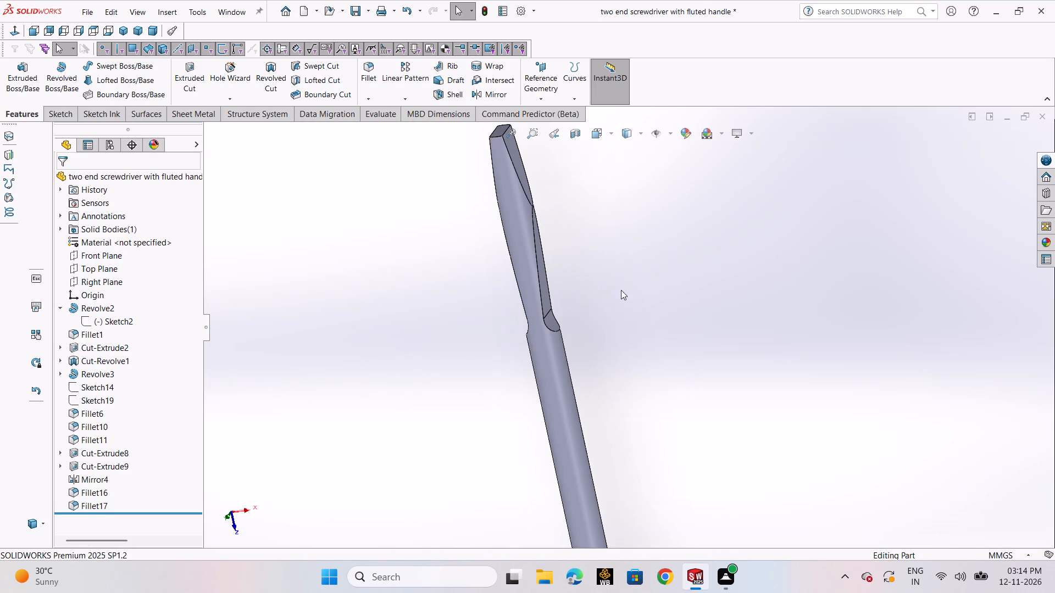
{"action": "middle_click_drag", "start_coordinate": [628, 287], "coordinate": [647, 321]}
{"action": "scroll", "coordinate": [662, 345], "scroll_direction": "down", "scroll_amount": 2}
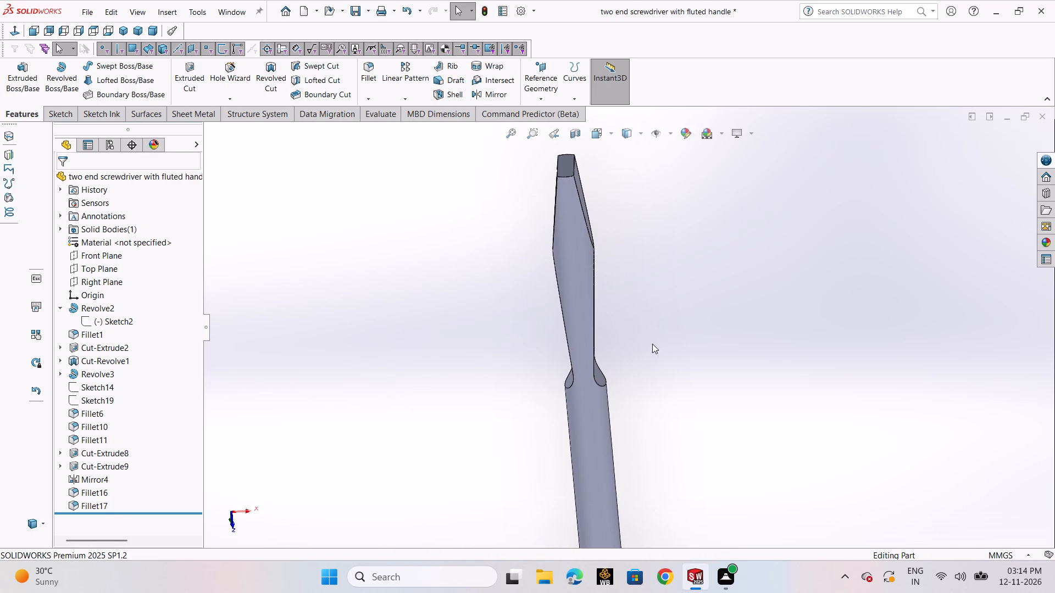
{"action": "scroll", "coordinate": [633, 341], "scroll_direction": "down", "scroll_amount": 2}
{"action": "scroll", "coordinate": [630, 336], "scroll_direction": "up", "scroll_amount": 6}
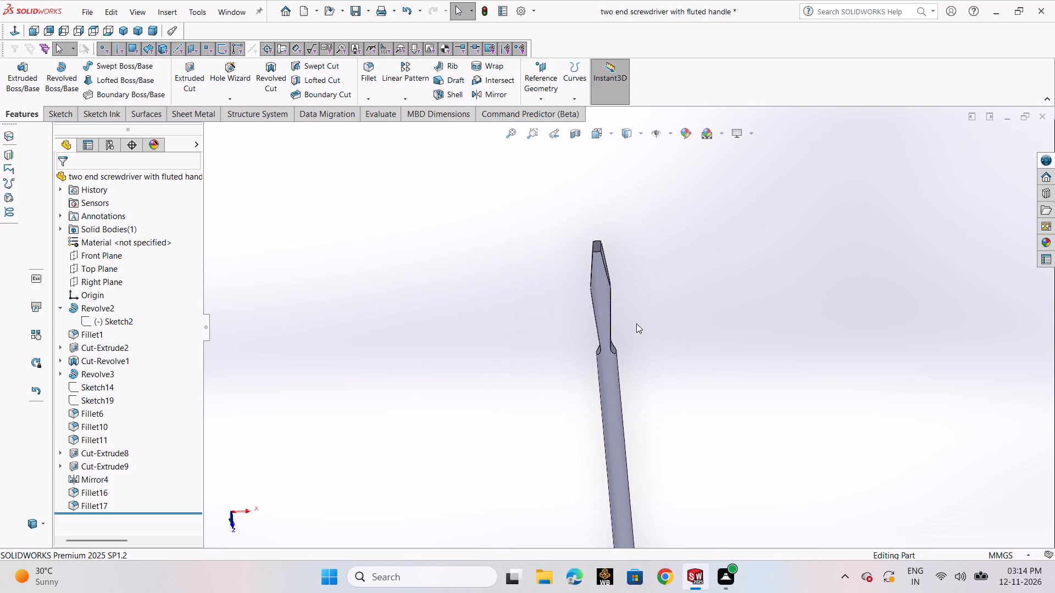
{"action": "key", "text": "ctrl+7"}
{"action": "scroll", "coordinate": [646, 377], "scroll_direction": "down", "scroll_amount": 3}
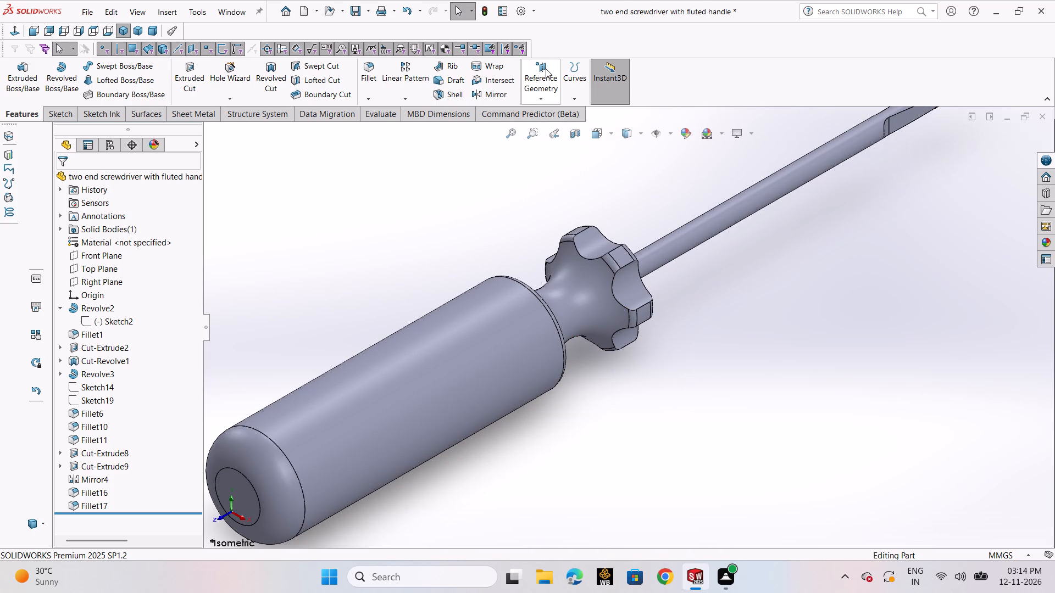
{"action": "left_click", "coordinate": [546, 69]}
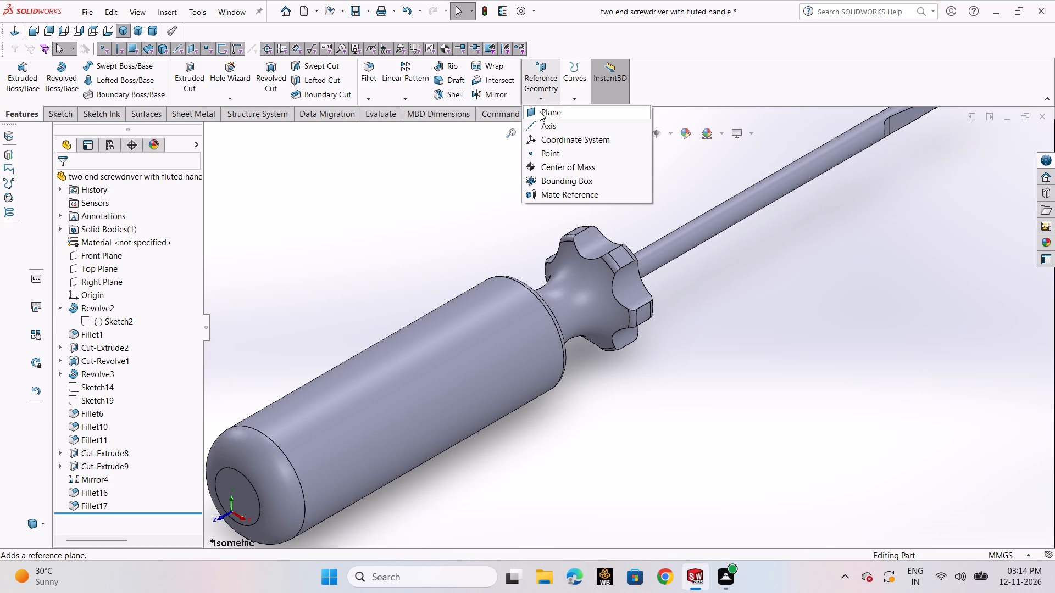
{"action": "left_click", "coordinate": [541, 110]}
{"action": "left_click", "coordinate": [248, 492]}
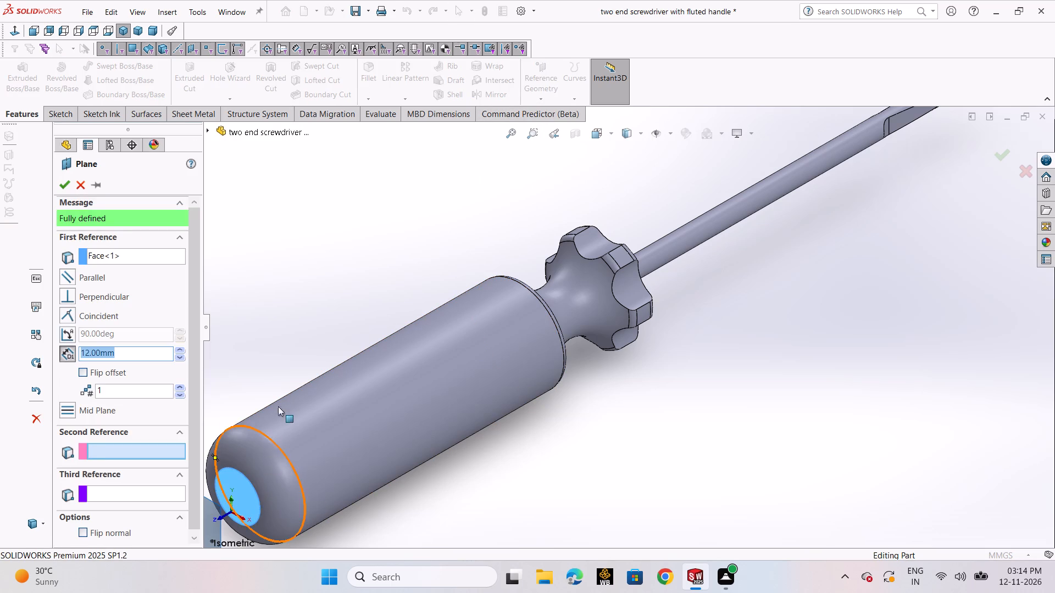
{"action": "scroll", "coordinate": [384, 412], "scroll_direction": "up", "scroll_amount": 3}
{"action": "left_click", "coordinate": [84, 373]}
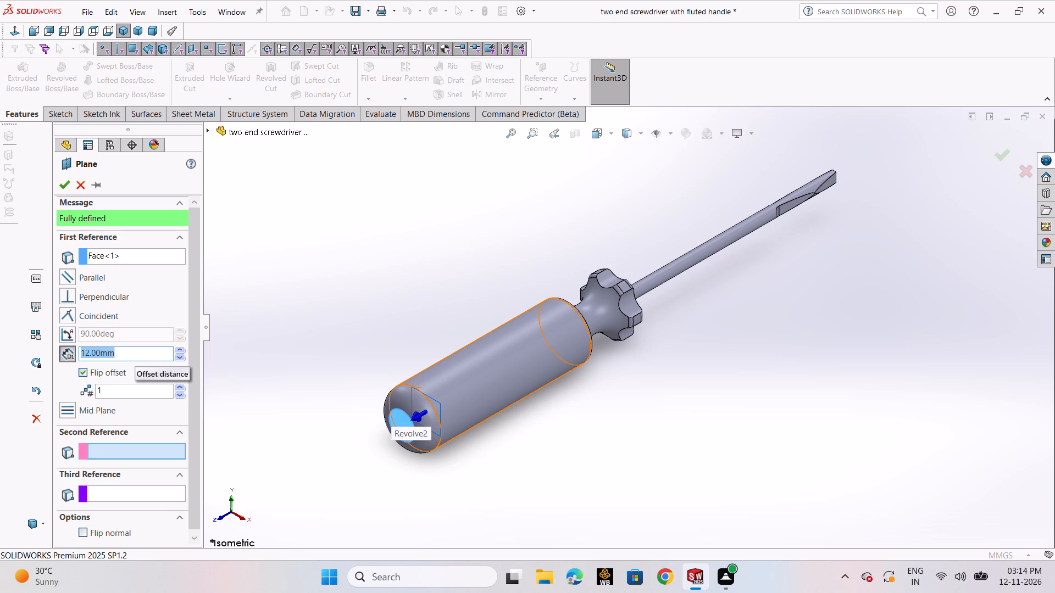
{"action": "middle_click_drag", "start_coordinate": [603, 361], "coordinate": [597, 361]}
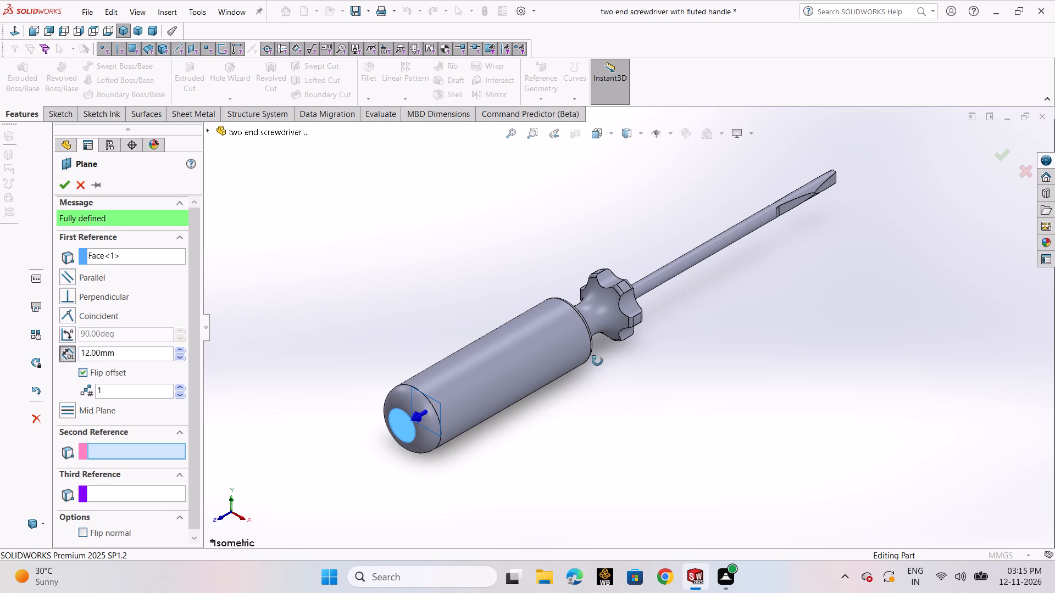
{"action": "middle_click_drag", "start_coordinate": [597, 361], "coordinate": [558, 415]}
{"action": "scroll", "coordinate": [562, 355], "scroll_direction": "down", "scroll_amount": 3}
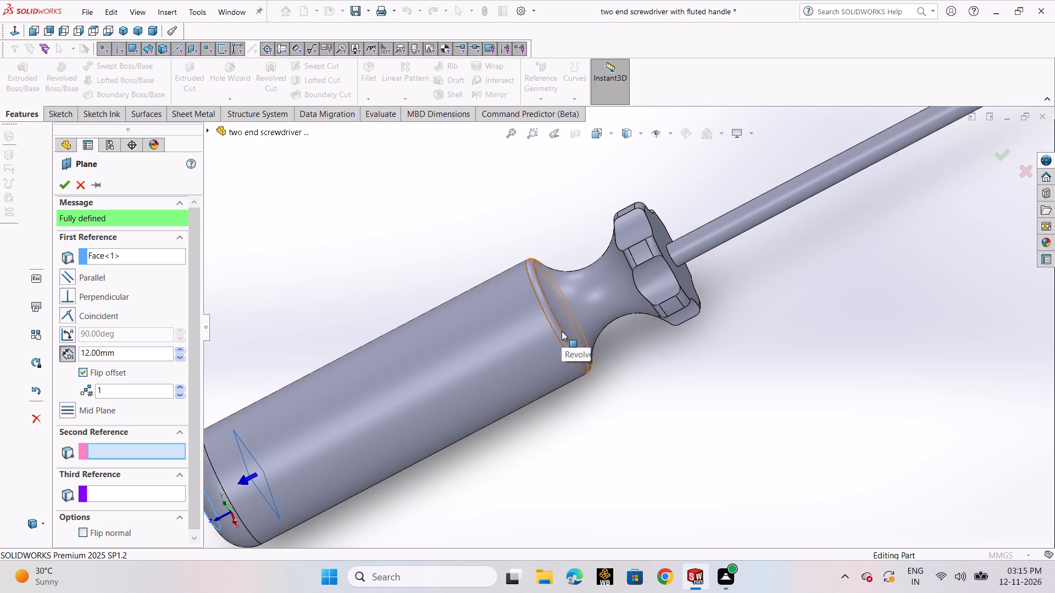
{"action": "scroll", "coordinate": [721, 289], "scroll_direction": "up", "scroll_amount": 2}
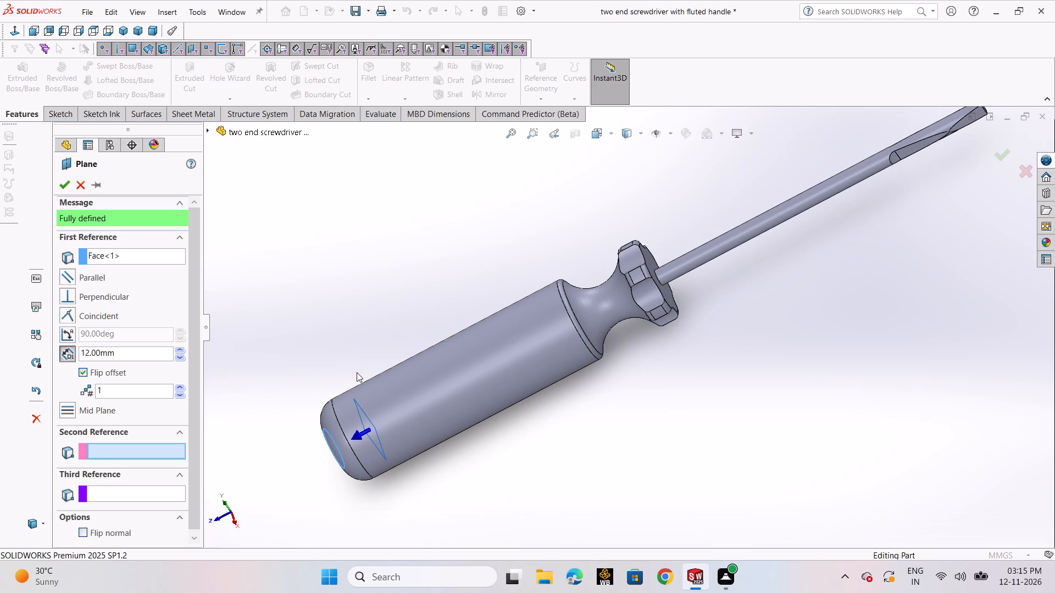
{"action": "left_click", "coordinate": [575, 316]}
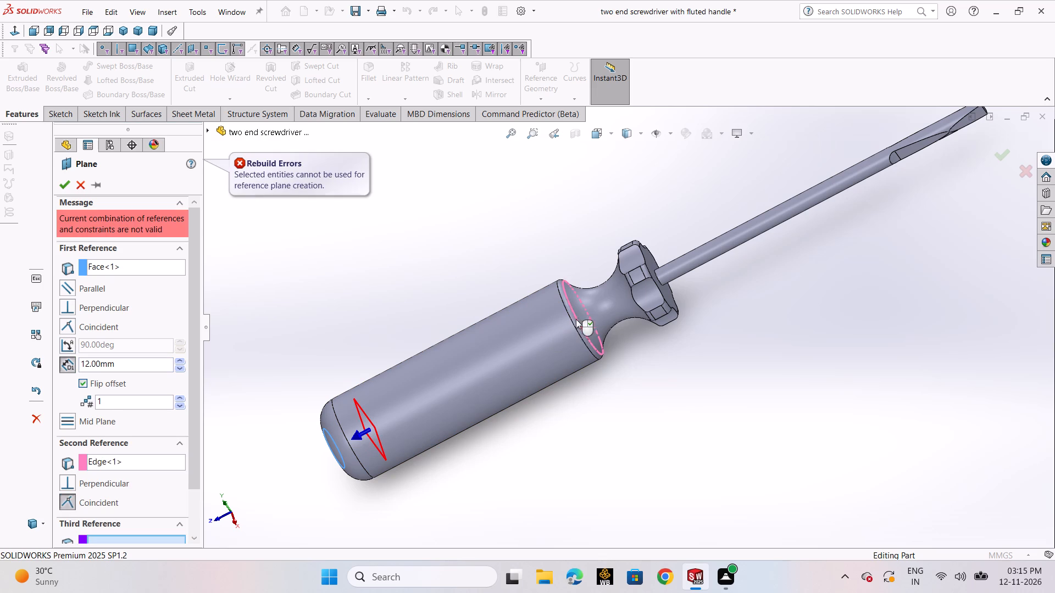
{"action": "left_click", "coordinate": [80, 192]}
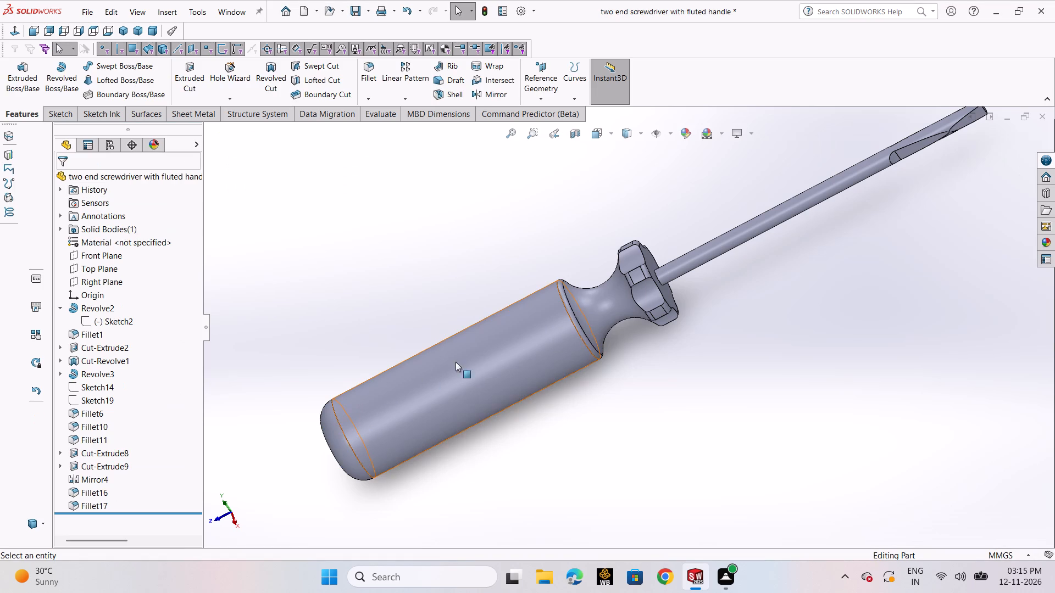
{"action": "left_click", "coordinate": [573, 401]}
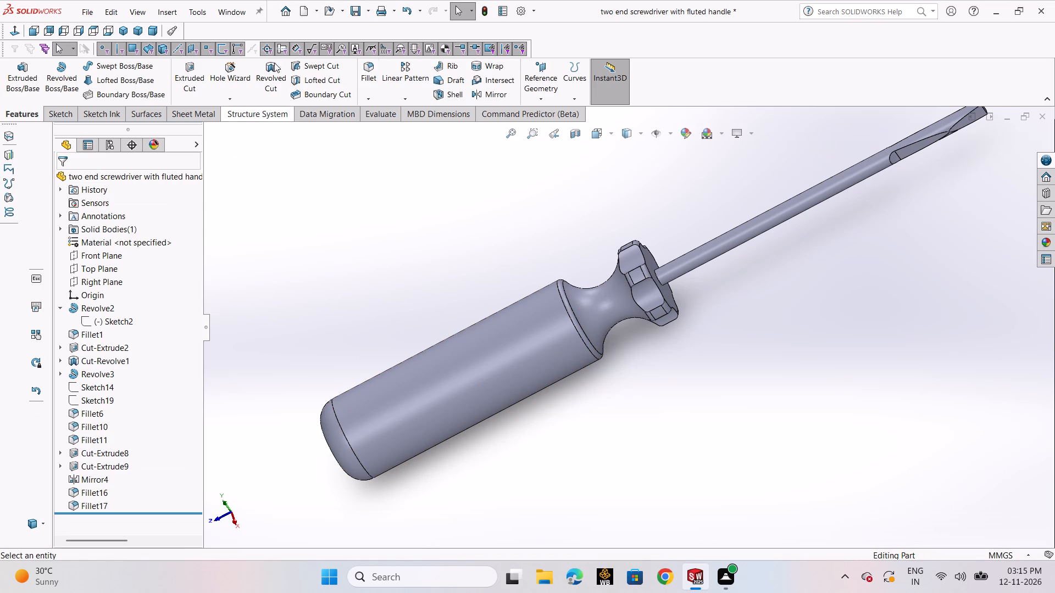
Create a reference plane offset 54 mm (108/2) from the handle's flat end face, flipped inward into the handle.
{"action": "left_click", "coordinate": [533, 97]}
{"action": "left_click", "coordinate": [535, 118]}
{"action": "scroll", "coordinate": [370, 395], "scroll_direction": "up", "scroll_amount": 1}
{"action": "middle_click_drag", "start_coordinate": [374, 365], "coordinate": [451, 323]}
{"action": "left_click", "coordinate": [525, 409]}
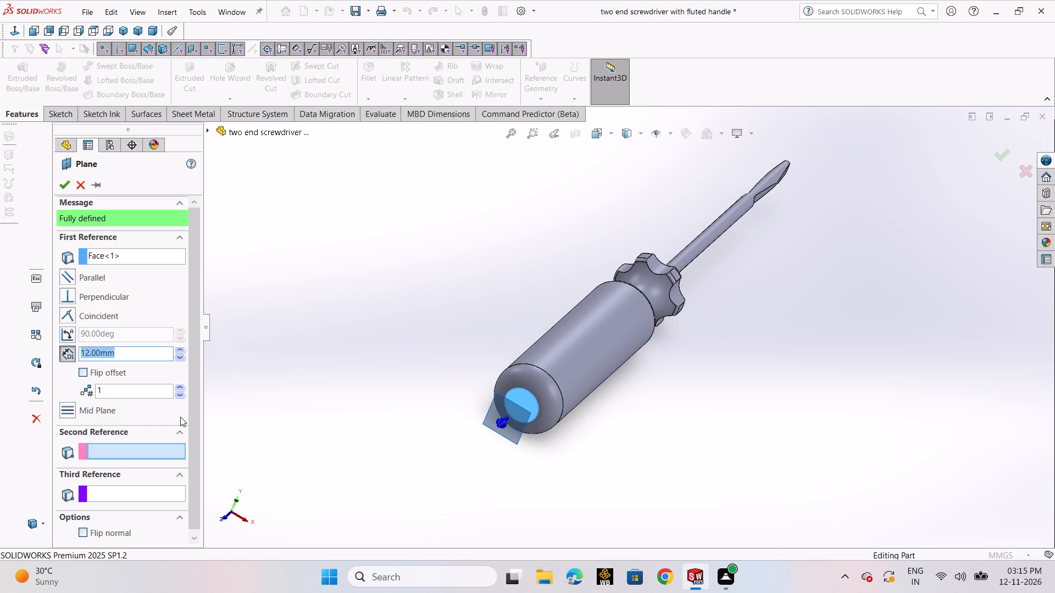
{"action": "left_click", "coordinate": [84, 375]}
{"action": "double_click", "coordinate": [134, 348]}
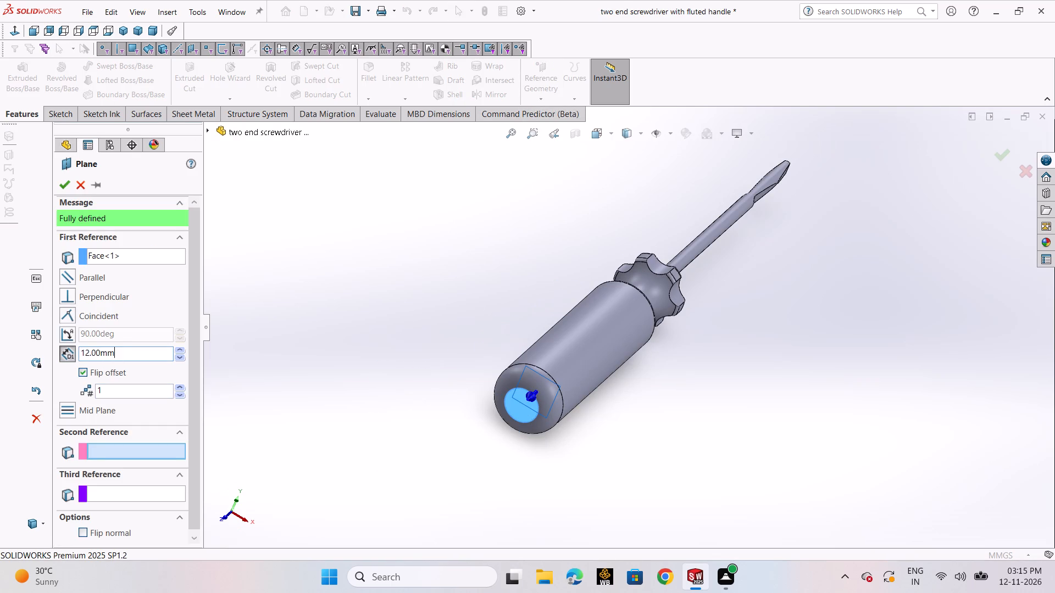
{"action": "type", "text": "108/2"}
{"action": "key", "text": "Return"}
{"action": "left_click", "coordinate": [69, 187]}
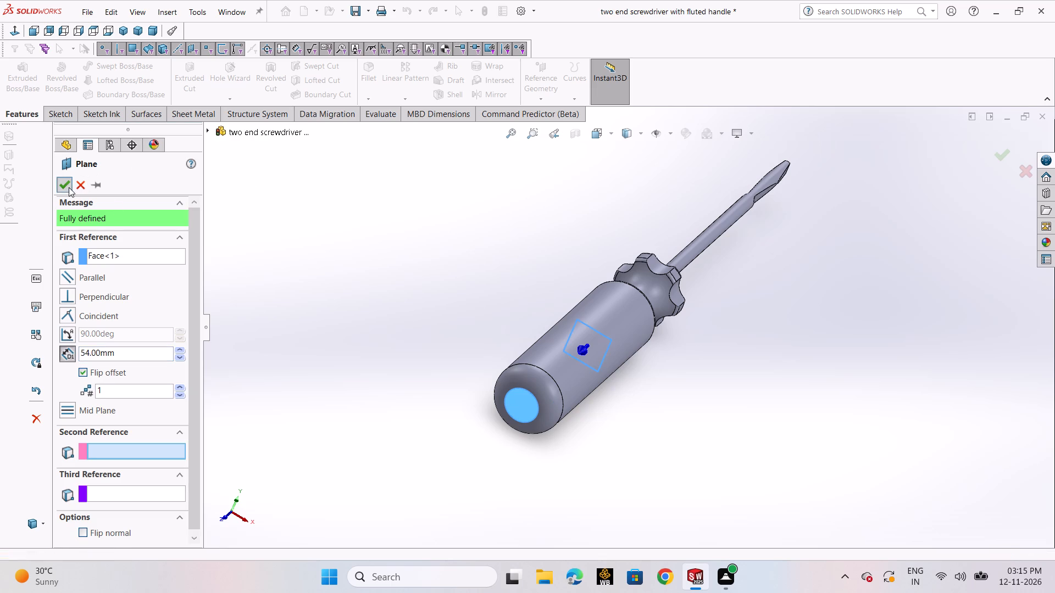
{"action": "left_click", "coordinate": [425, 191]}
Sketch the flute profiles on the new mid-handle plane by converting Sketch7 from Cut-Extrude2, and finish the sketch.
{"action": "middle_click_drag", "start_coordinate": [734, 266], "coordinate": [679, 337]}
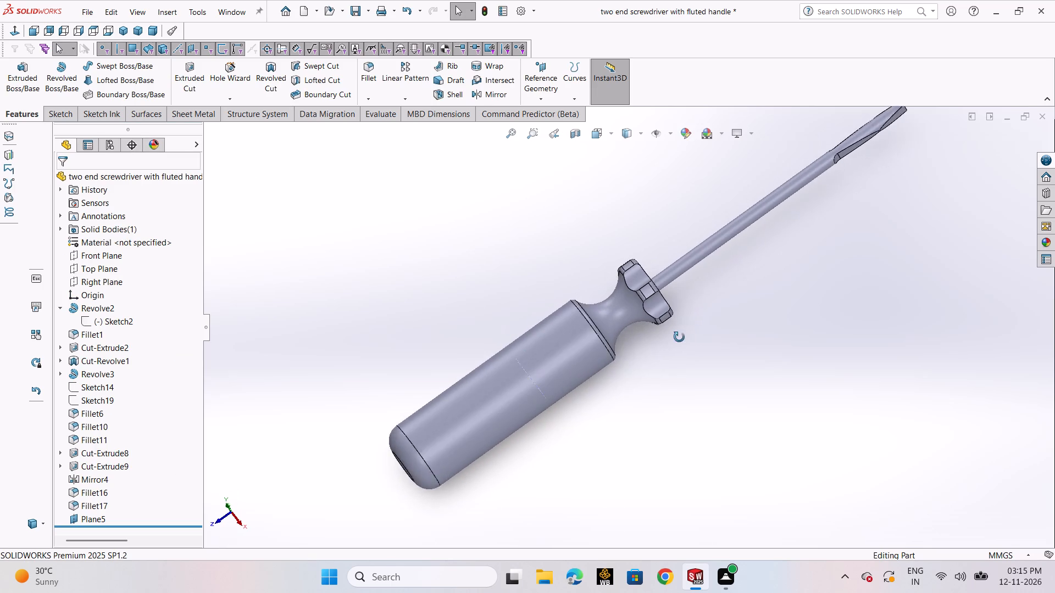
{"action": "middle_click_drag", "start_coordinate": [679, 337], "coordinate": [678, 338]}
{"action": "scroll", "coordinate": [674, 343], "scroll_direction": "up", "scroll_amount": 1}
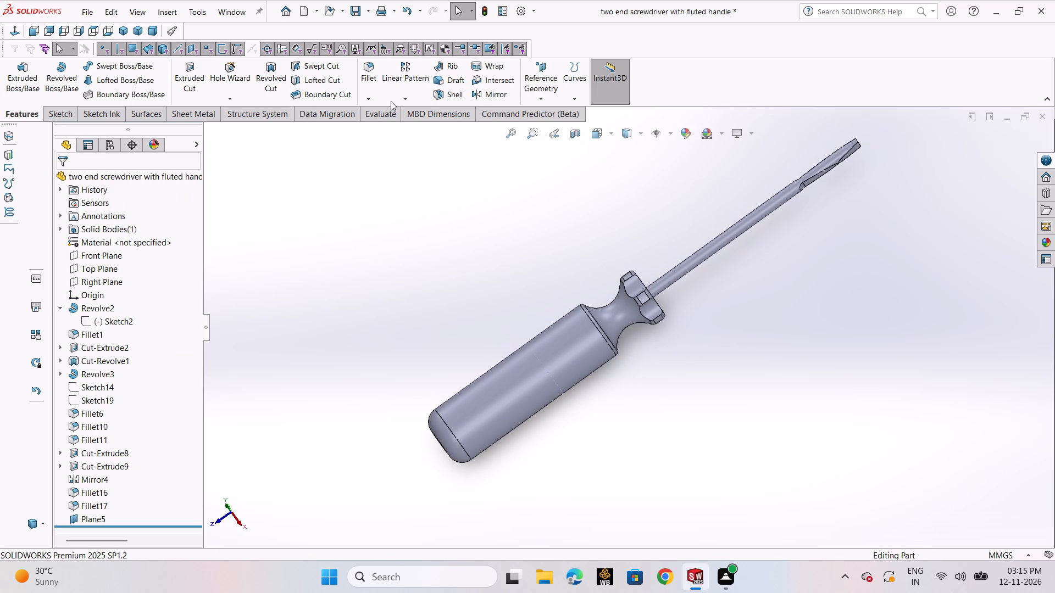
{"action": "left_click", "coordinate": [88, 524]}
{"action": "left_click", "coordinate": [88, 522]}
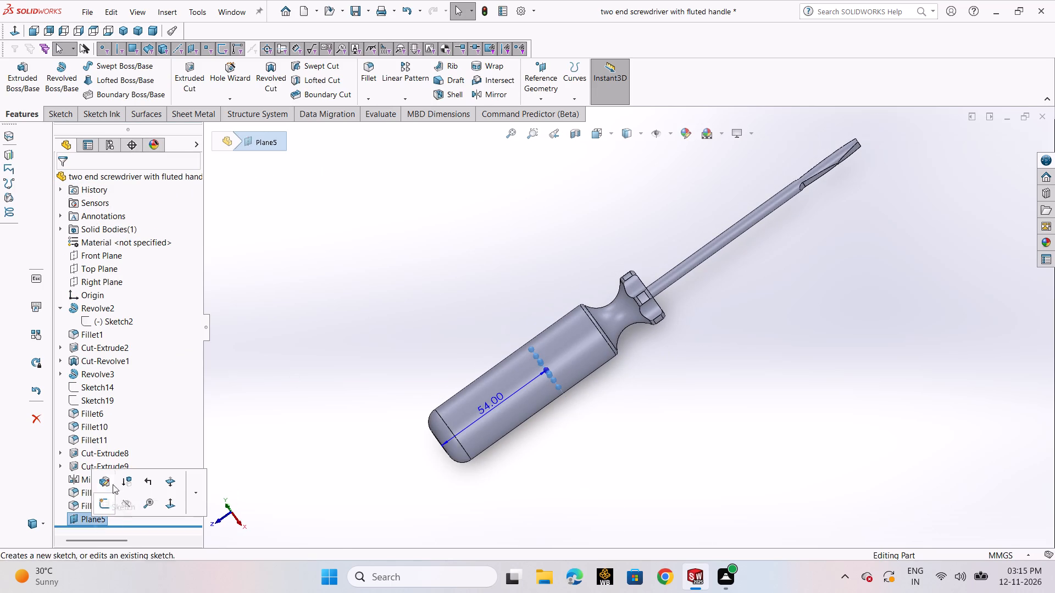
{"action": "left_click", "coordinate": [99, 505]}
{"action": "scroll", "coordinate": [634, 264], "scroll_direction": "up", "scroll_amount": 3}
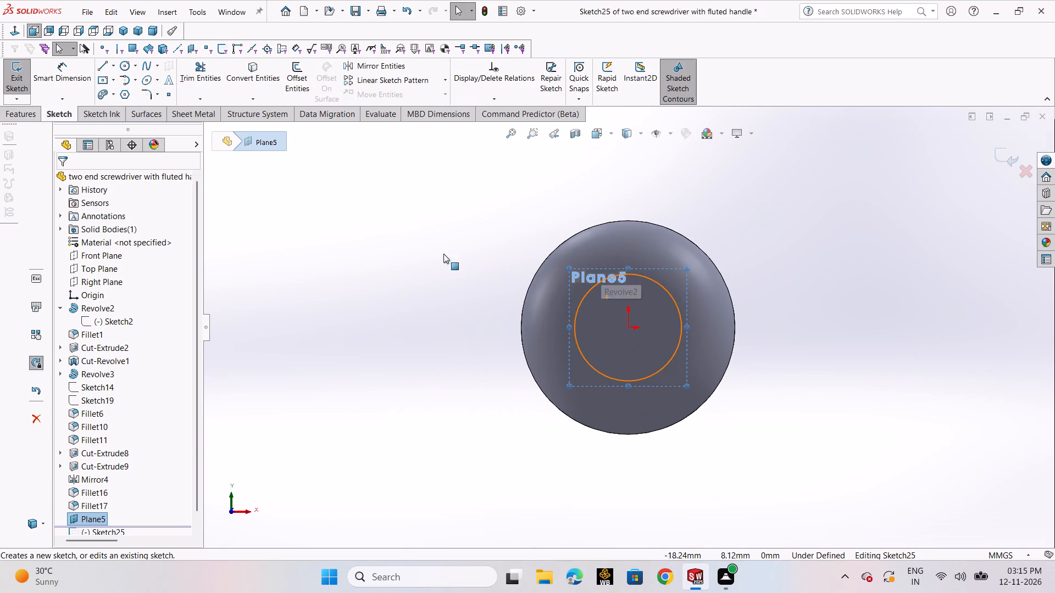
{"action": "left_click", "coordinate": [260, 75]}
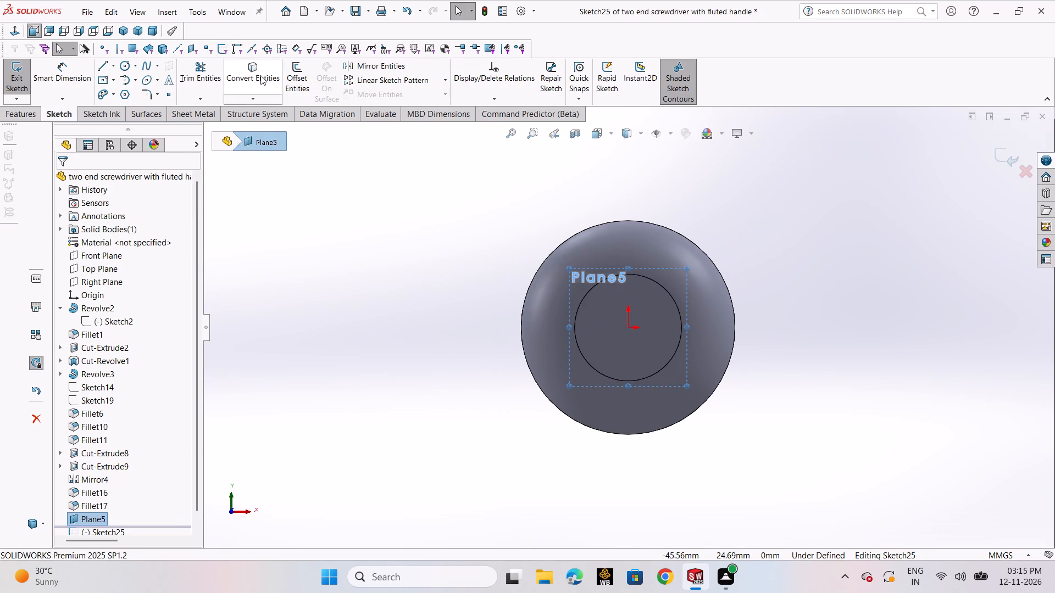
{"action": "left_click", "coordinate": [209, 130]}
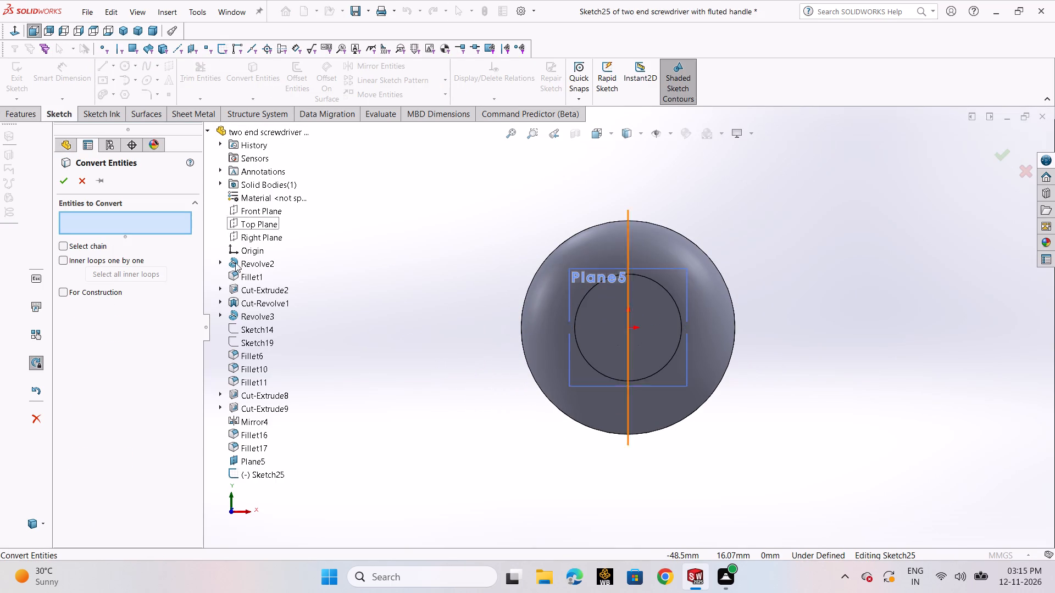
{"action": "left_click", "coordinate": [218, 289]}
{"action": "left_click", "coordinate": [222, 289]}
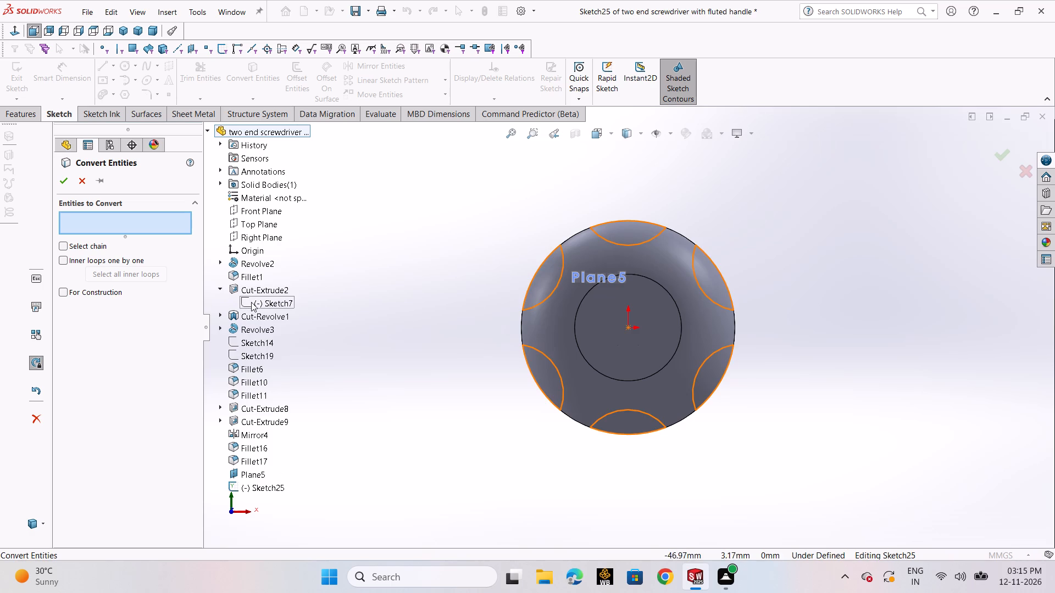
{"action": "left_click", "coordinate": [252, 302]}
{"action": "left_click", "coordinate": [61, 178]}
{"action": "scroll", "coordinate": [681, 159], "scroll_direction": "up", "scroll_amount": 2}
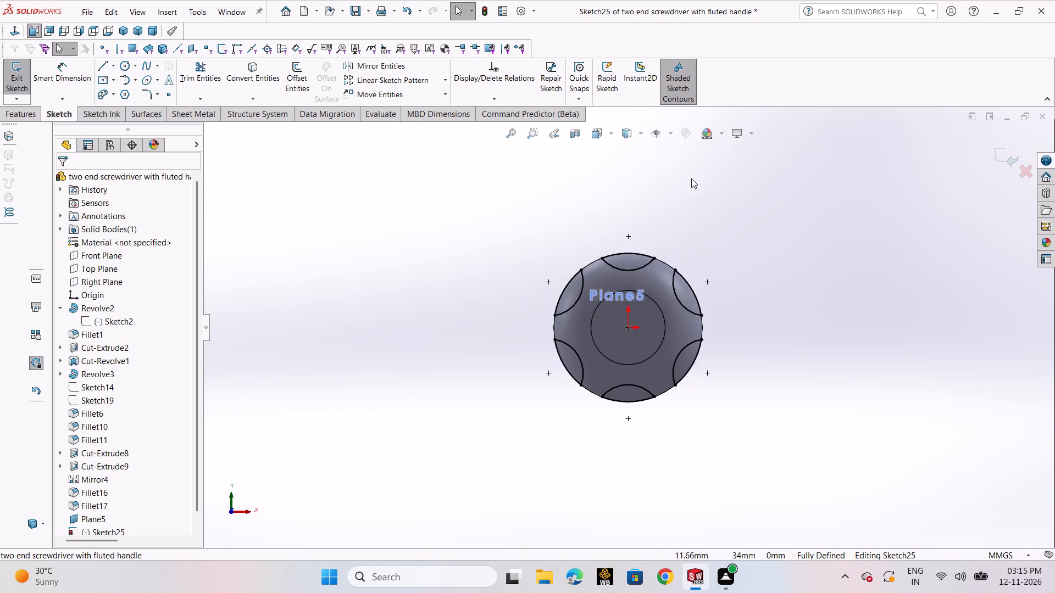
{"action": "scroll", "coordinate": [691, 178], "scroll_direction": "up", "scroll_amount": 3}
{"action": "middle_click_drag", "start_coordinate": [736, 212], "coordinate": [668, 298]}
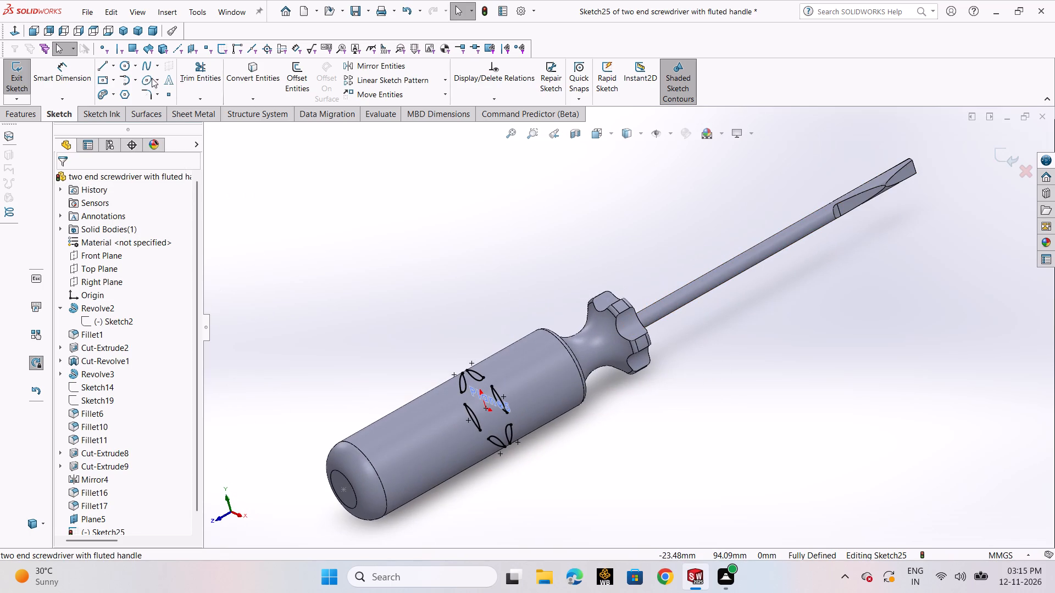
{"action": "left_click", "coordinate": [16, 75]}
Cut the flutes along the handle by extruding the converted sketch with the Through All - Both end condition.
{"action": "left_click", "coordinate": [186, 77]}
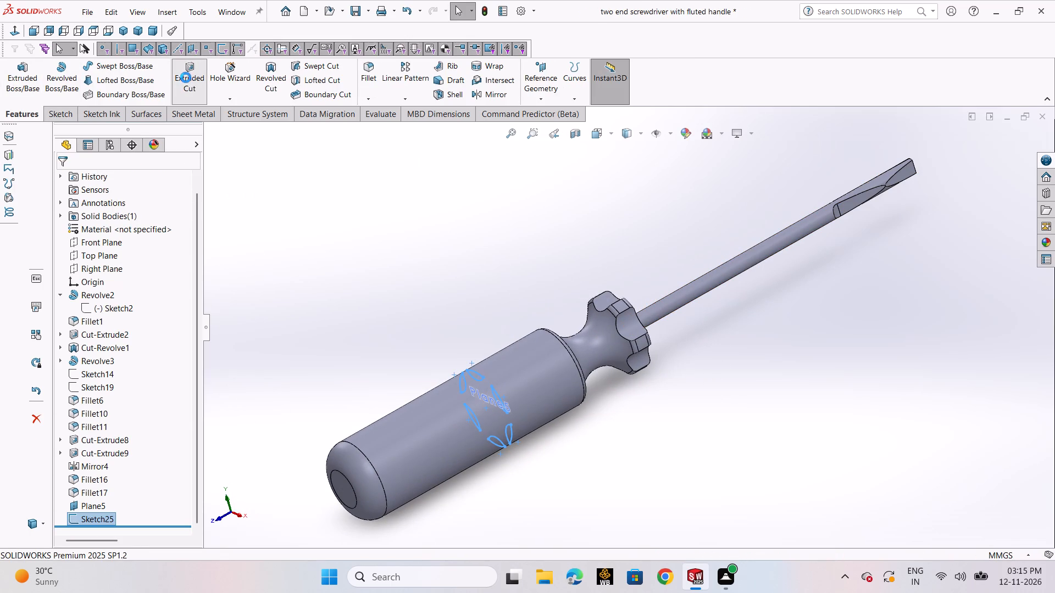
{"action": "left_click", "coordinate": [160, 259]}
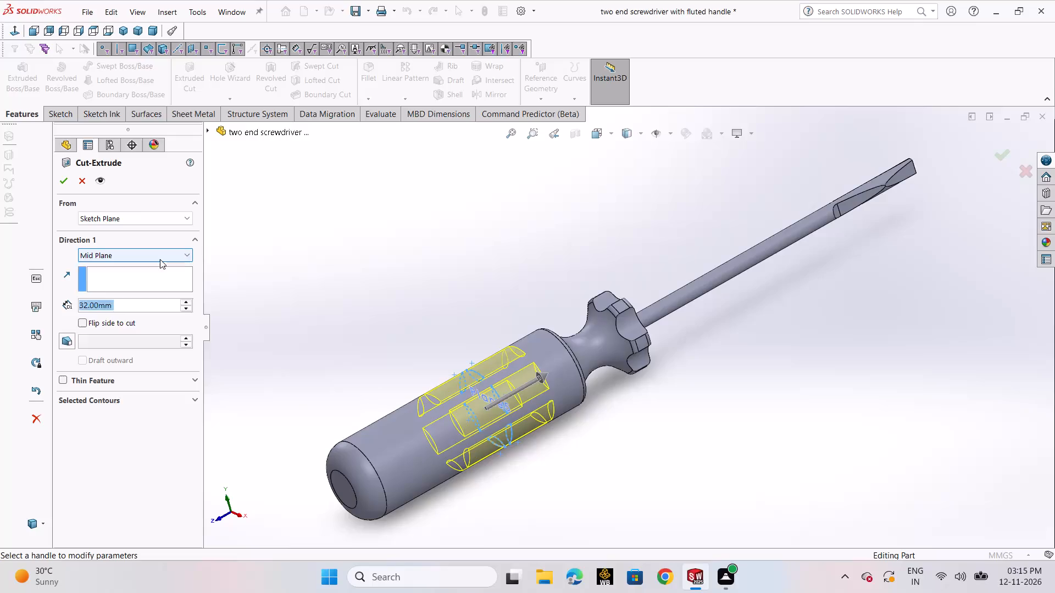
{"action": "left_click", "coordinate": [135, 287]}
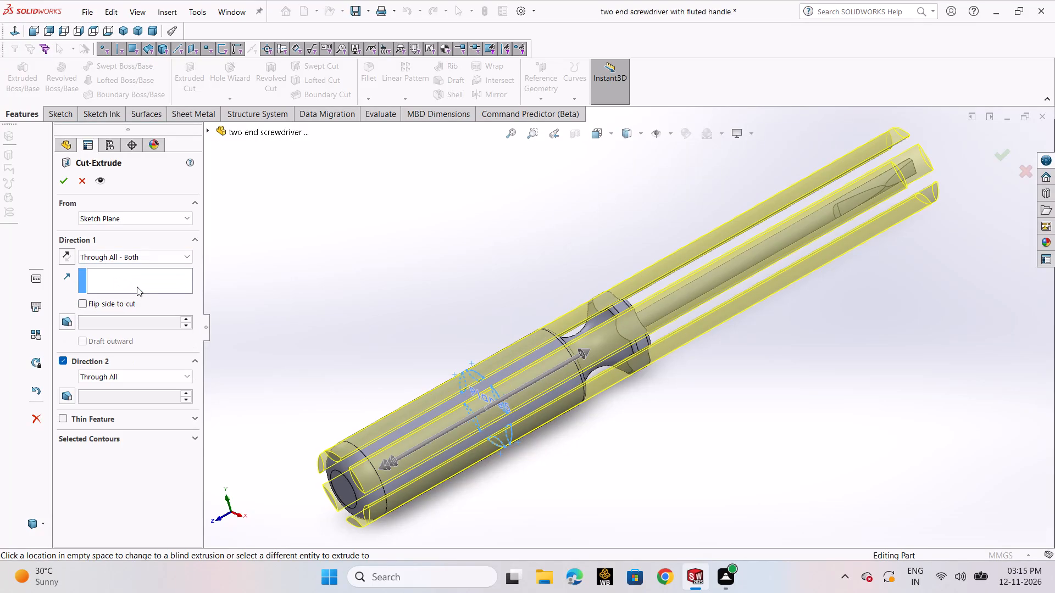
{"action": "scroll", "coordinate": [829, 203], "scroll_direction": "up", "scroll_amount": 2}
{"action": "middle_click_drag", "start_coordinate": [937, 177], "coordinate": [841, 258]}
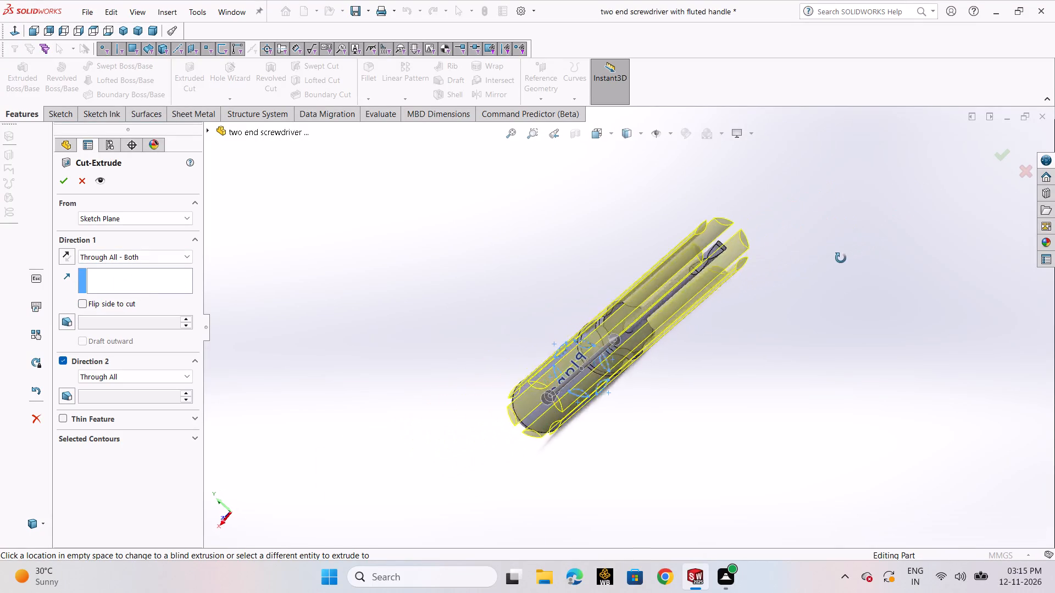
{"action": "middle_click_drag", "start_coordinate": [841, 258], "coordinate": [894, 287]}
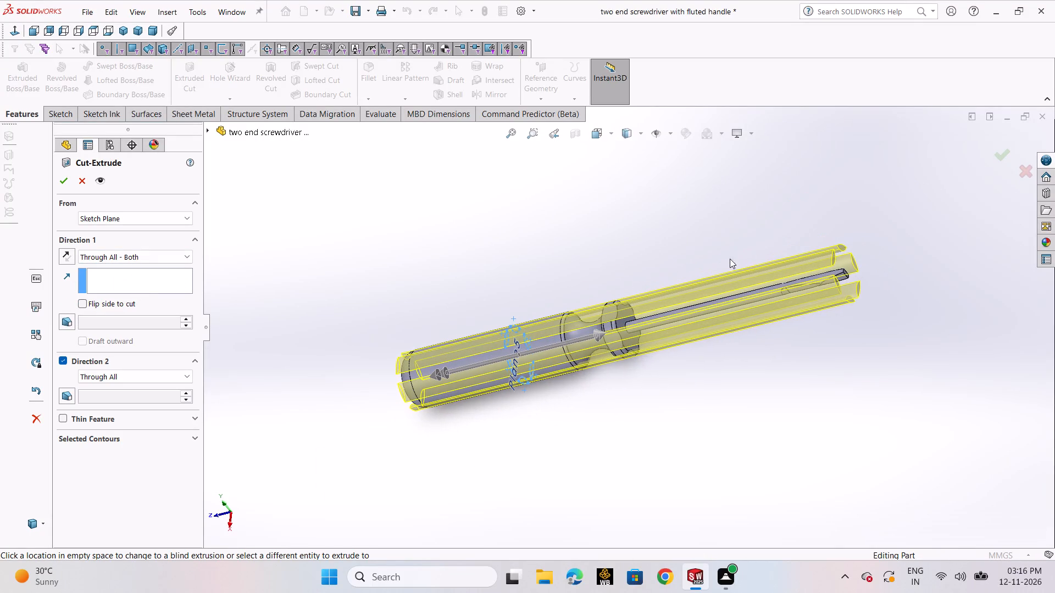
{"action": "left_click", "coordinate": [65, 188]}
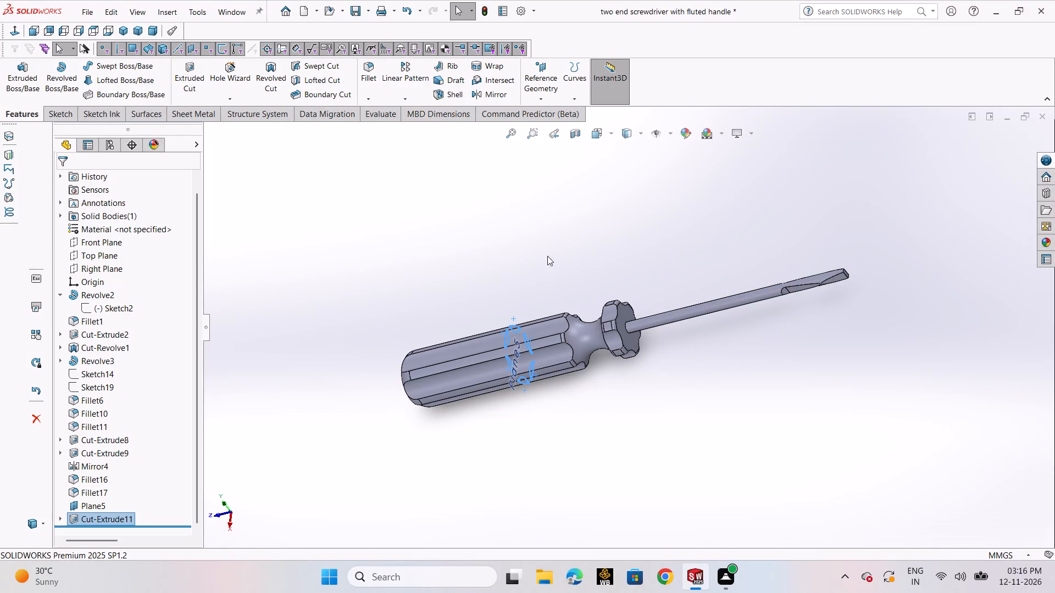
{"action": "left_click", "coordinate": [604, 259]}
Examine the fluted handle, collar and shaft from several angles, close up and from a distance.
{"action": "scroll", "coordinate": [661, 262], "scroll_direction": "down", "scroll_amount": 4}
{"action": "middle_click_drag", "start_coordinate": [659, 262], "coordinate": [653, 261]}
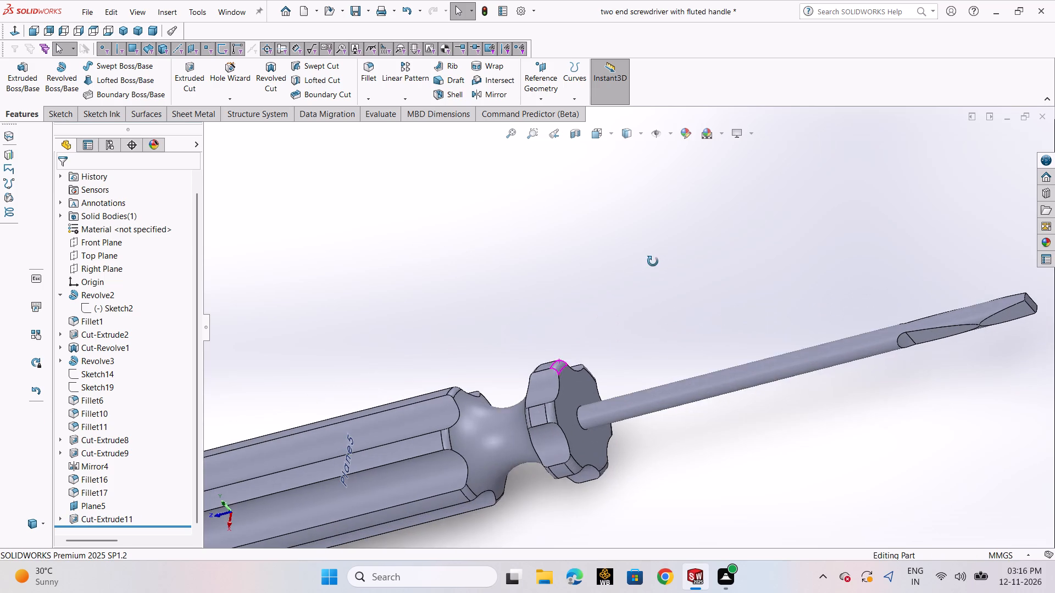
{"action": "middle_click_drag", "start_coordinate": [653, 261], "coordinate": [732, 241]}
{"action": "scroll", "coordinate": [697, 258], "scroll_direction": "up", "scroll_amount": 7}
{"action": "scroll", "coordinate": [695, 244], "scroll_direction": "down", "scroll_amount": 2}
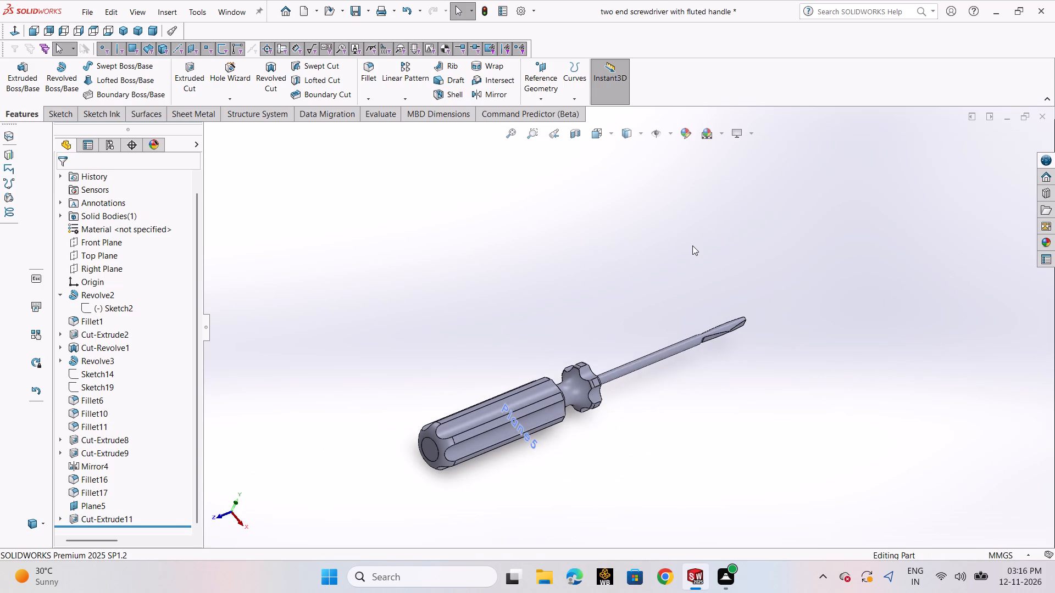
{"action": "scroll", "coordinate": [675, 265], "scroll_direction": "down", "scroll_amount": 1}
{"action": "middle_click_drag", "start_coordinate": [673, 268], "coordinate": [586, 368]}
{"action": "scroll", "coordinate": [583, 327], "scroll_direction": "up", "scroll_amount": 3}
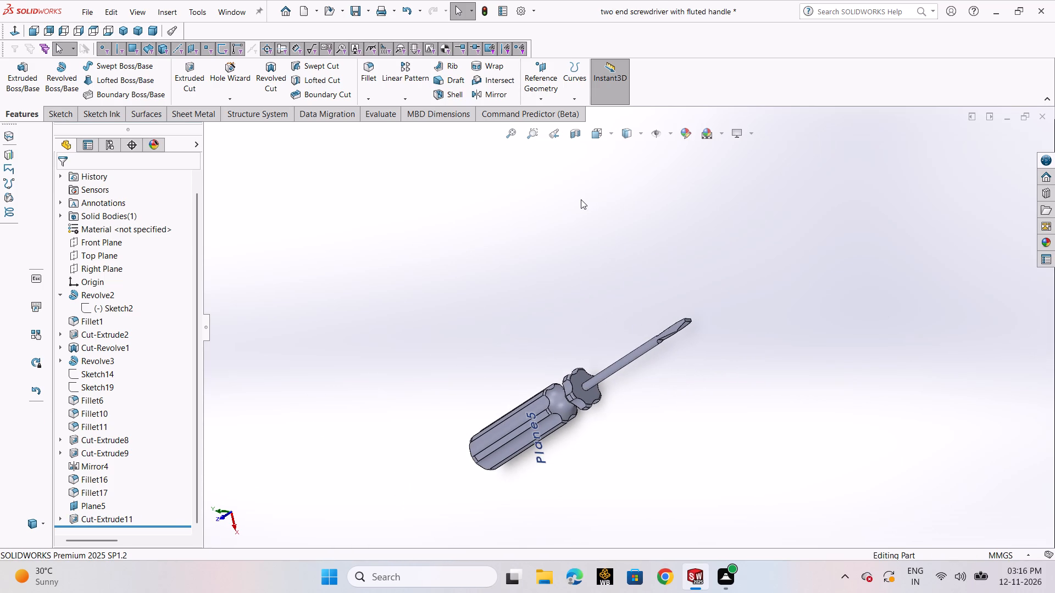
{"action": "key", "text": "ctrl+7"}
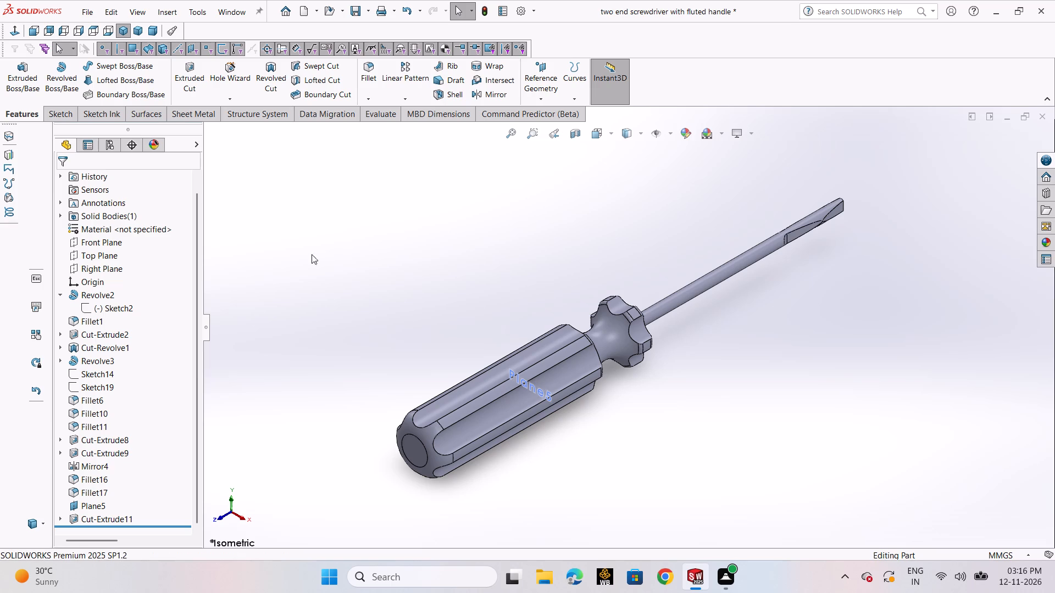
Delete the flat tip's taper cut Cut-Extrude9 together with its dependent mirror and fillets.
{"action": "left_click", "coordinate": [108, 449]}
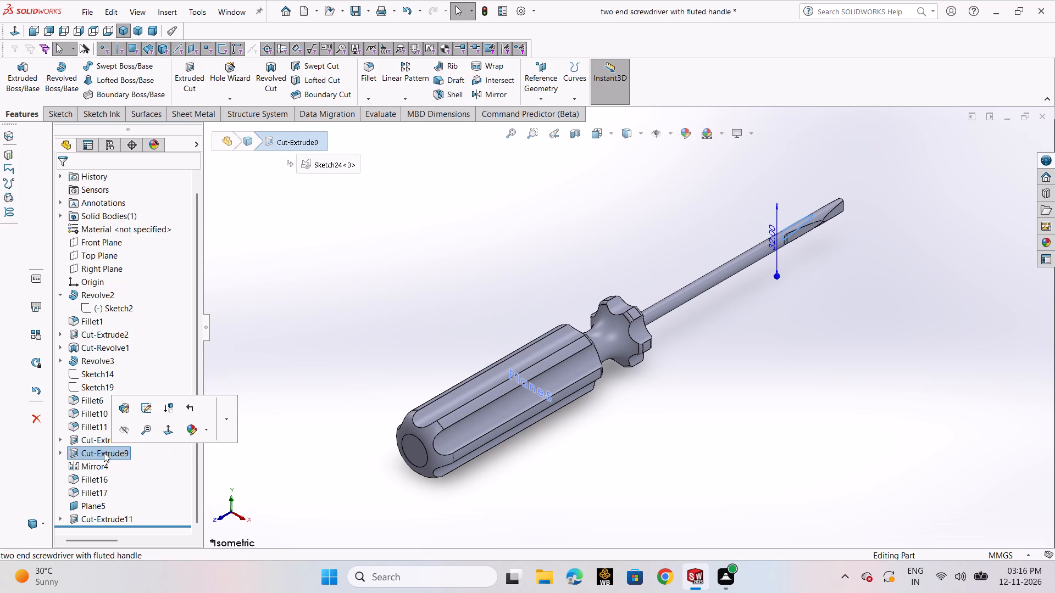
{"action": "key", "text": "Delete"}
{"action": "left_click", "coordinate": [611, 213]}
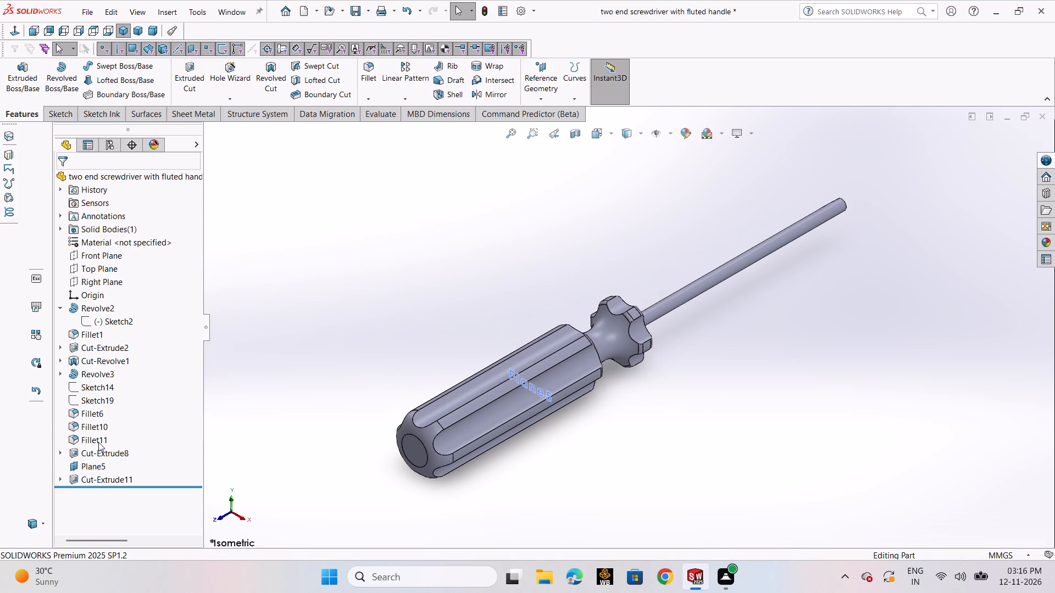
Delete the cut feature Cut-Extrude8 at the shaft's tip.
{"action": "left_click", "coordinate": [93, 454]}
{"action": "key", "text": "Delete"}
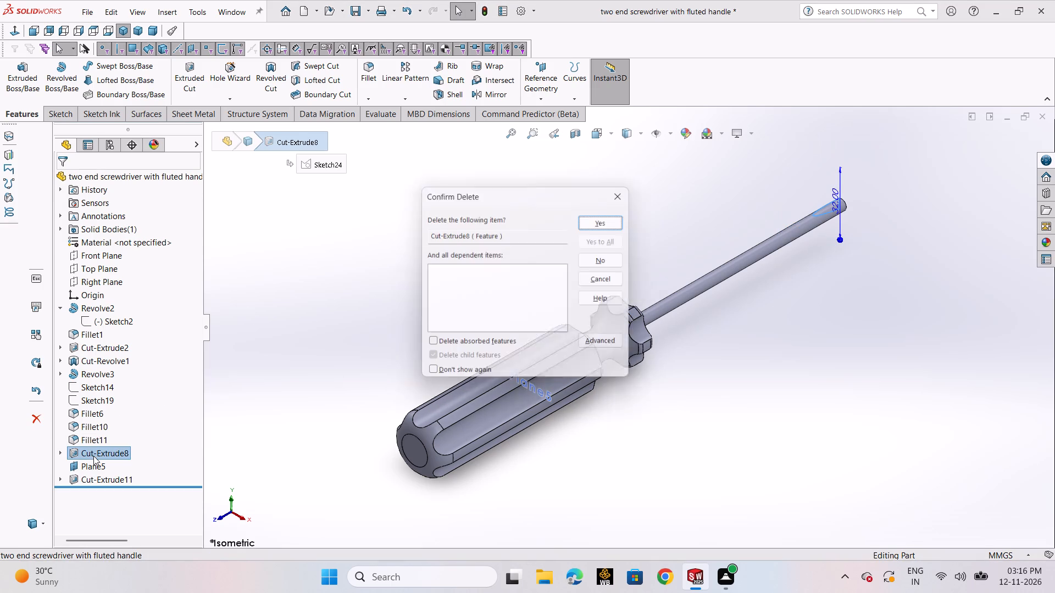
{"action": "left_click", "coordinate": [618, 211]}
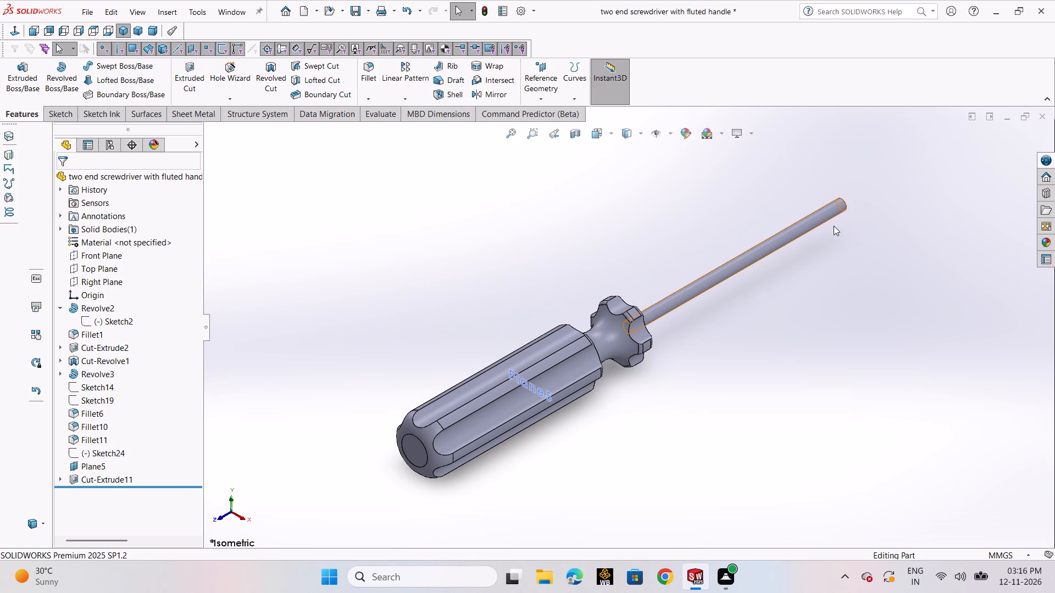
Start a sketch on the Top Plane and draw a 1 mm line along the shaft's end edge from its midpoint, towards negative X.
{"action": "left_click", "coordinate": [92, 270]}
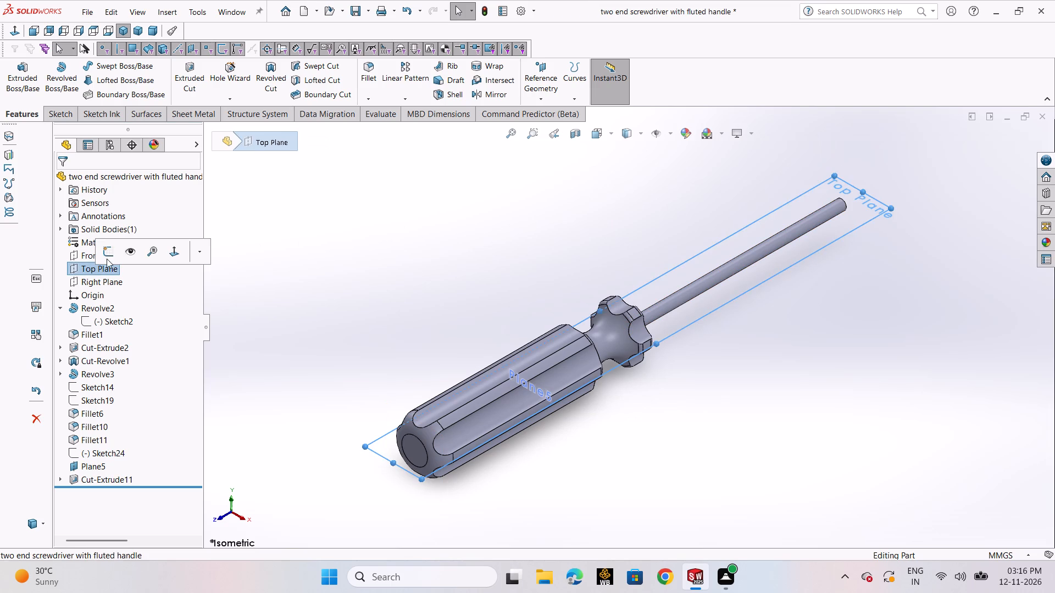
{"action": "left_click", "coordinate": [112, 252]}
{"action": "scroll", "coordinate": [630, 165], "scroll_direction": "up", "scroll_amount": 2}
{"action": "scroll", "coordinate": [635, 164], "scroll_direction": "down", "scroll_amount": 3}
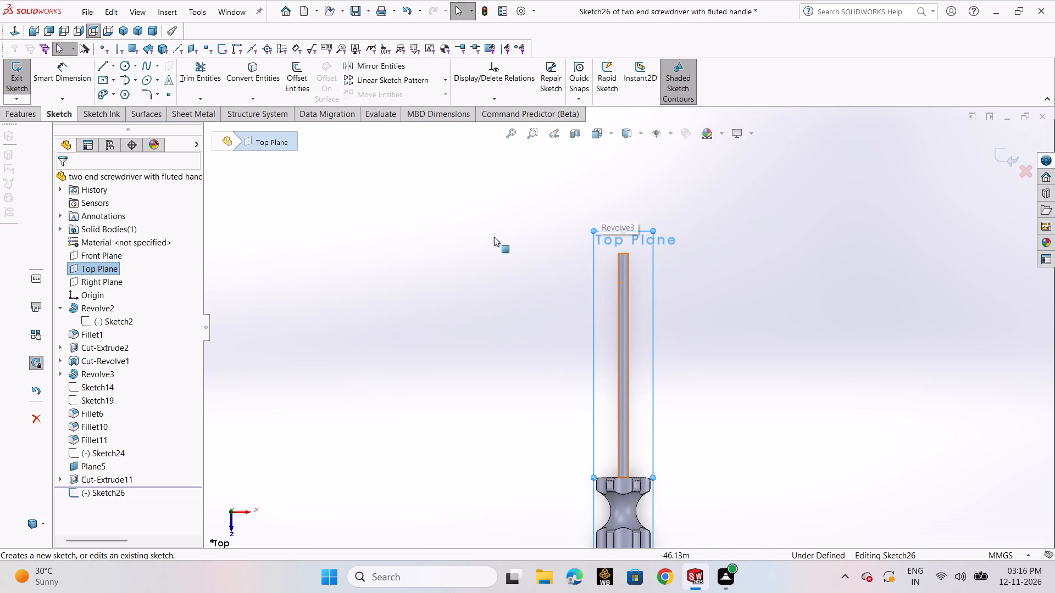
{"action": "left_click", "coordinate": [112, 66]}
{"action": "left_click", "coordinate": [119, 78]}
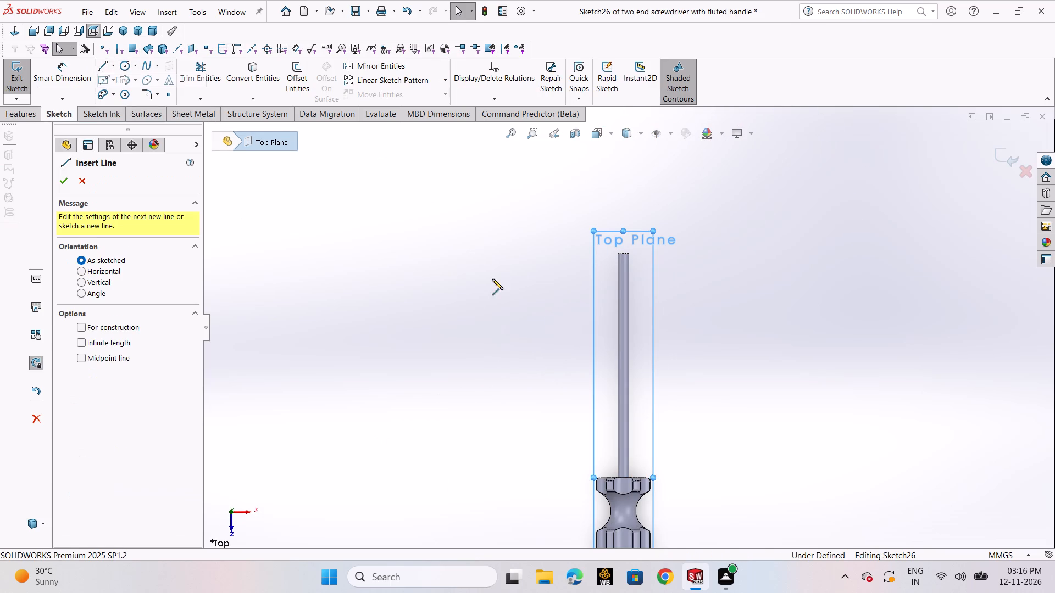
{"action": "scroll", "coordinate": [628, 278], "scroll_direction": "down", "scroll_amount": 9}
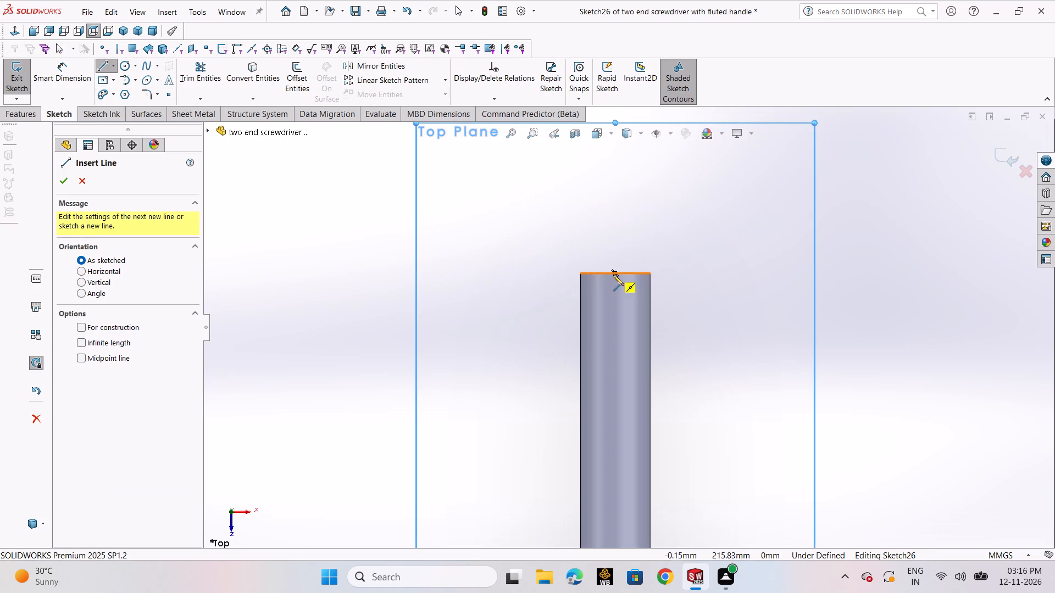
{"action": "left_click", "coordinate": [614, 275]}
{"action": "left_click", "coordinate": [596, 275]}
{"action": "key", "text": "1"}
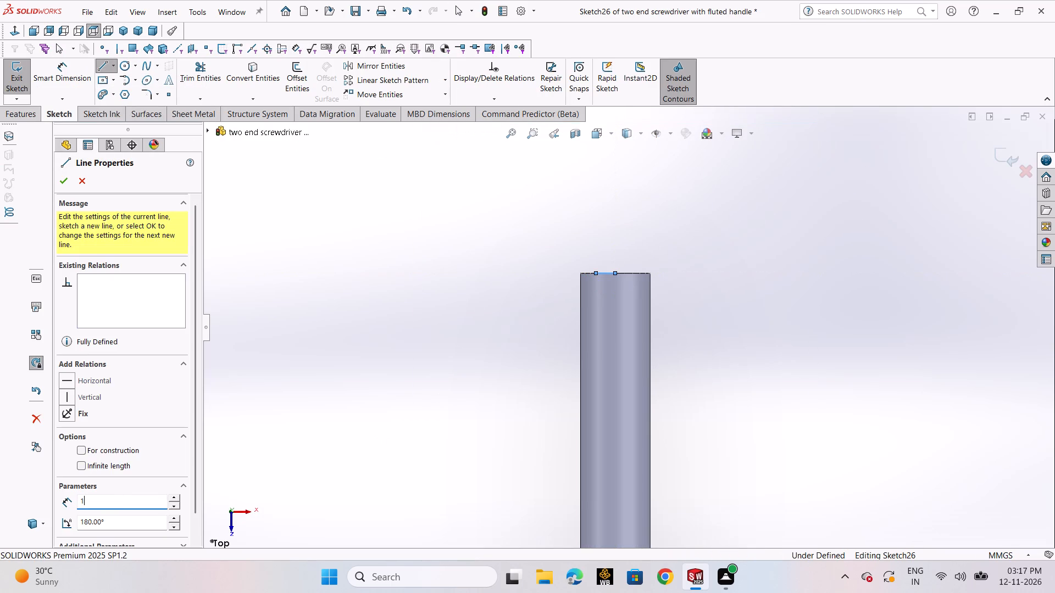
{"action": "key", "text": "Return"}
{"action": "right_click", "coordinate": [467, 238]}
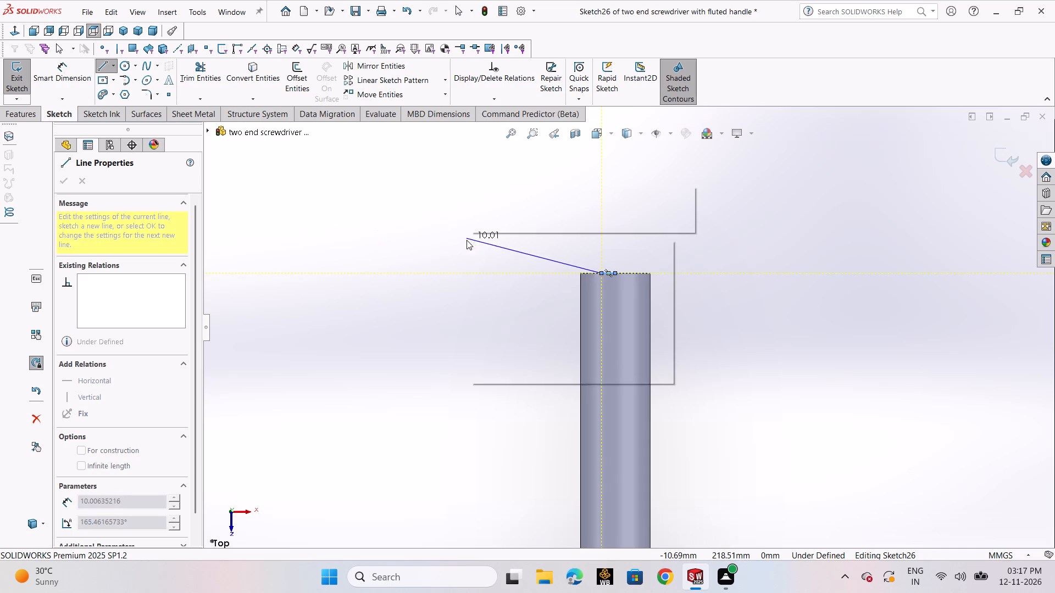
{"action": "left_click", "coordinate": [483, 253]}
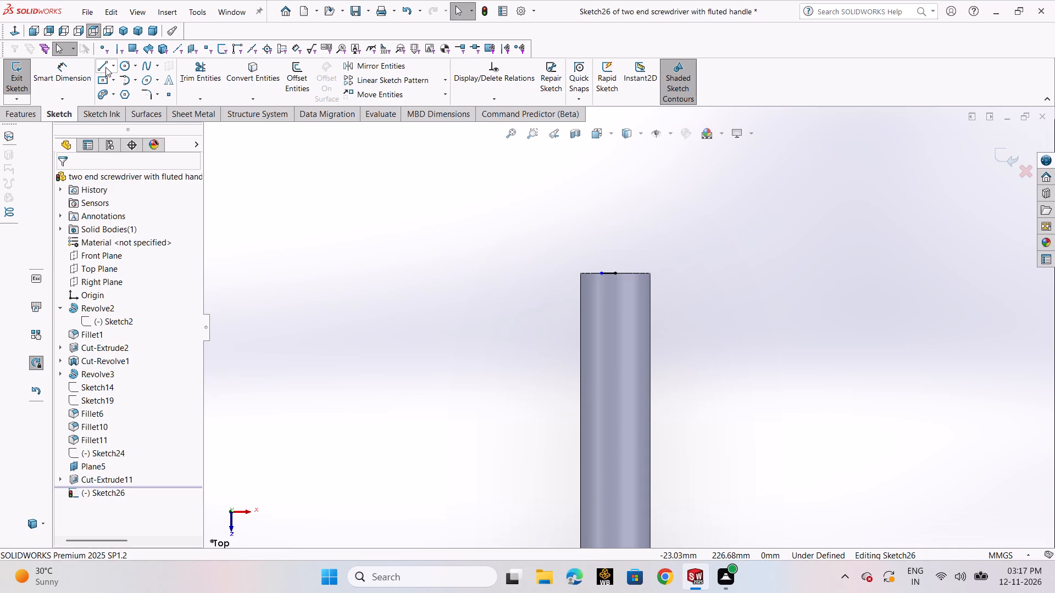
Sketch two connected slanted lines down the shaft from the 1 mm line's outer end, about 11 mm and 14 mm long.
{"action": "left_click", "coordinate": [105, 67]}
{"action": "left_click", "coordinate": [113, 77]}
{"action": "left_click", "coordinate": [599, 273]}
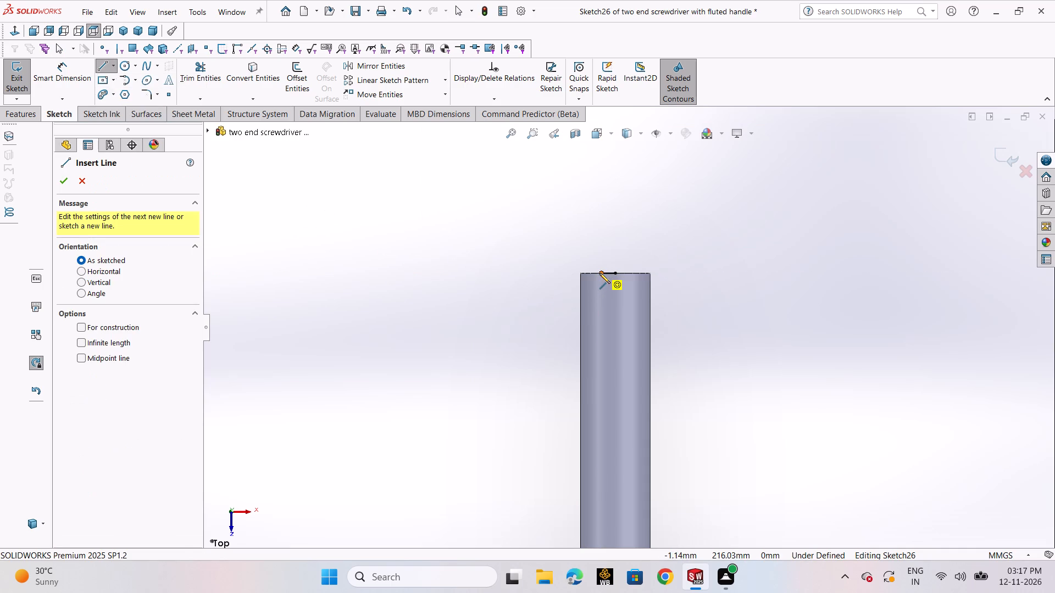
{"action": "left_click", "coordinate": [609, 427]}
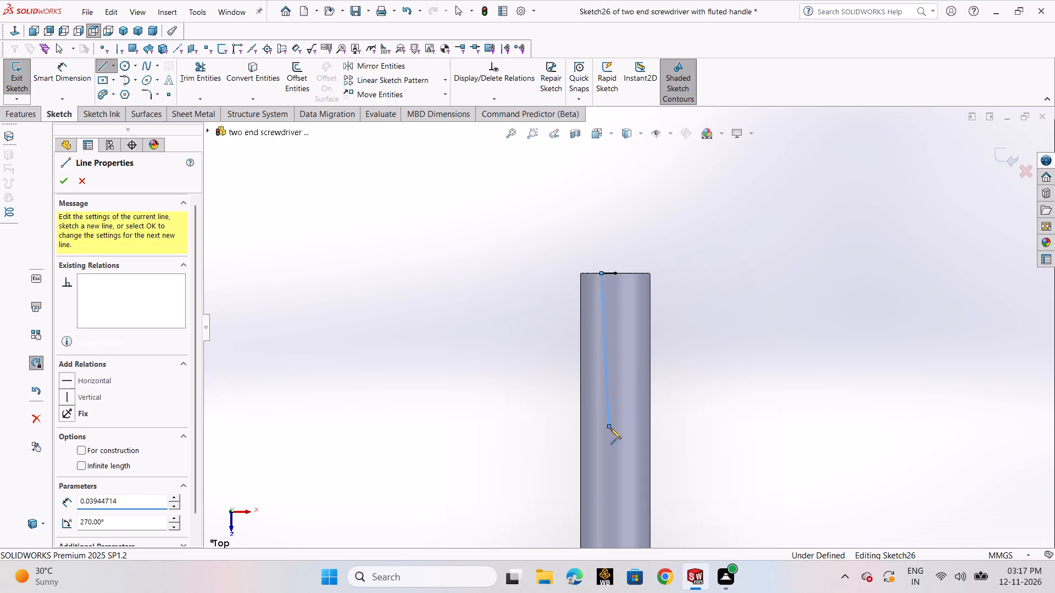
{"action": "scroll", "coordinate": [611, 424], "scroll_direction": "up", "scroll_amount": 3}
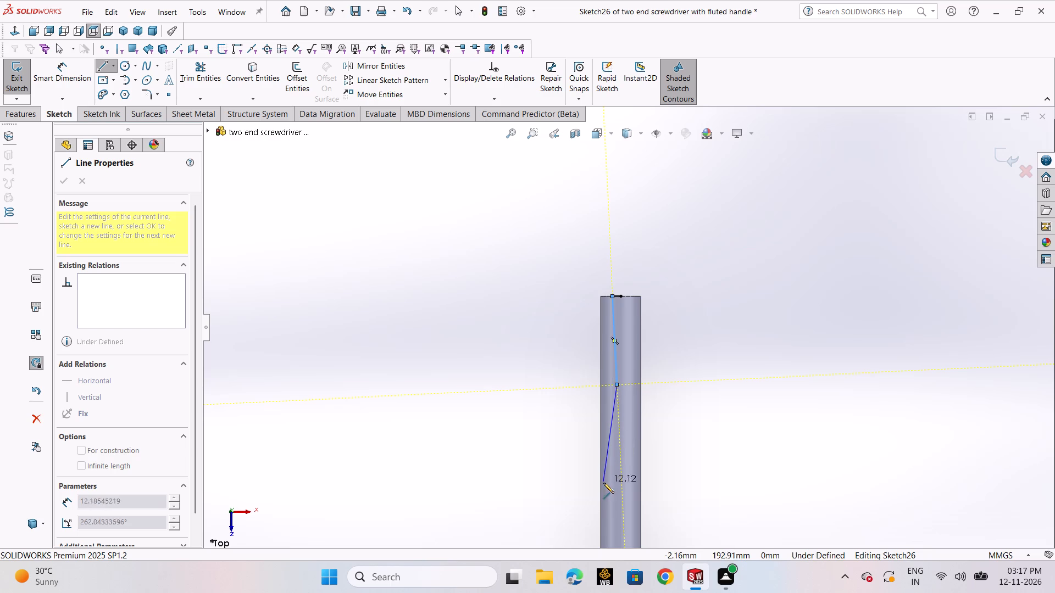
{"action": "left_click", "coordinate": [608, 496]}
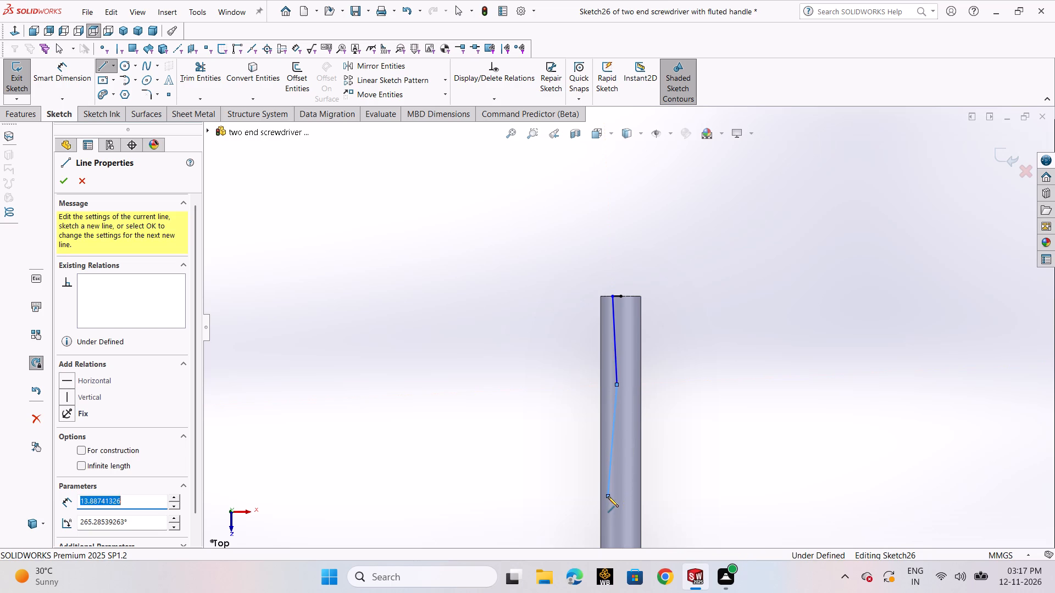
{"action": "right_click", "coordinate": [608, 496]}
{"action": "left_click", "coordinate": [660, 450]}
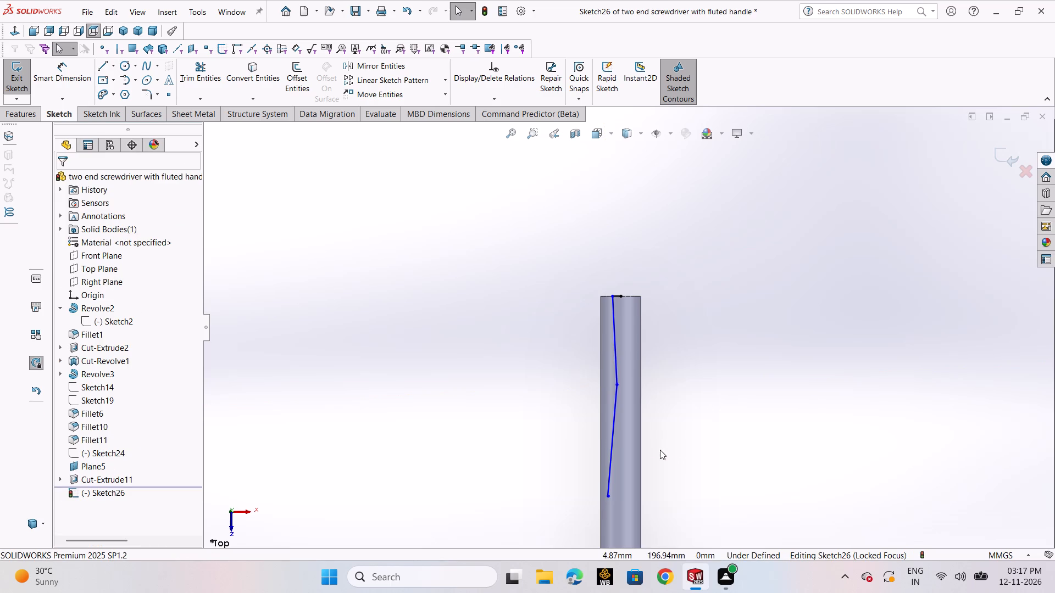
Dimension the joint between the two slanted lines 12 mm from the shaft's end along its length.
{"action": "left_click", "coordinate": [58, 89]}
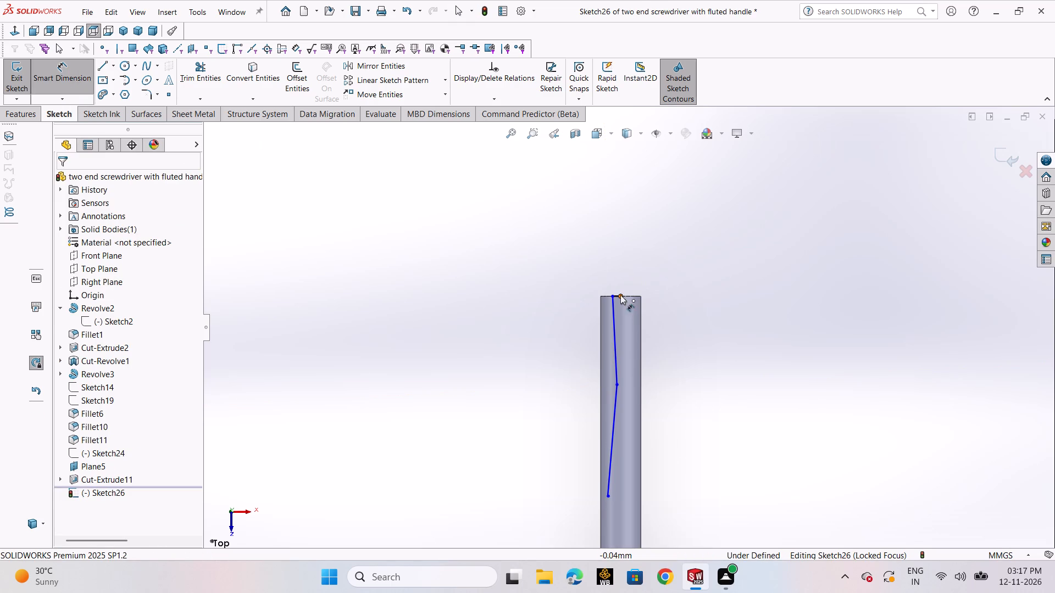
{"action": "scroll", "coordinate": [625, 304], "scroll_direction": "down", "scroll_amount": 5}
{"action": "left_click", "coordinate": [601, 292]}
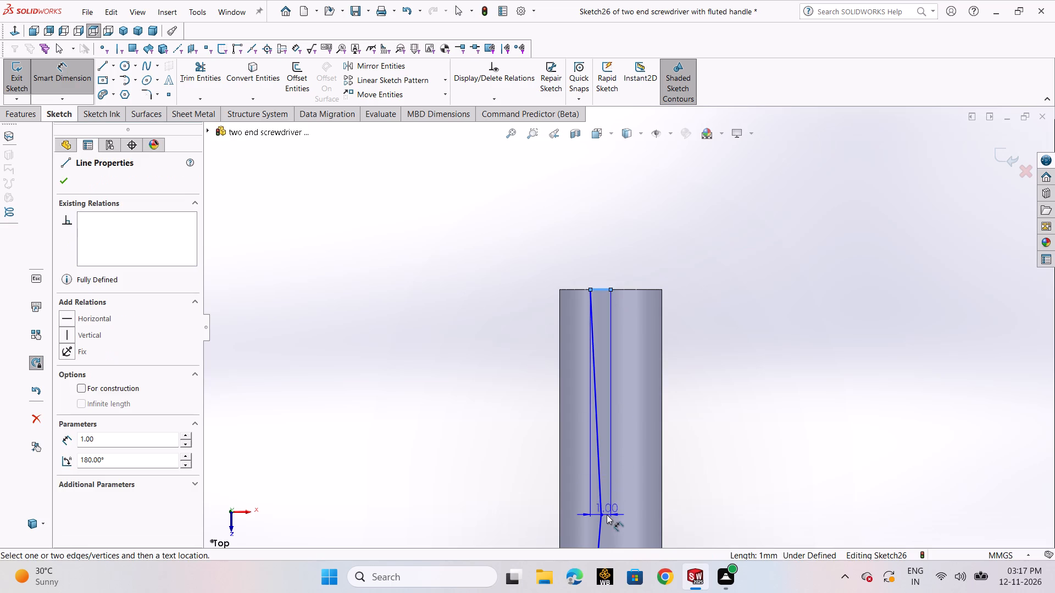
{"action": "left_click", "coordinate": [601, 514]}
{"action": "left_click", "coordinate": [724, 479]}
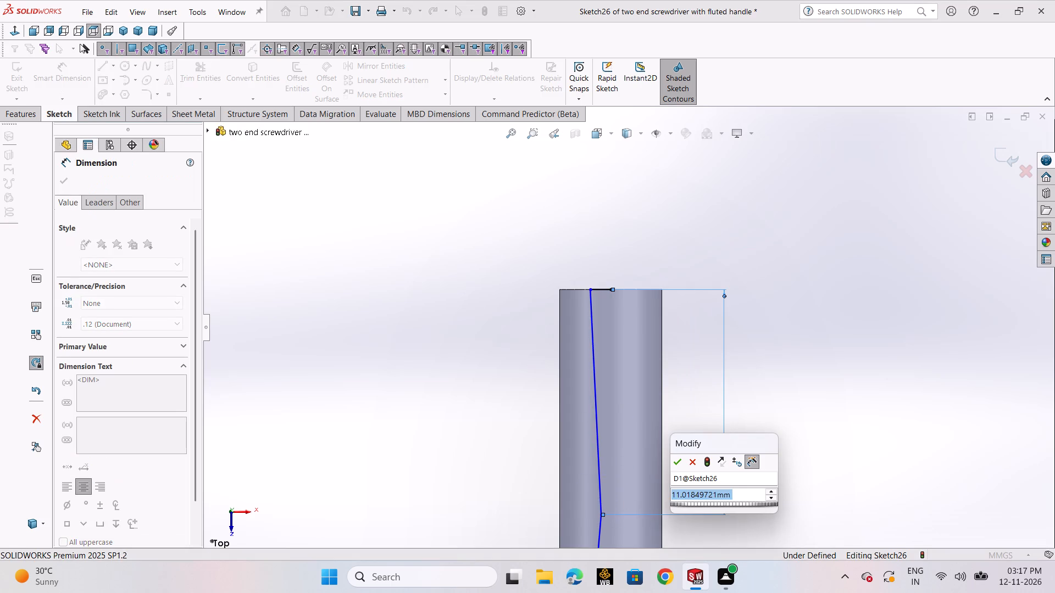
{"action": "type", "text": "12"}
{"action": "key", "text": "Return"}
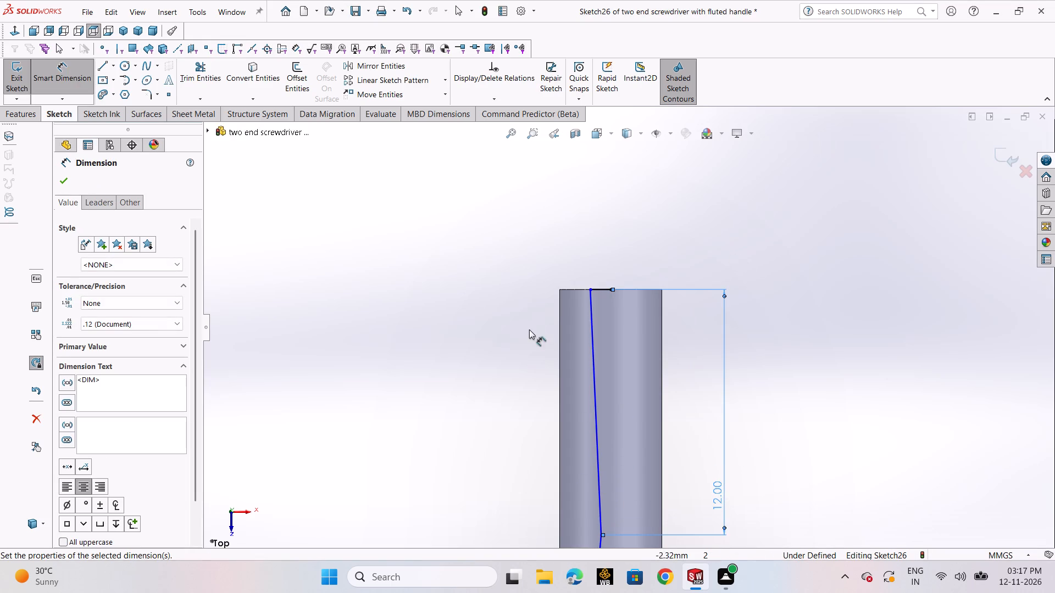
Dimension the lower slanted line's free end 30 mm from the shaft's end along its length.
{"action": "scroll", "coordinate": [527, 317], "scroll_direction": "up", "scroll_amount": 2}
{"action": "scroll", "coordinate": [619, 336], "scroll_direction": "up", "scroll_amount": 5}
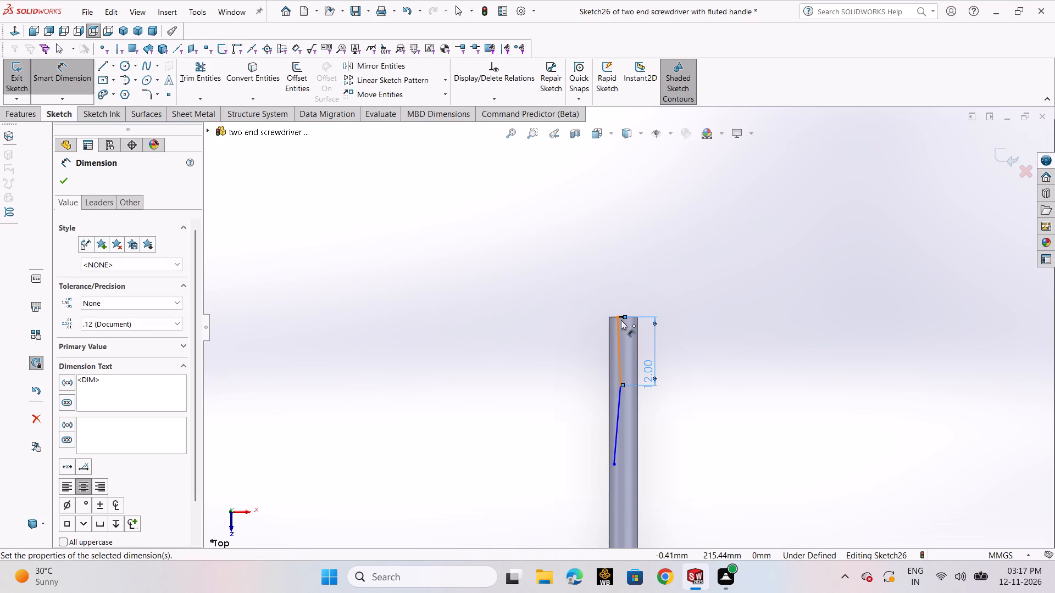
{"action": "scroll", "coordinate": [625, 319], "scroll_direction": "down", "scroll_amount": 3}
{"action": "left_click", "coordinate": [616, 317]}
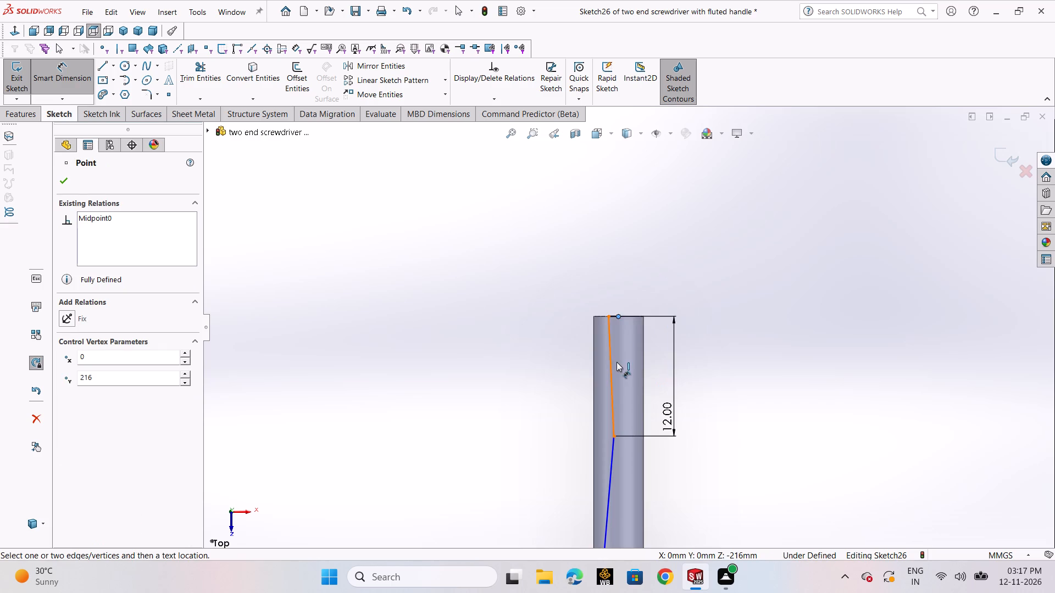
{"action": "scroll", "coordinate": [617, 362], "scroll_direction": "up", "scroll_amount": 5}
{"action": "left_click", "coordinate": [618, 428]}
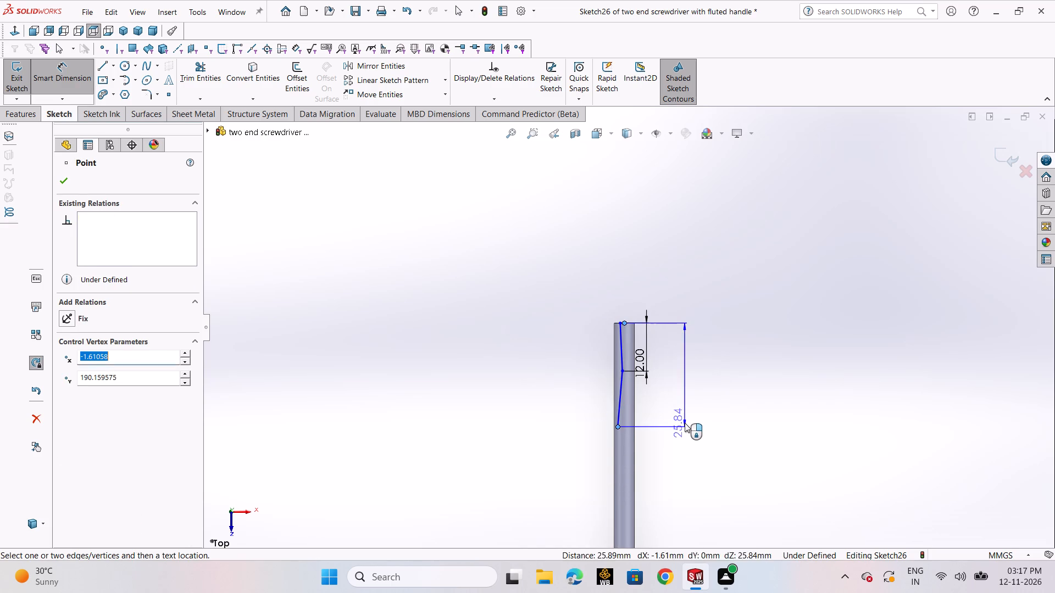
{"action": "left_click", "coordinate": [685, 423]}
{"action": "type", "text": "30"}
{"action": "key", "text": "Return"}
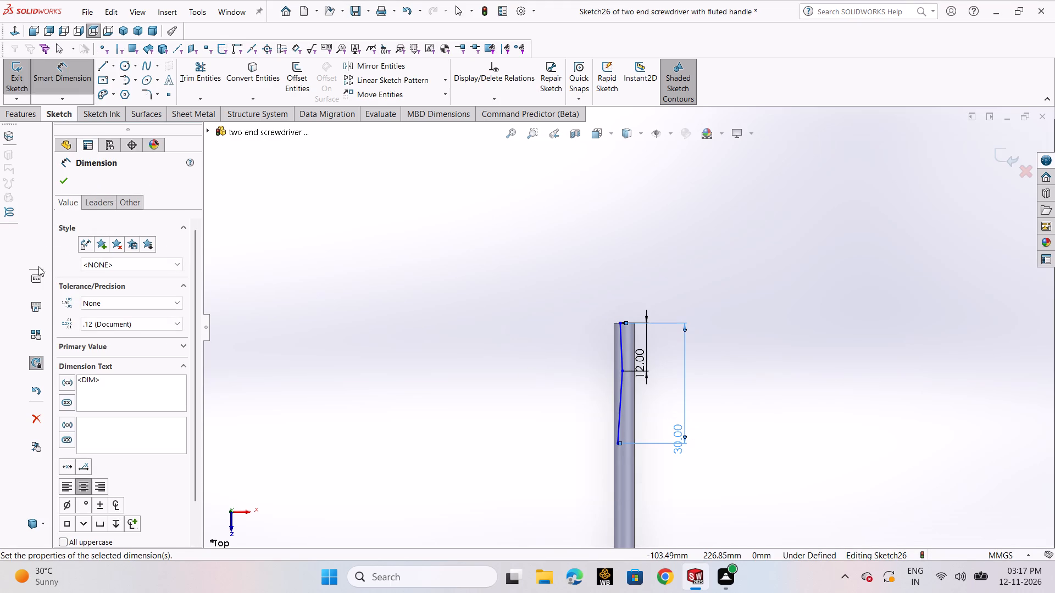
{"action": "left_click", "coordinate": [60, 186]}
Dimension the lower slanted line's free end 6 mm horizontally from the midpoint of the shaft's end edge.
{"action": "left_click", "coordinate": [58, 69]}
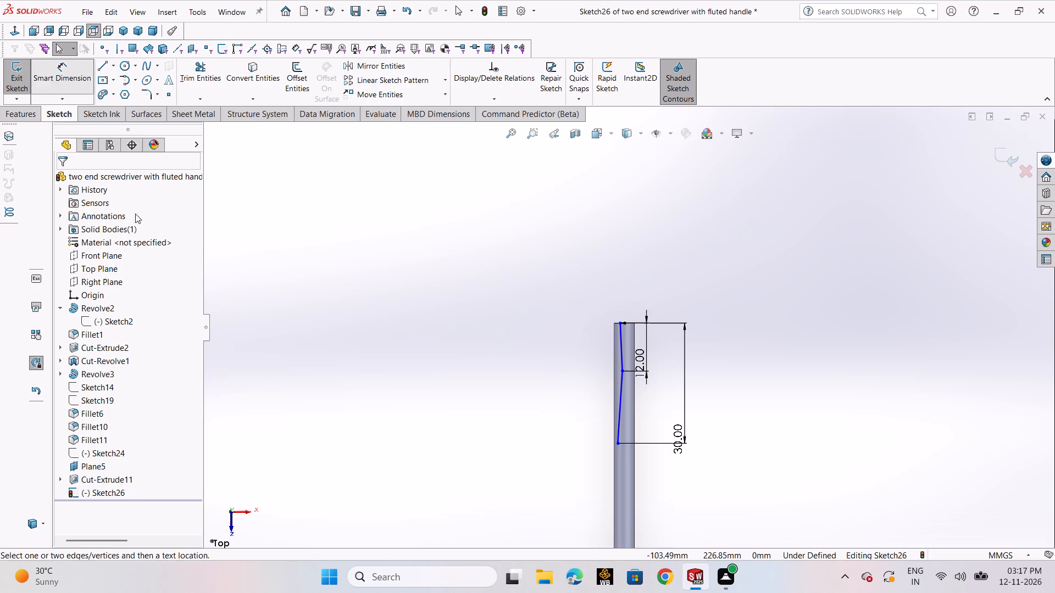
{"action": "scroll", "coordinate": [618, 452], "scroll_direction": "down", "scroll_amount": 6}
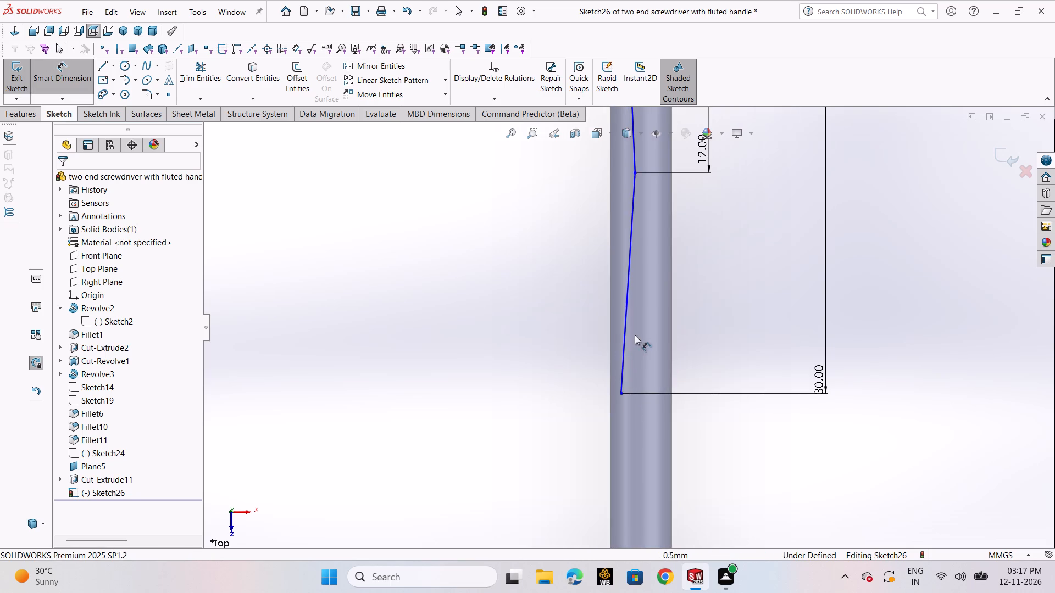
{"action": "scroll", "coordinate": [635, 334], "scroll_direction": "up", "scroll_amount": 4}
{"action": "left_click", "coordinate": [635, 179]}
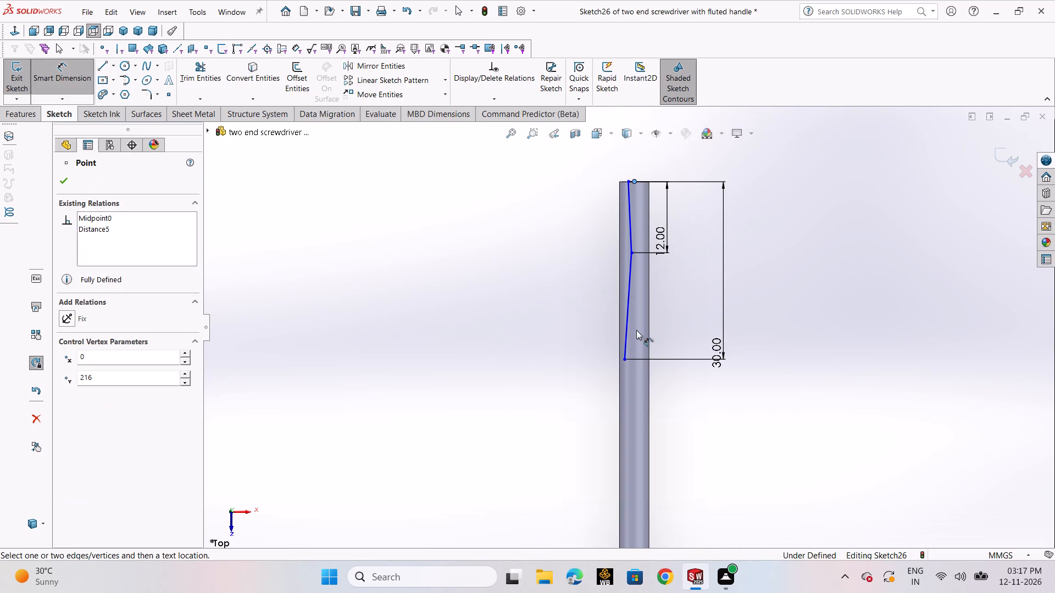
{"action": "left_click", "coordinate": [624, 361]}
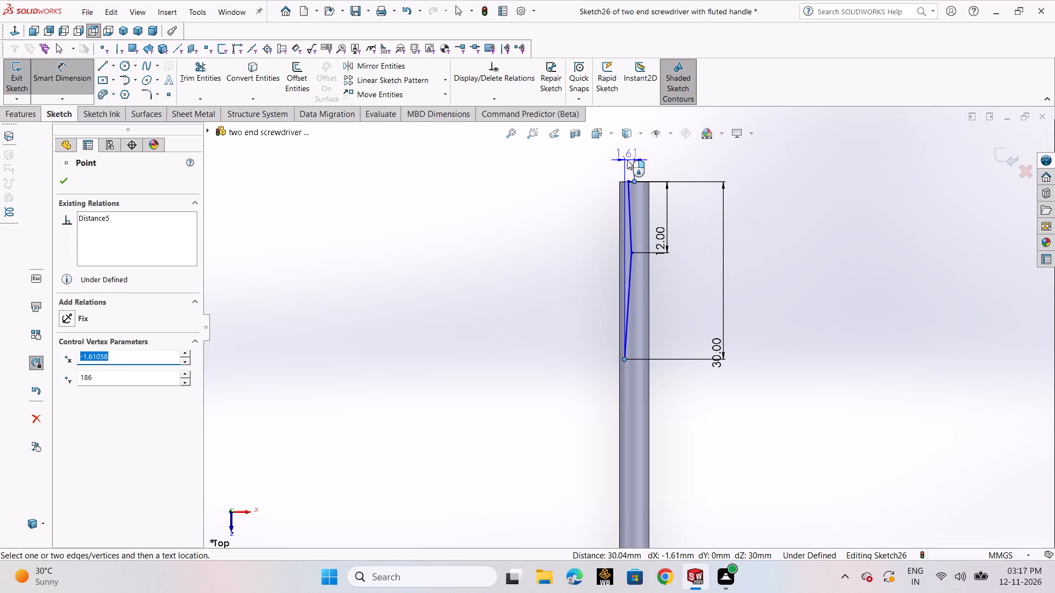
{"action": "left_click", "coordinate": [627, 160]}
{"action": "key", "text": "6"}
{"action": "key", "text": "Return"}
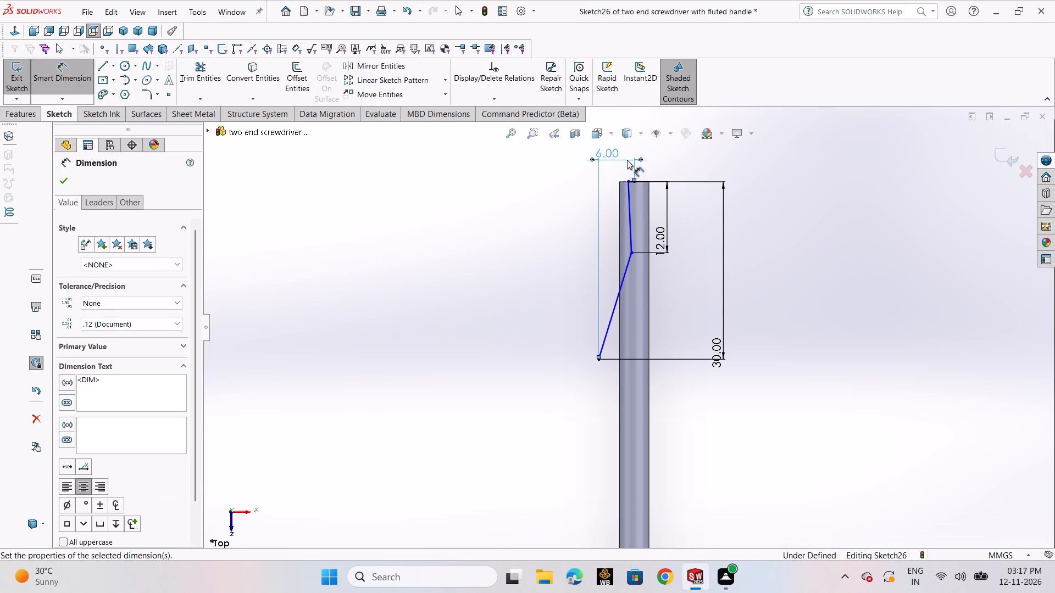
Set the horizontal dimension of the lower line's free end to 3.5 mm.
{"action": "double_click", "coordinate": [620, 156]}
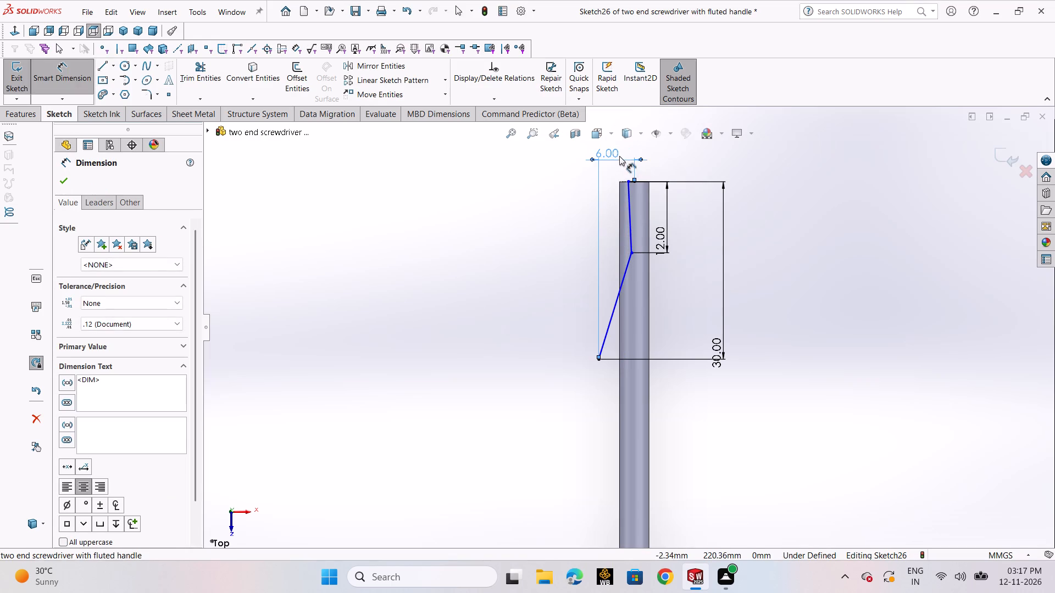
{"action": "type", "text": "3.."}
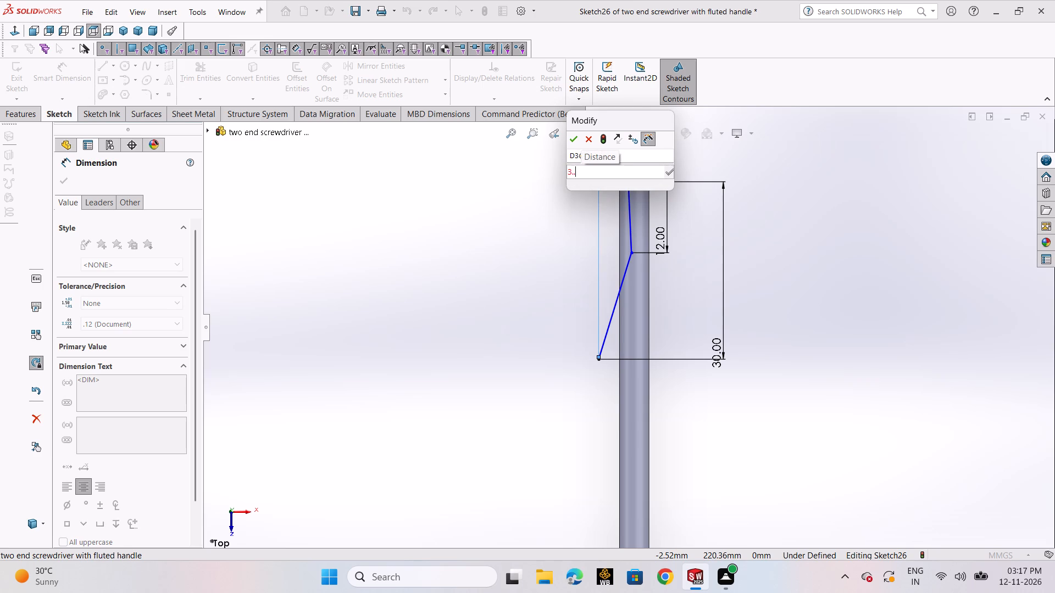
{"action": "key", "text": "BackSpace"}
{"action": "key", "text": "5"}
{"action": "key", "text": "Return"}
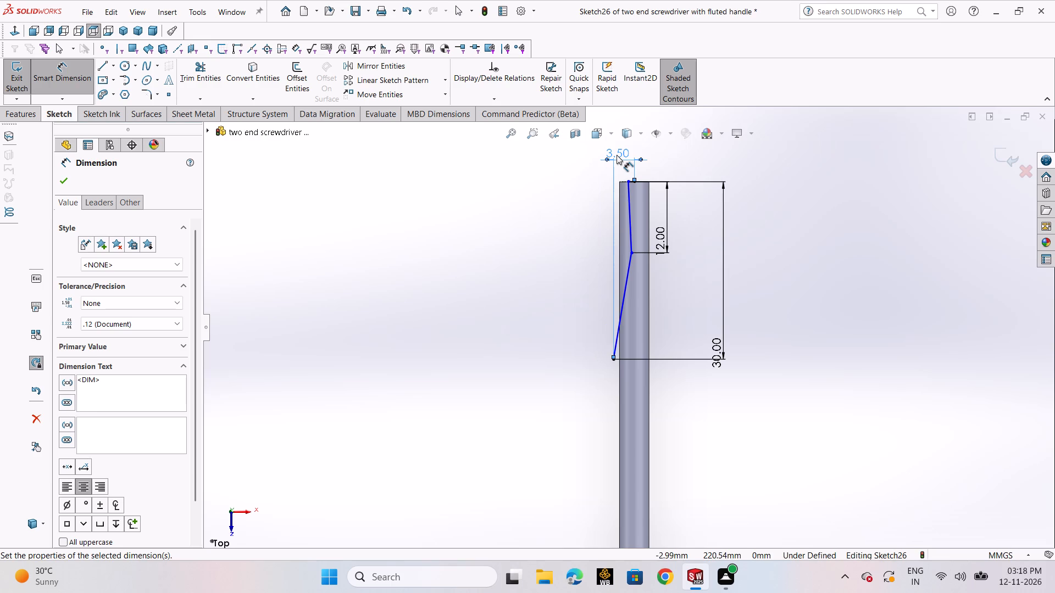
{"action": "key", "text": "Escape"}
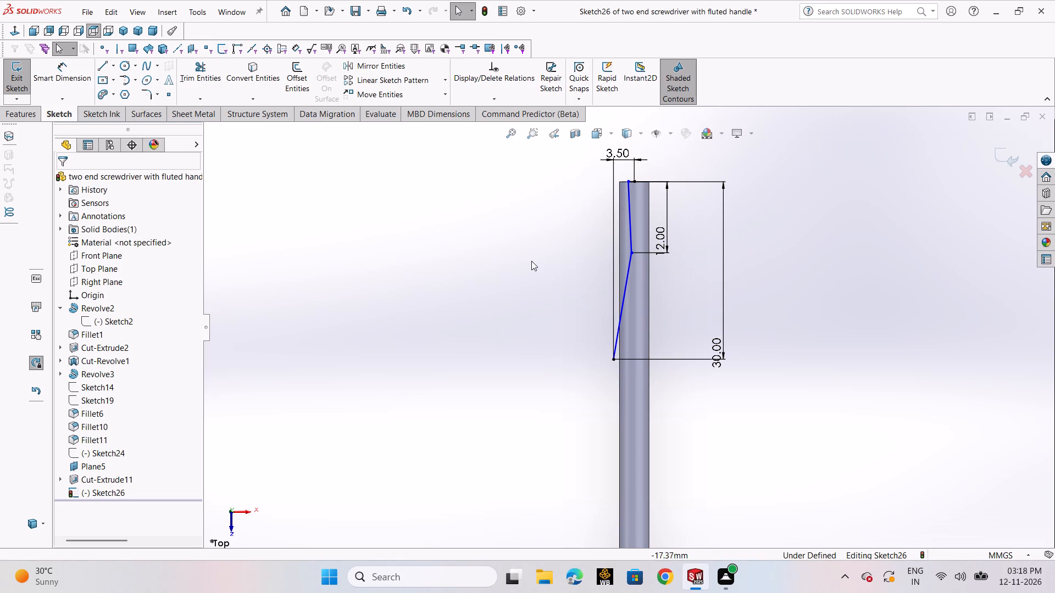
Make the upper slanted line vertical.
{"action": "left_click", "coordinate": [630, 227]}
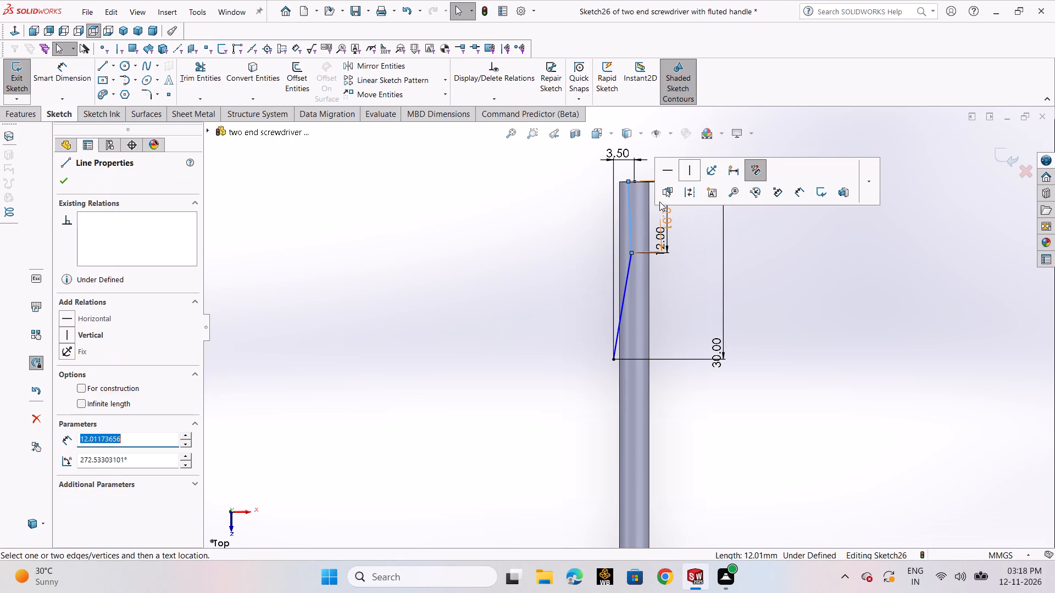
{"action": "left_click", "coordinate": [685, 176]}
{"action": "left_click", "coordinate": [803, 325]}
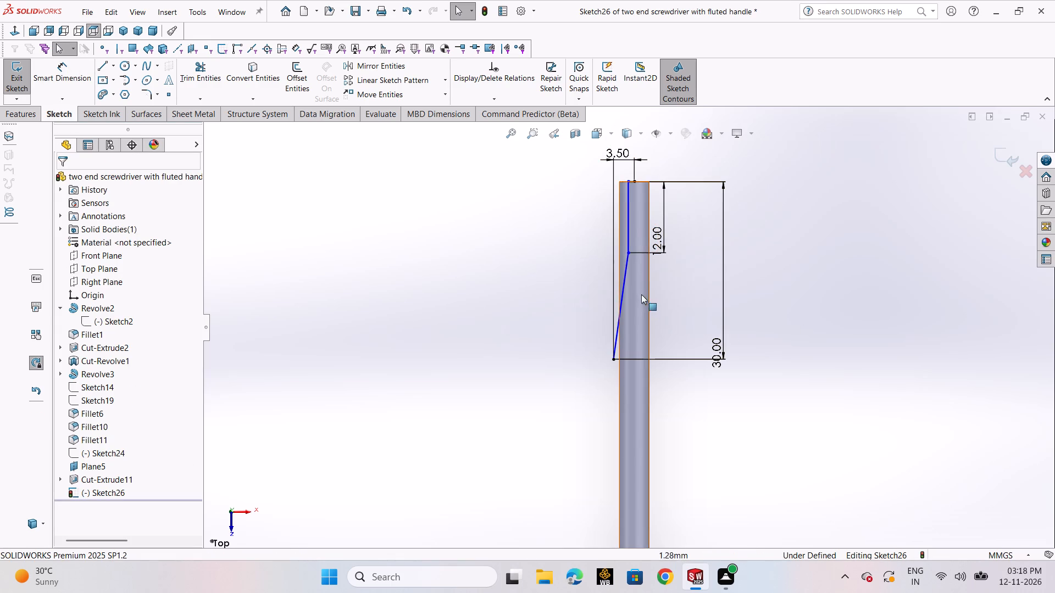
Delete the lower slanted line of the tip profile along with its attached dimensions.
{"action": "left_click", "coordinate": [623, 289]}
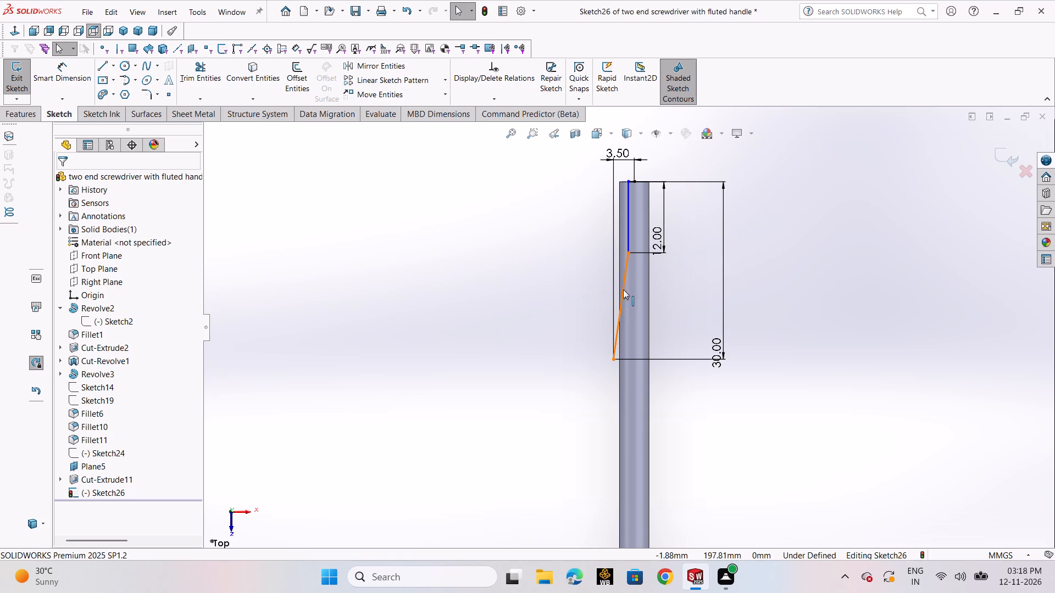
{"action": "key", "text": "Delete"}
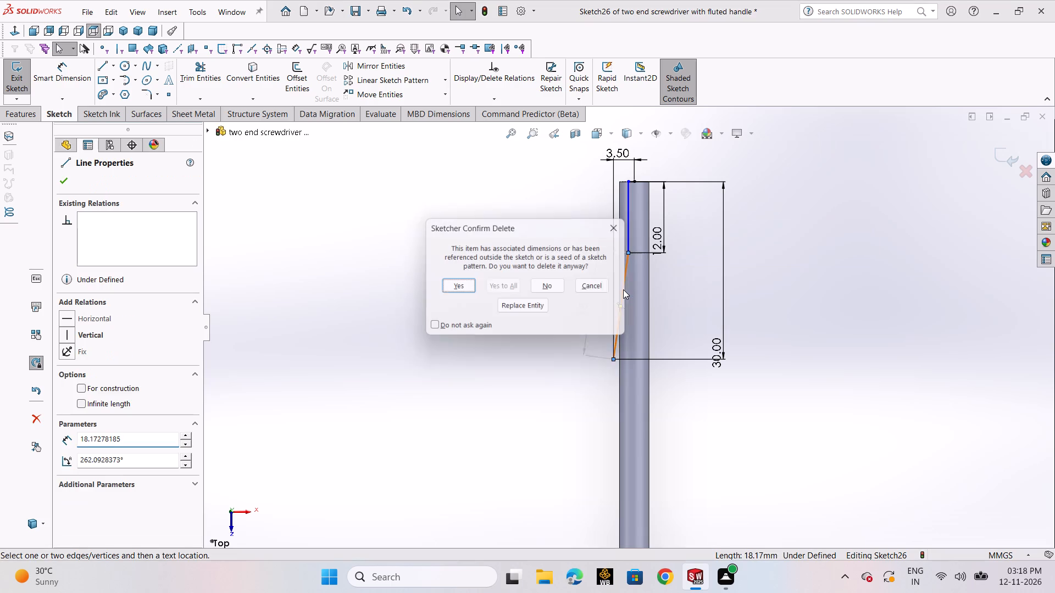
{"action": "left_click", "coordinate": [448, 287]}
{"action": "left_click", "coordinate": [566, 268]}
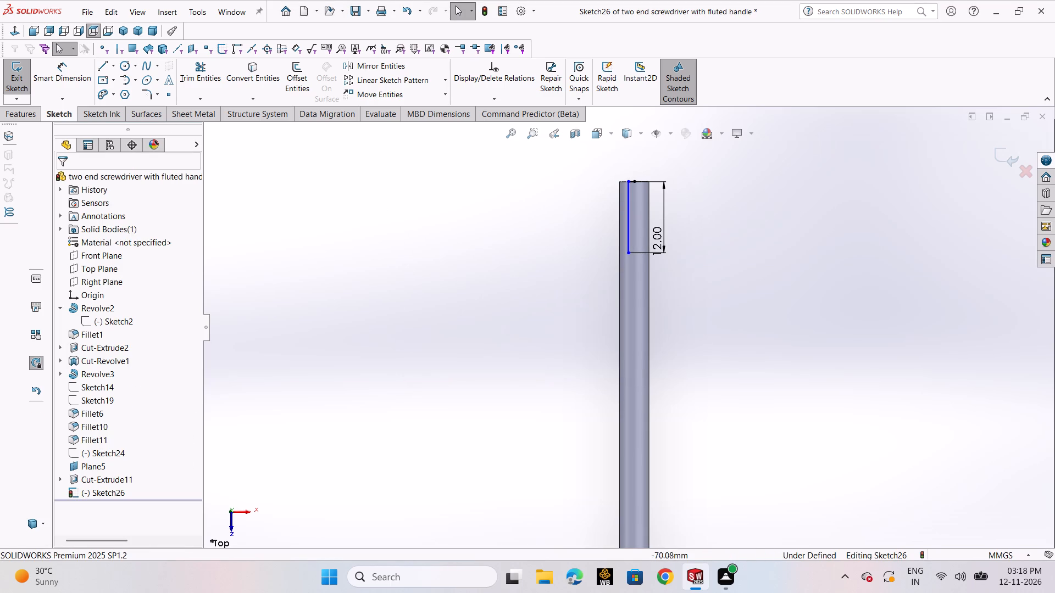
Draw a slanted line about 22.4 mm long from the vertical line's lower end to outside the shaft.
{"action": "left_click", "coordinate": [113, 66]}
{"action": "left_click", "coordinate": [115, 79]}
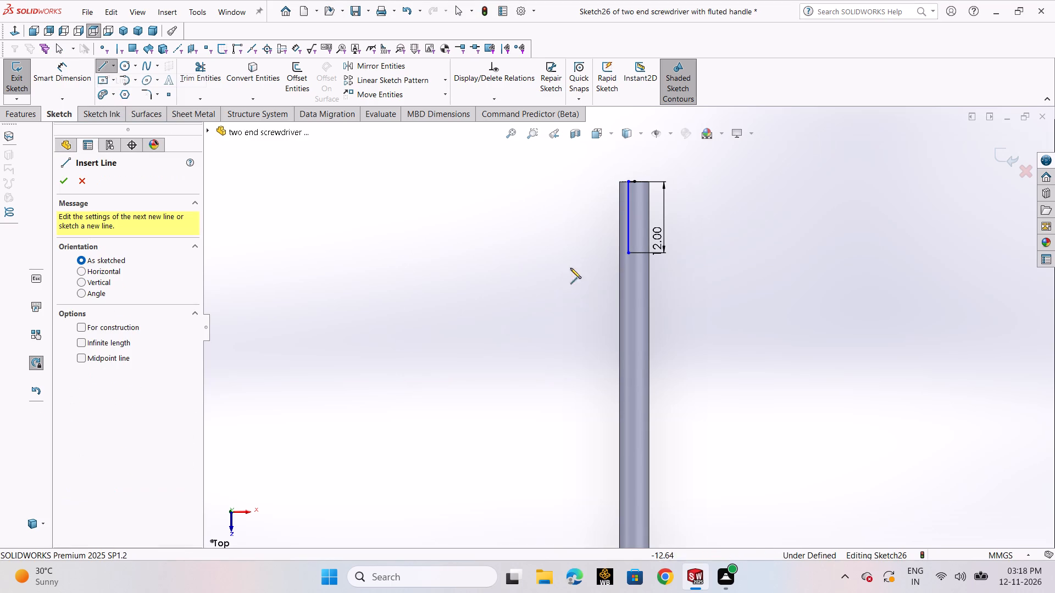
{"action": "left_click", "coordinate": [629, 254]}
{"action": "left_click", "coordinate": [570, 372]}
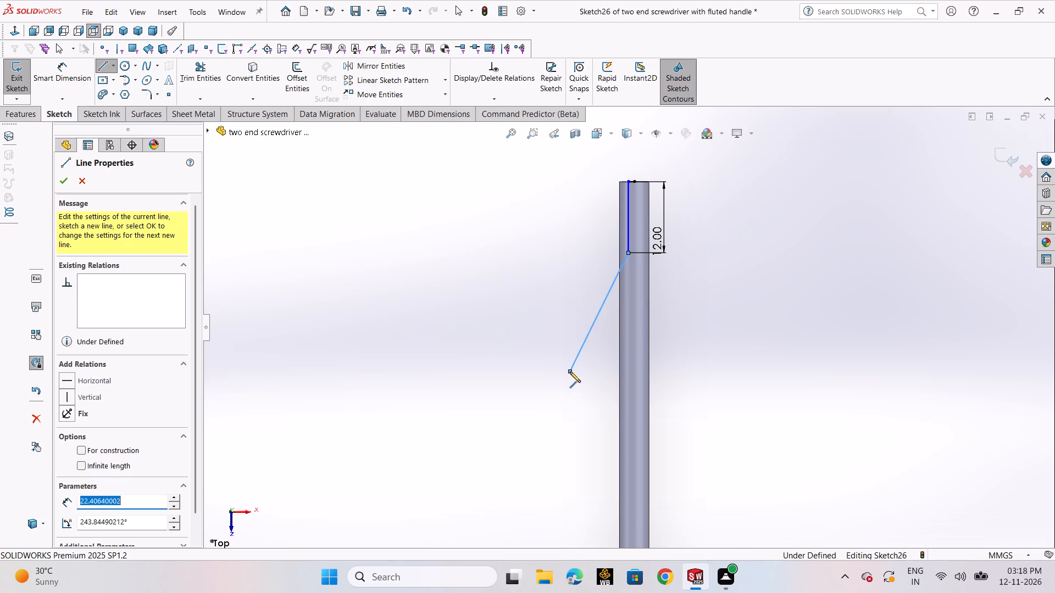
{"action": "right_click", "coordinate": [570, 372]}
{"action": "left_click", "coordinate": [610, 382]}
Dimension the slanted line's free end 3 mm horizontally from the midpoint of the shaft's end edge.
{"action": "left_click", "coordinate": [70, 65]}
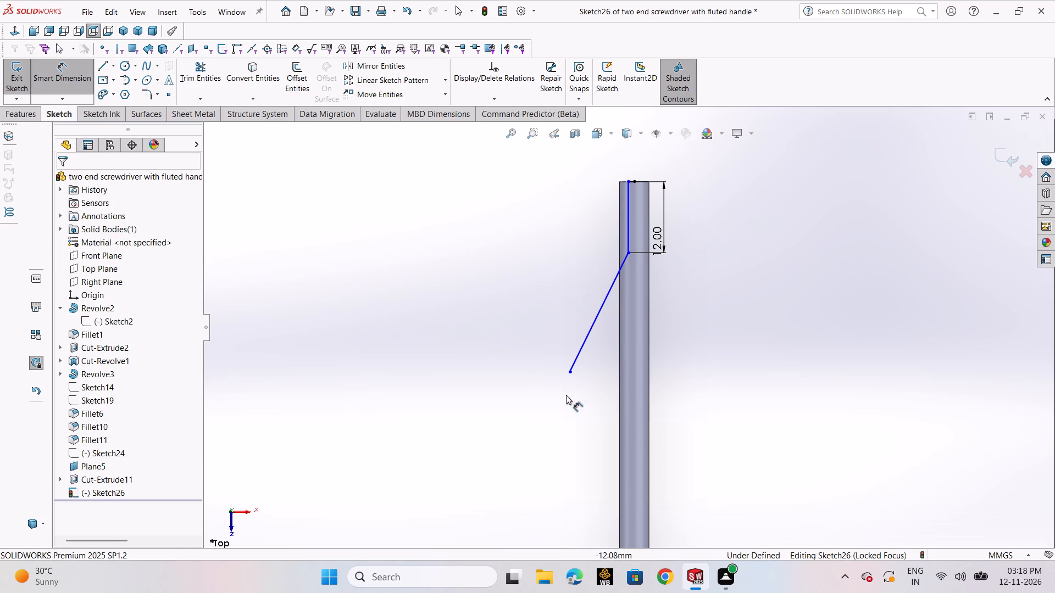
{"action": "left_click", "coordinate": [569, 373]}
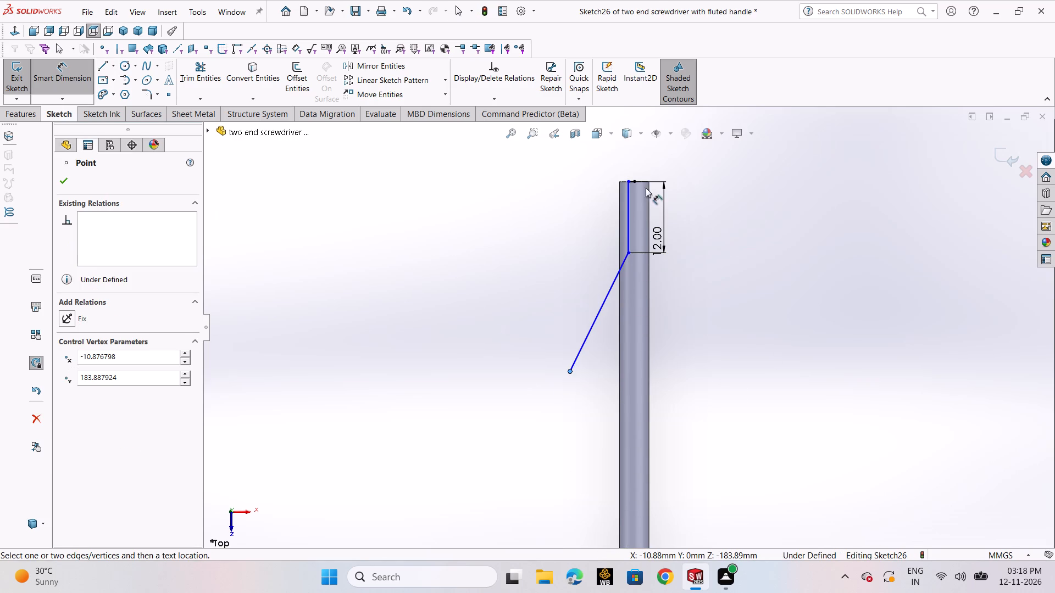
{"action": "left_click", "coordinate": [635, 182]}
{"action": "left_click", "coordinate": [600, 421]}
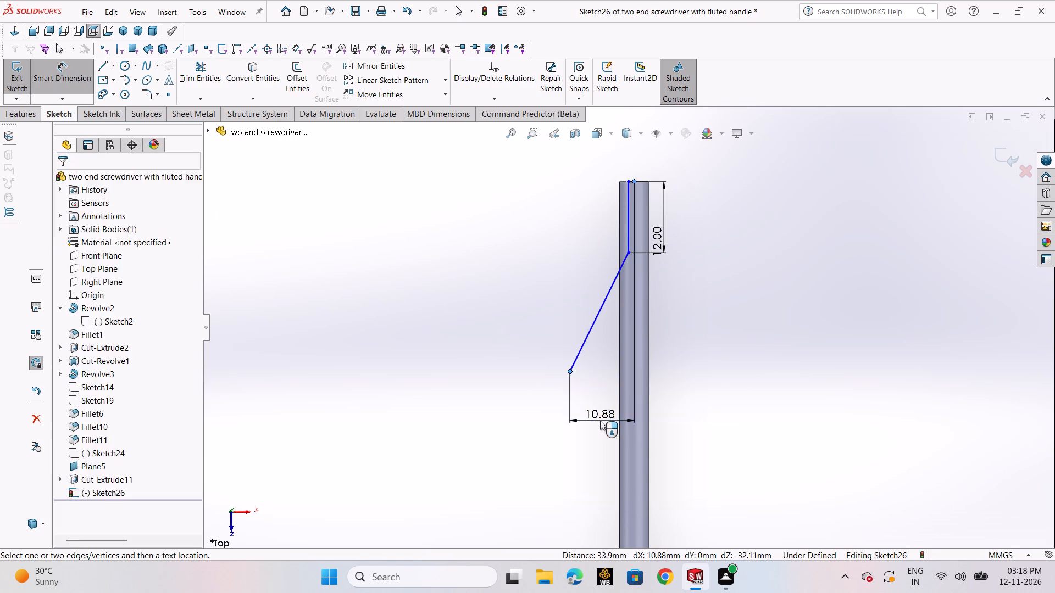
{"action": "key", "text": "3"}
{"action": "key", "text": "Return"}
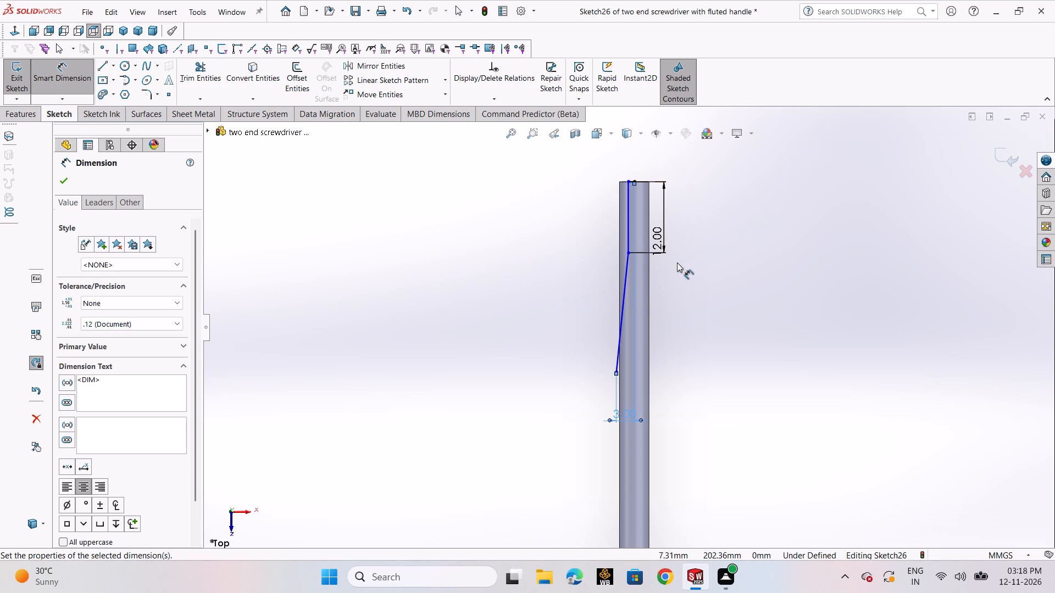
{"action": "scroll", "coordinate": [613, 373], "scroll_direction": "down", "scroll_amount": 2}
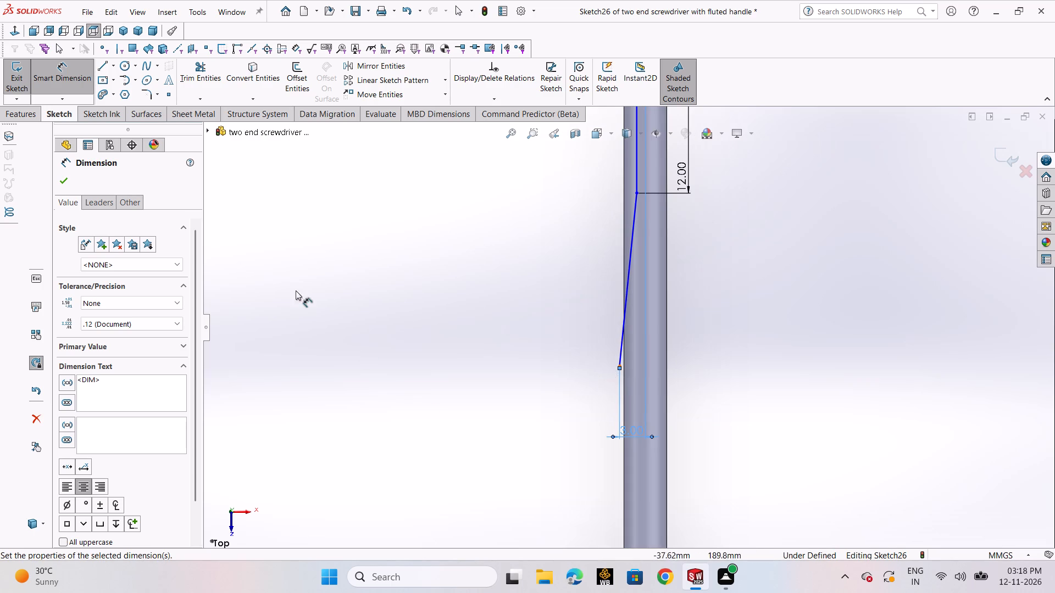
{"action": "left_click", "coordinate": [65, 181]}
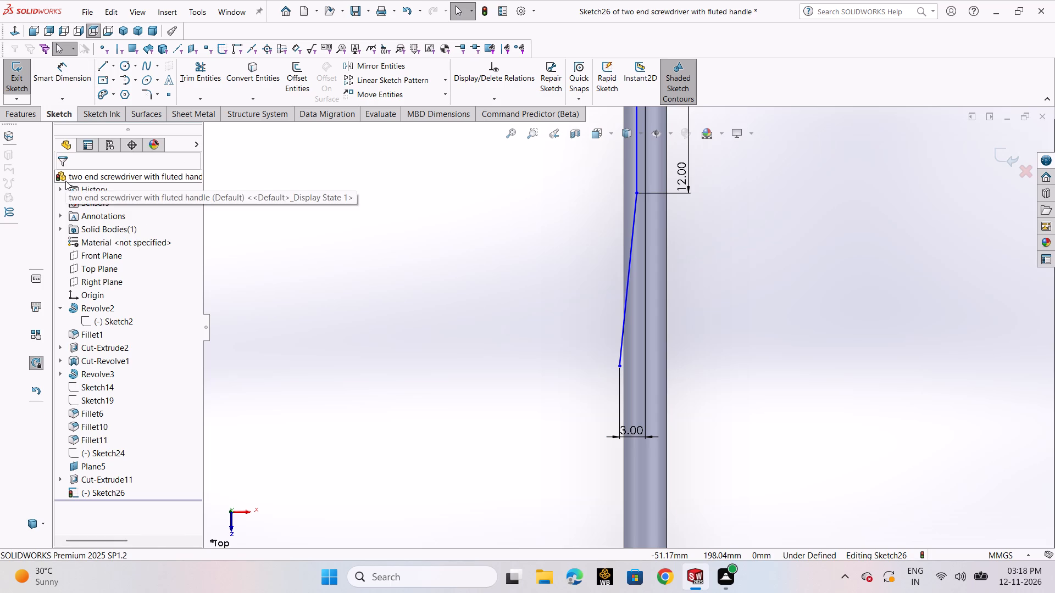
Dimension the slanted line's free end 32 mm from the shaft's end along its length.
{"action": "left_click", "coordinate": [47, 70]}
{"action": "scroll", "coordinate": [598, 203], "scroll_direction": "up", "scroll_amount": 3}
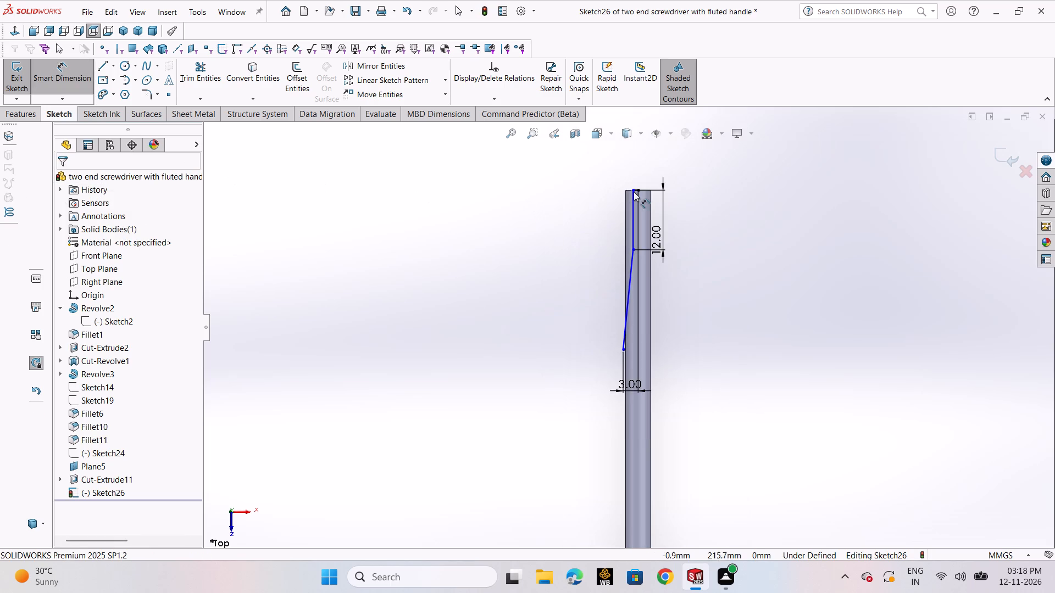
{"action": "scroll", "coordinate": [634, 192], "scroll_direction": "down", "scroll_amount": 4}
{"action": "left_click", "coordinate": [638, 223]}
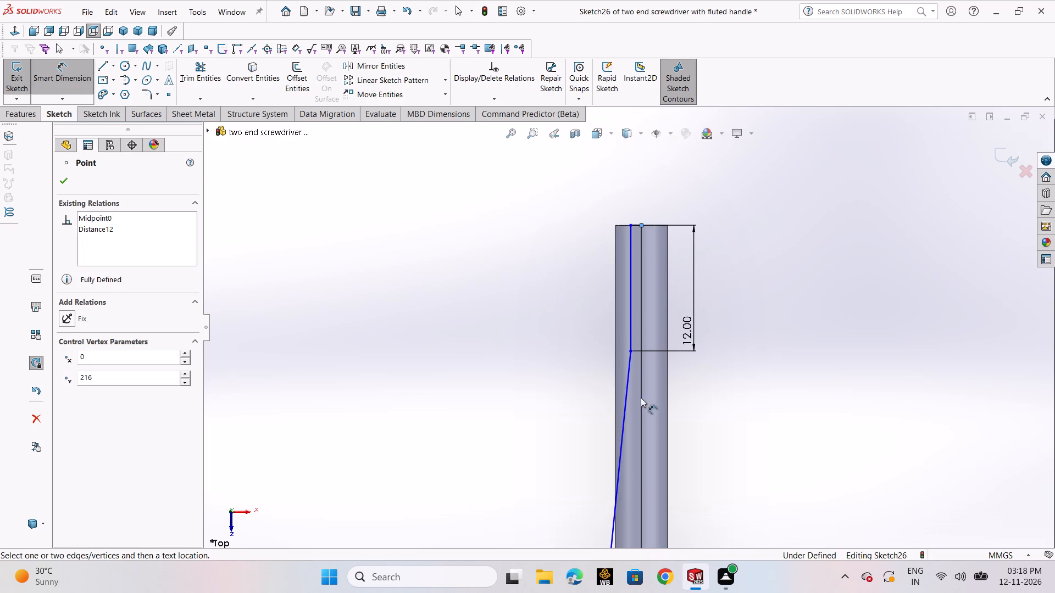
{"action": "scroll", "coordinate": [629, 491], "scroll_direction": "up", "scroll_amount": 3}
{"action": "left_click", "coordinate": [618, 463]}
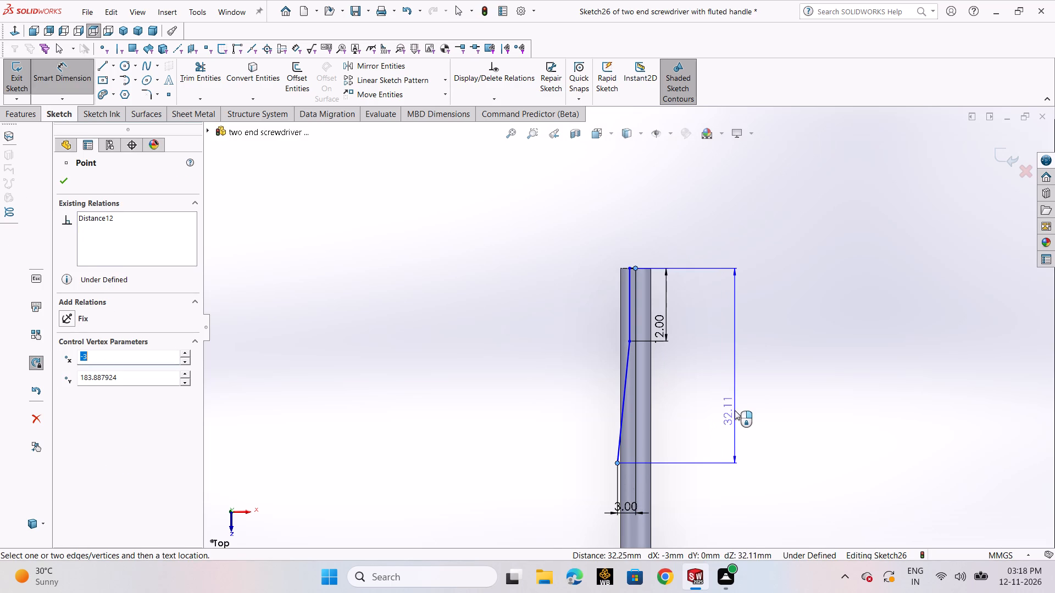
{"action": "left_click", "coordinate": [735, 403]}
{"action": "type", "text": "32"}
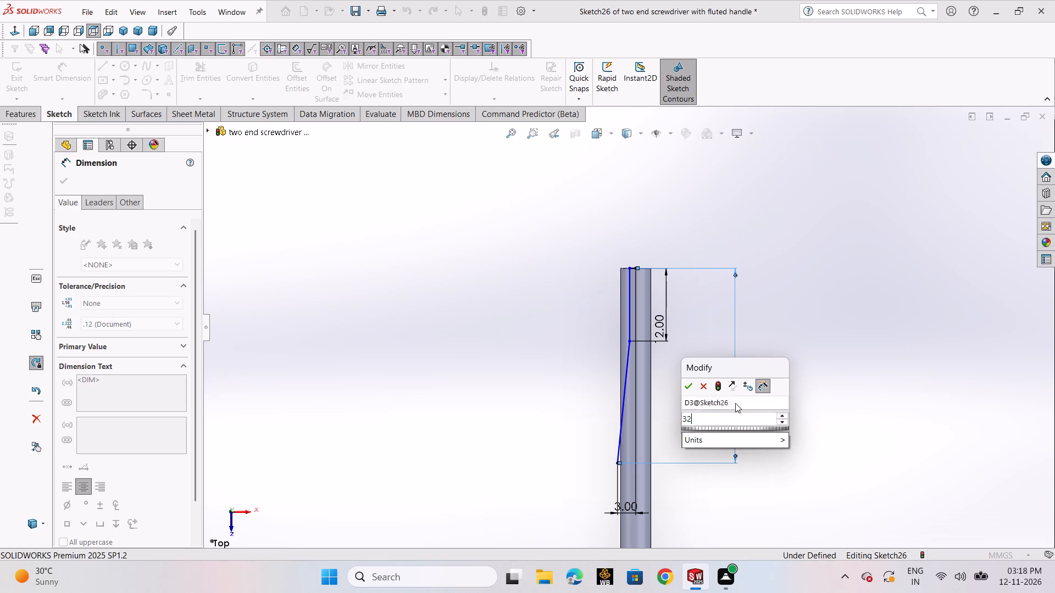
{"action": "key", "text": "Return"}
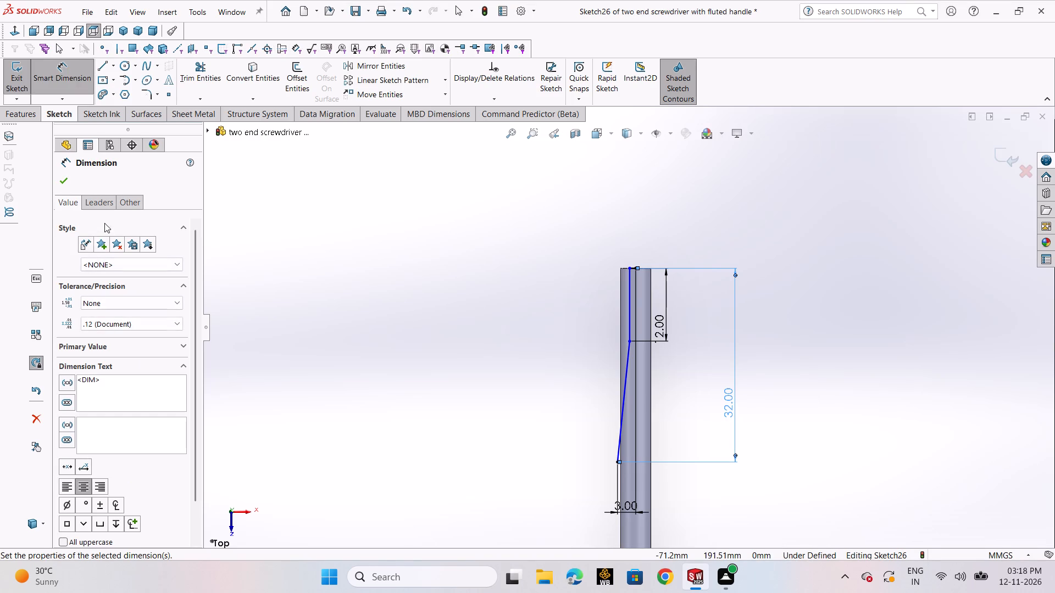
{"action": "left_click", "coordinate": [62, 181]}
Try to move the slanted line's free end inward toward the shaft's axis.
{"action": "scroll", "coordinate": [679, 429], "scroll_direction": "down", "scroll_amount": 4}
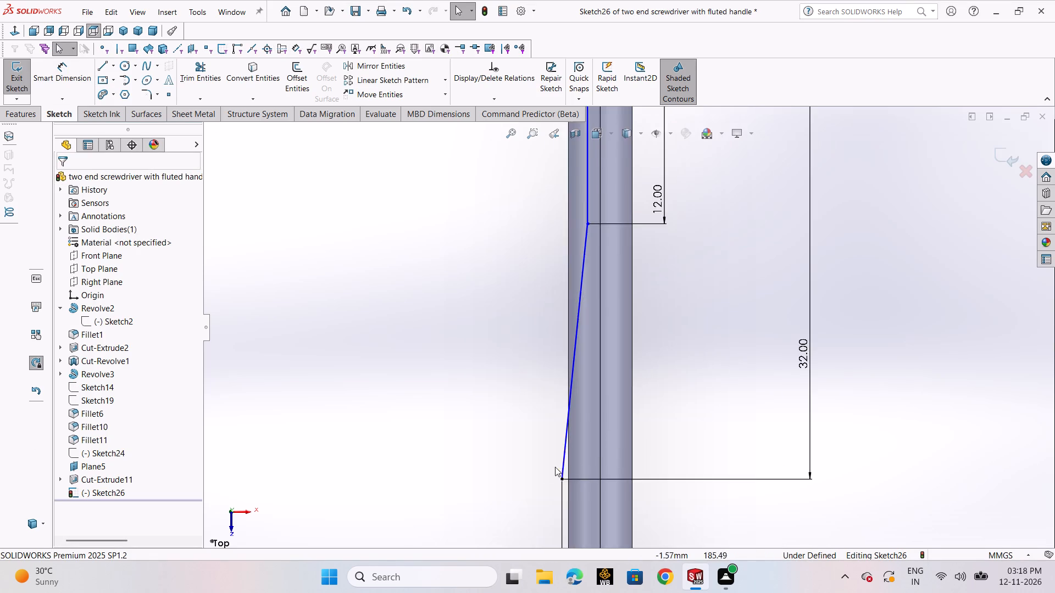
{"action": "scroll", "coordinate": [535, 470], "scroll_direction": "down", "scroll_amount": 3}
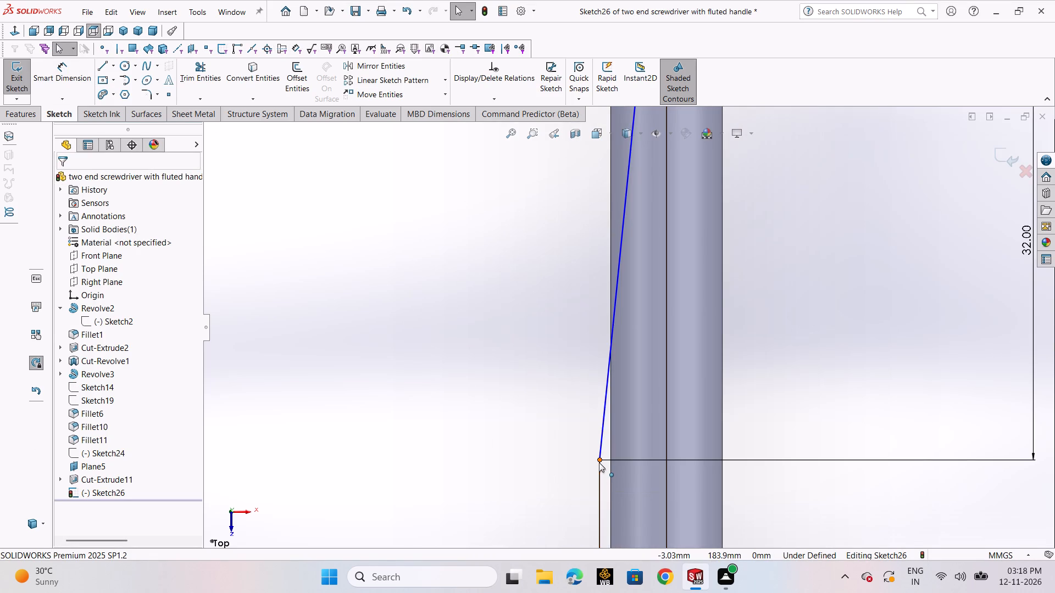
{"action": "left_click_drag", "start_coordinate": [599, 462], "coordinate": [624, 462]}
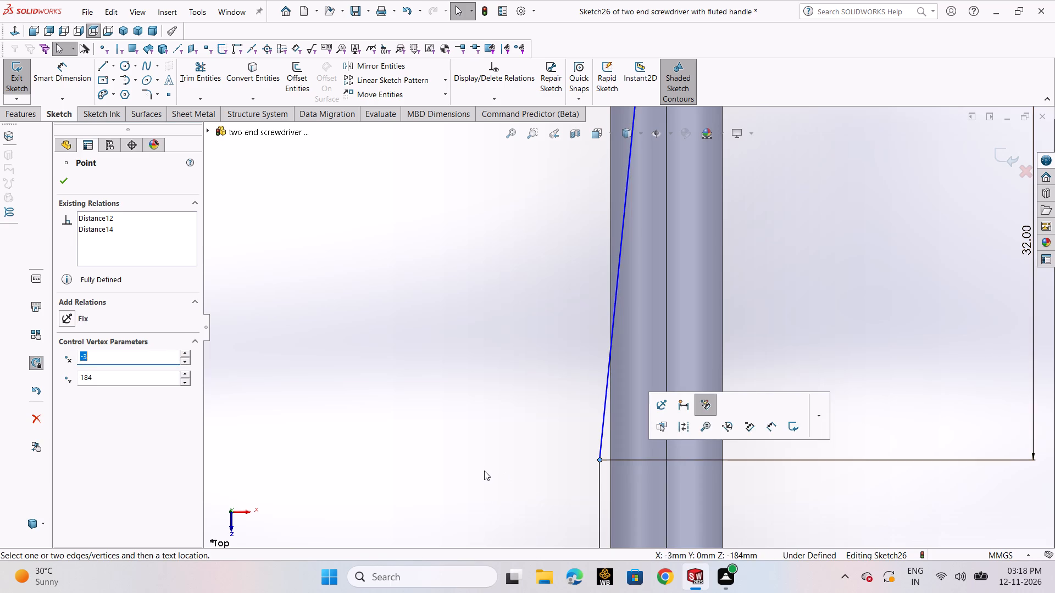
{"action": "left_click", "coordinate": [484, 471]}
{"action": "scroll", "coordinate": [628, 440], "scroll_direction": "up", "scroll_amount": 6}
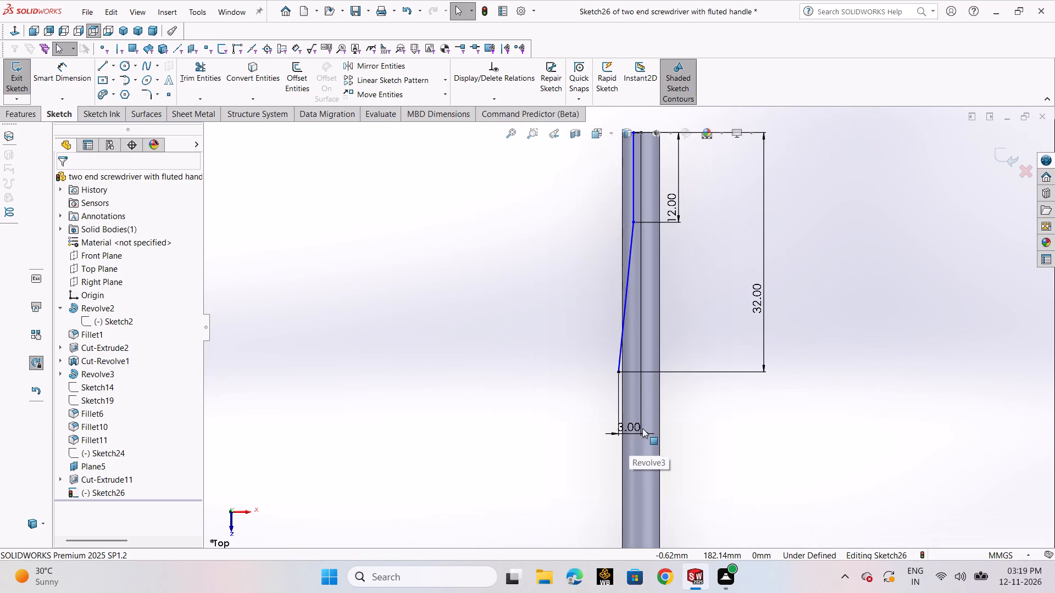
Draw a vertical centerline about 42.8 mm long along the shaft's axis from the midpoint of its end edge.
{"action": "left_click", "coordinate": [54, 72]}
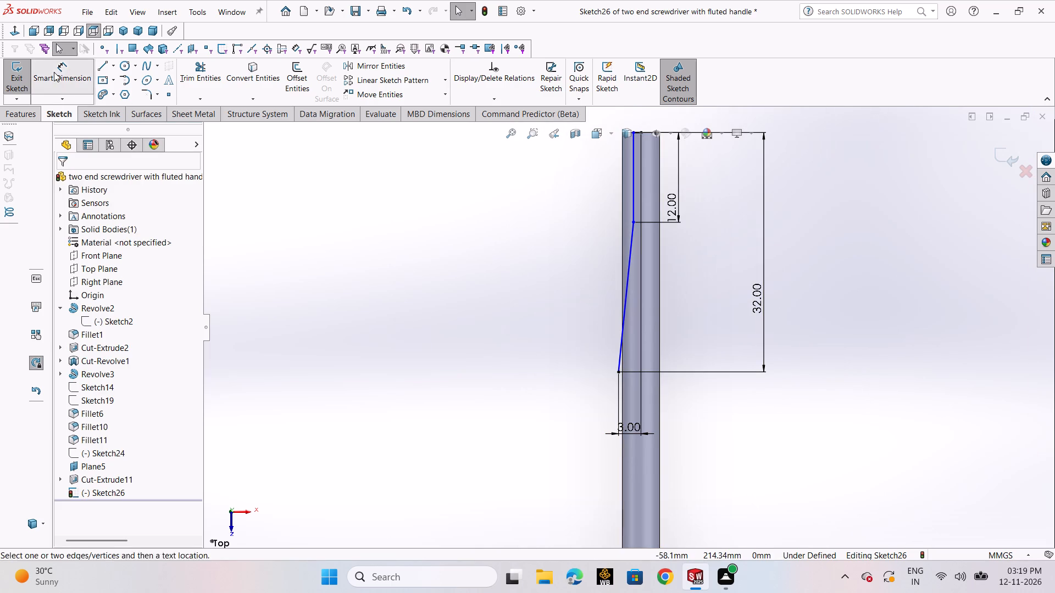
{"action": "left_click", "coordinate": [114, 66]}
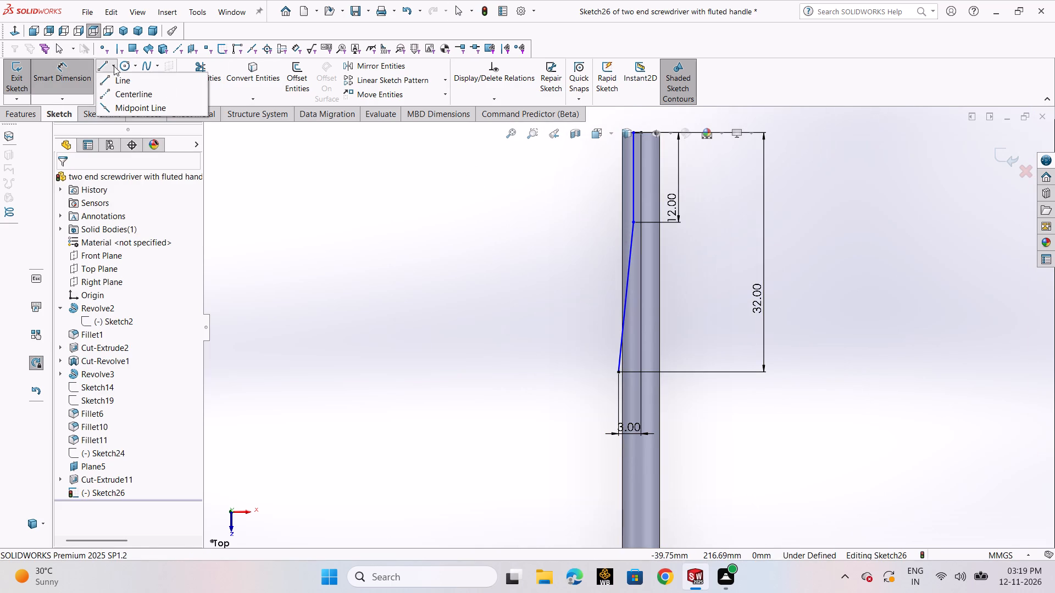
{"action": "left_click", "coordinate": [118, 89]}
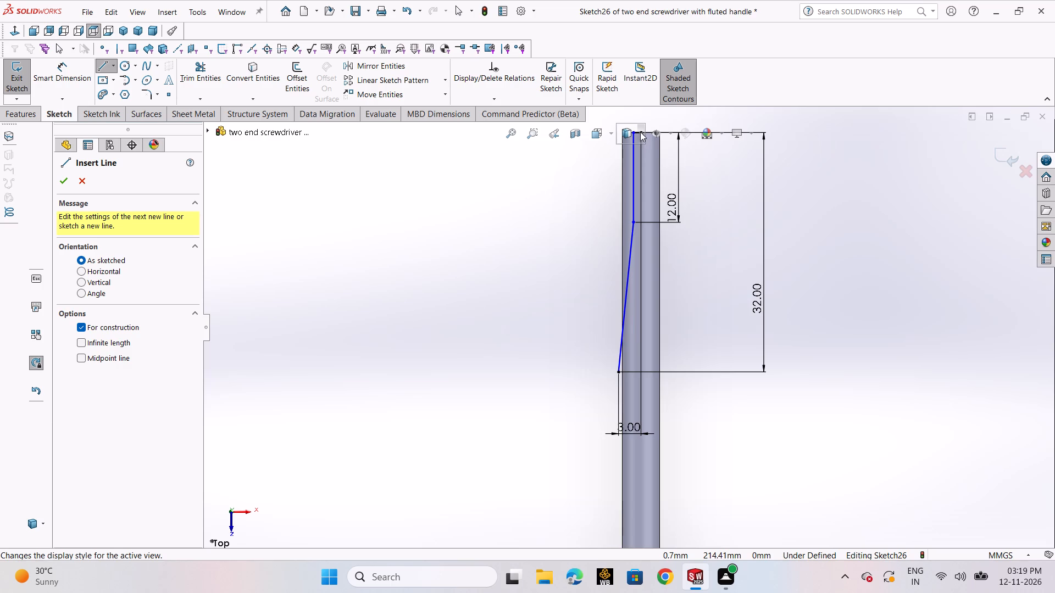
{"action": "scroll", "coordinate": [656, 182], "scroll_direction": "up", "scroll_amount": 2}
{"action": "left_click", "coordinate": [640, 192]}
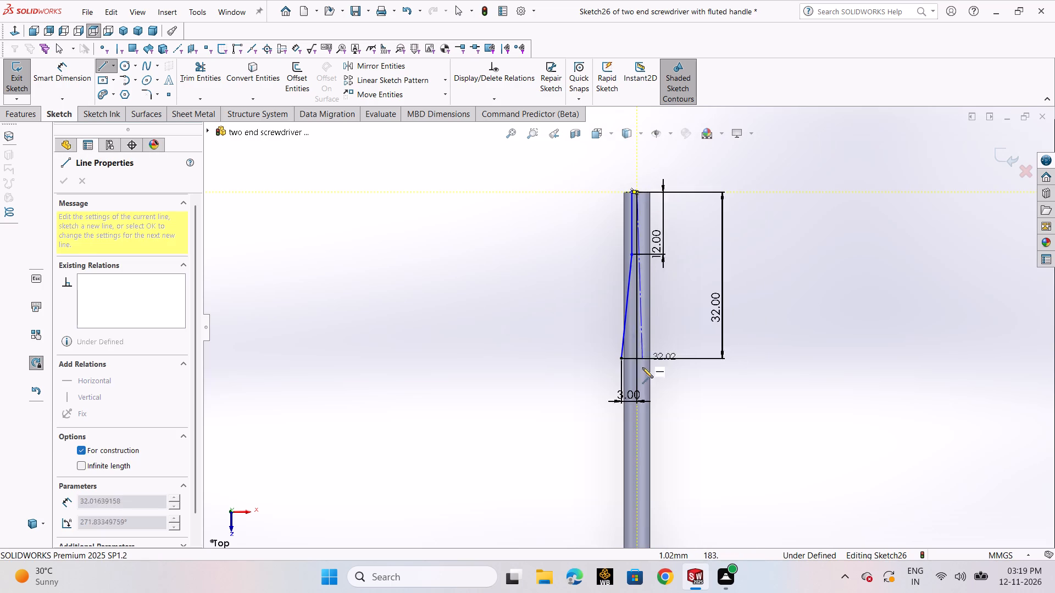
{"action": "left_click", "coordinate": [635, 415]}
{"action": "right_click", "coordinate": [635, 415]}
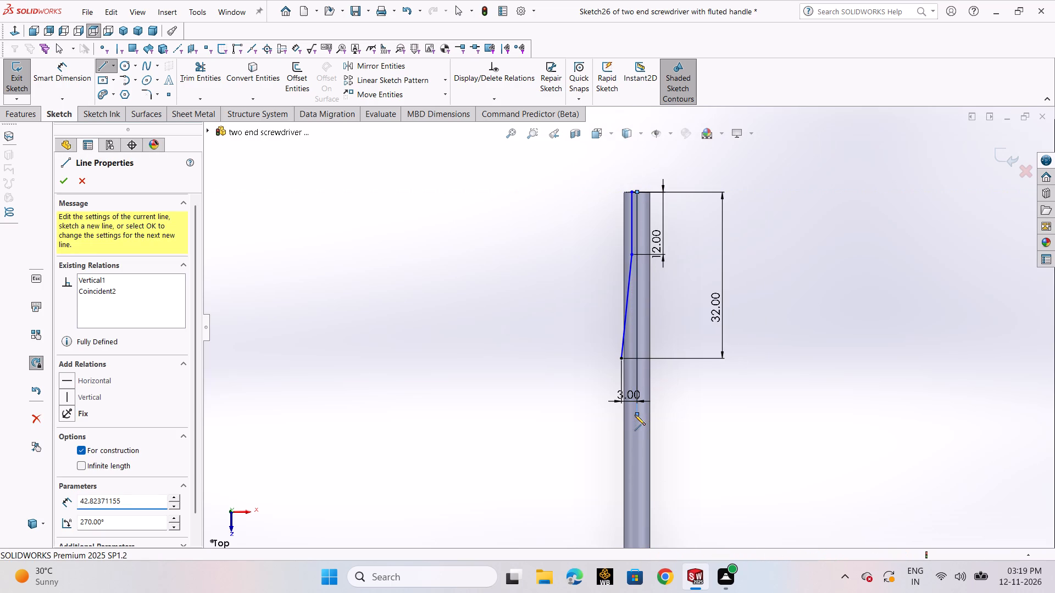
{"action": "left_click", "coordinate": [658, 422]}
Add a 5° angle dimension between the slanted line and the centerline.
{"action": "scroll", "coordinate": [628, 307], "scroll_direction": "down", "scroll_amount": 4}
{"action": "left_click", "coordinate": [42, 68]}
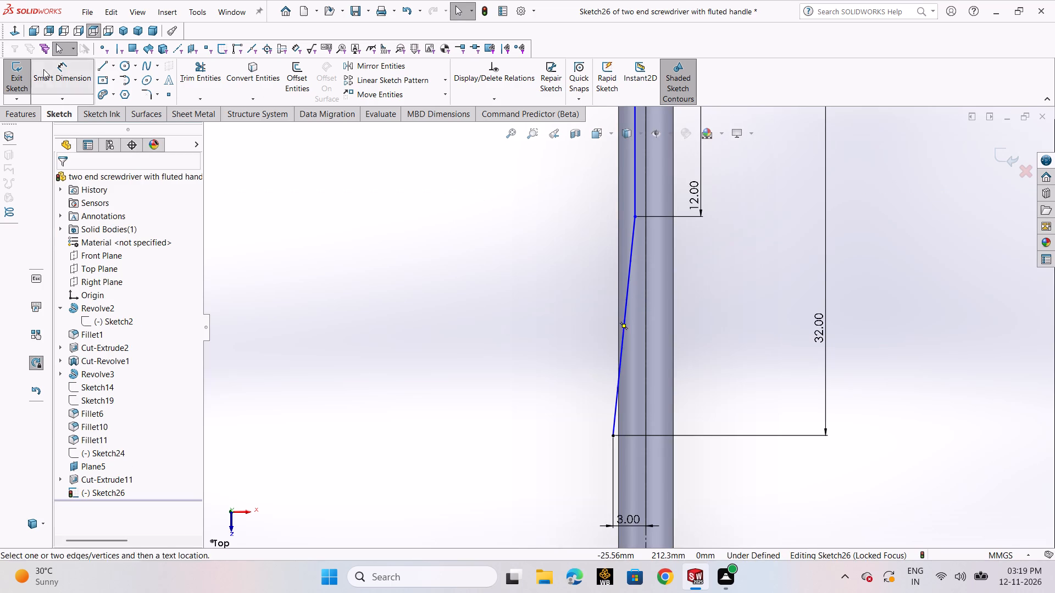
{"action": "left_click", "coordinate": [624, 338]}
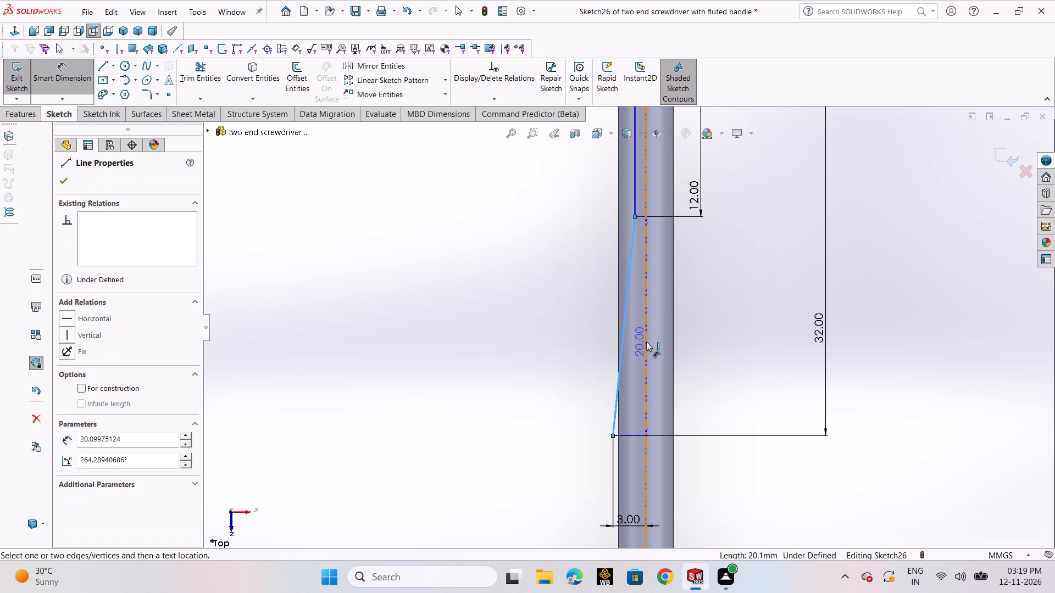
{"action": "left_click", "coordinate": [646, 342]}
{"action": "left_click", "coordinate": [636, 364]}
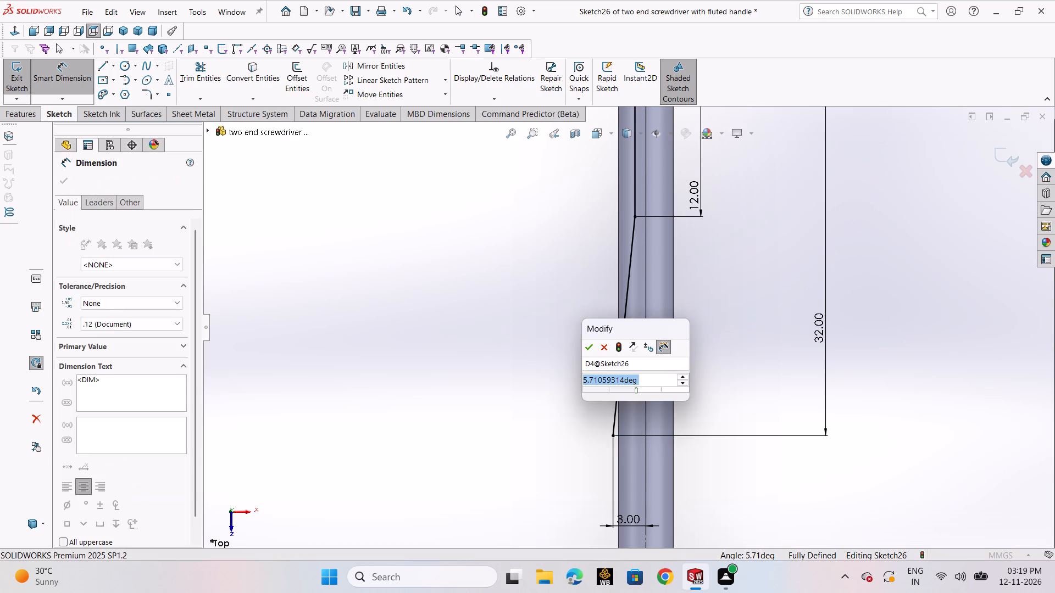
{"action": "key", "text": "5"}
{"action": "key", "text": "Return"}
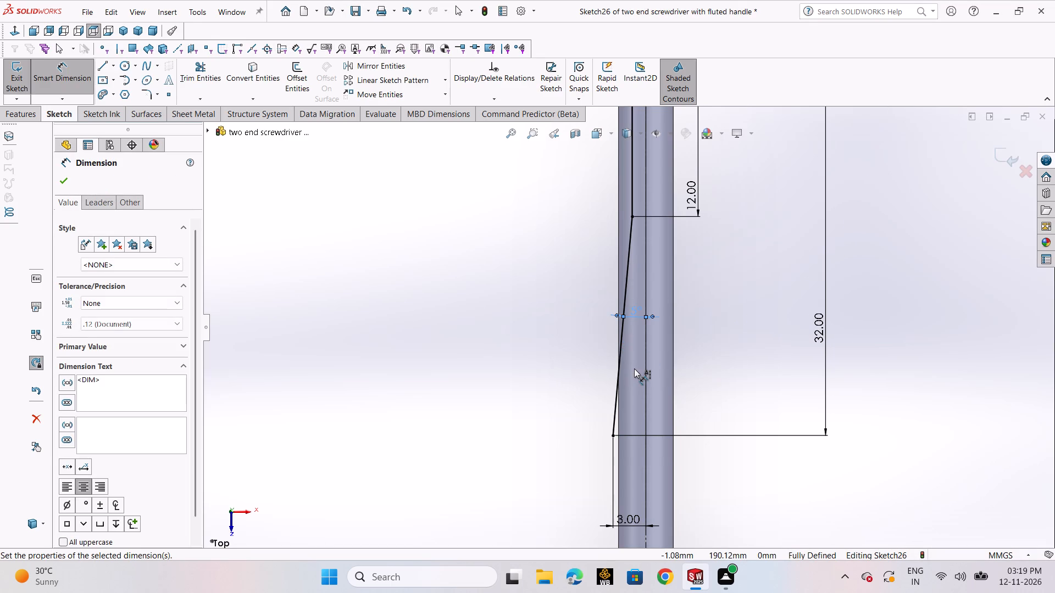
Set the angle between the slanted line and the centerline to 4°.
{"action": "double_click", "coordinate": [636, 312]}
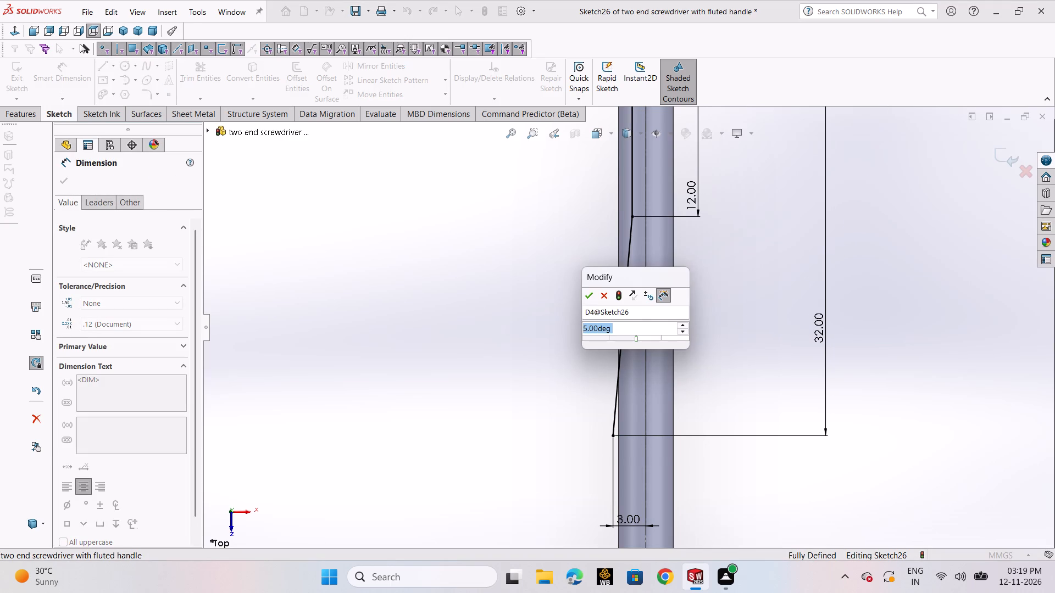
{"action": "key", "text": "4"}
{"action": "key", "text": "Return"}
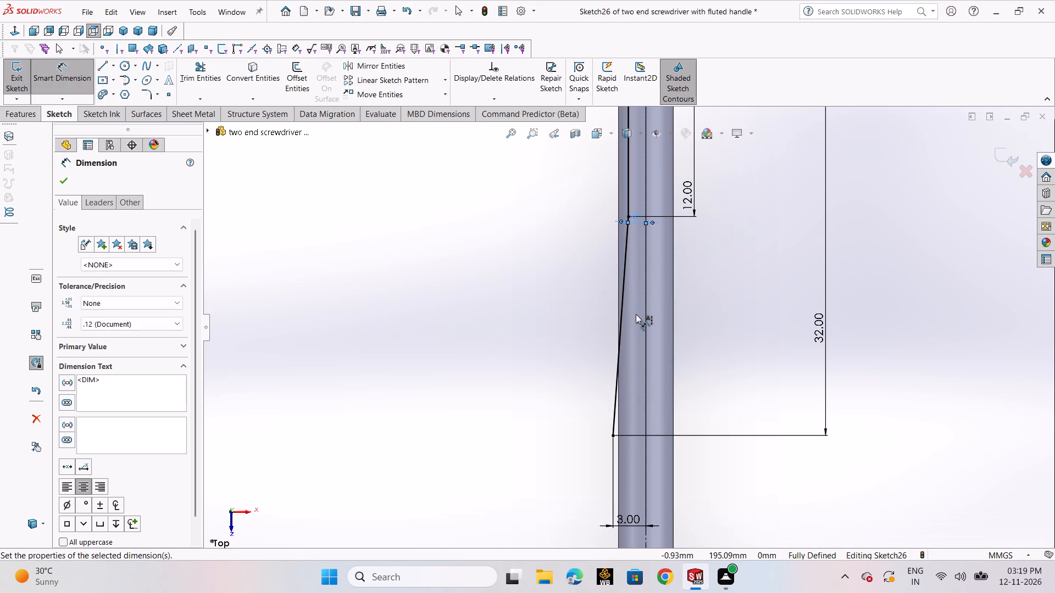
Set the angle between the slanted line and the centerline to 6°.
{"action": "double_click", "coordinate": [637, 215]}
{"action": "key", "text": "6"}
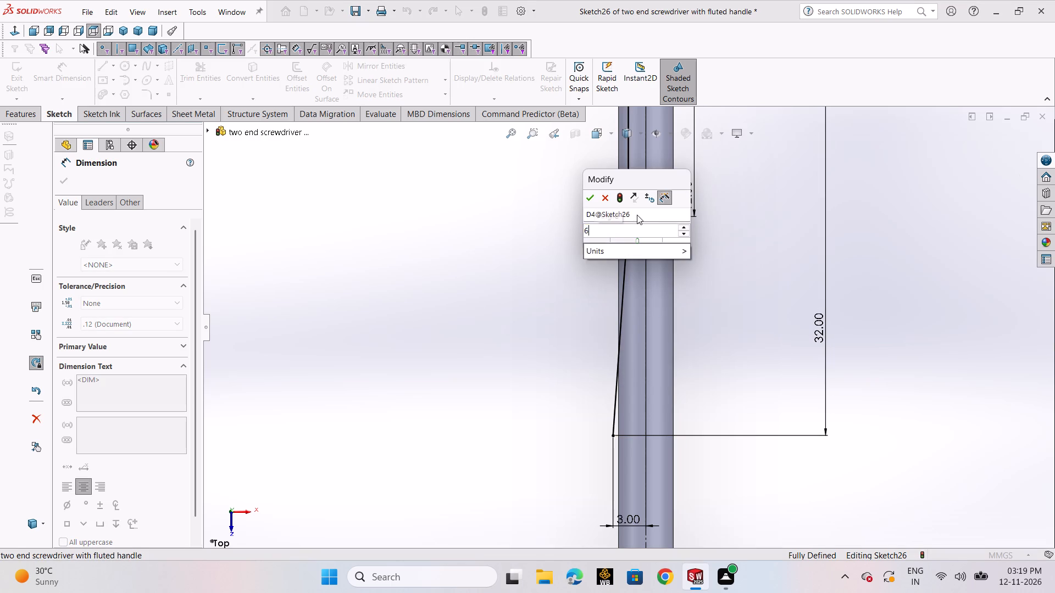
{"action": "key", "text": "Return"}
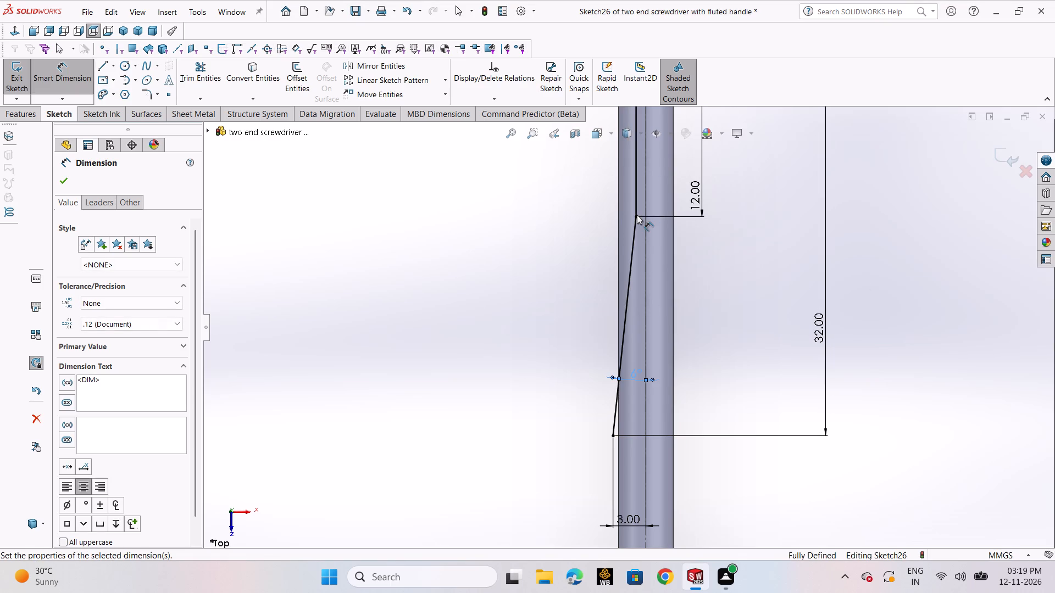
Set the angle between the slanted line and the centerline to 12°.
{"action": "double_click", "coordinate": [639, 377]}
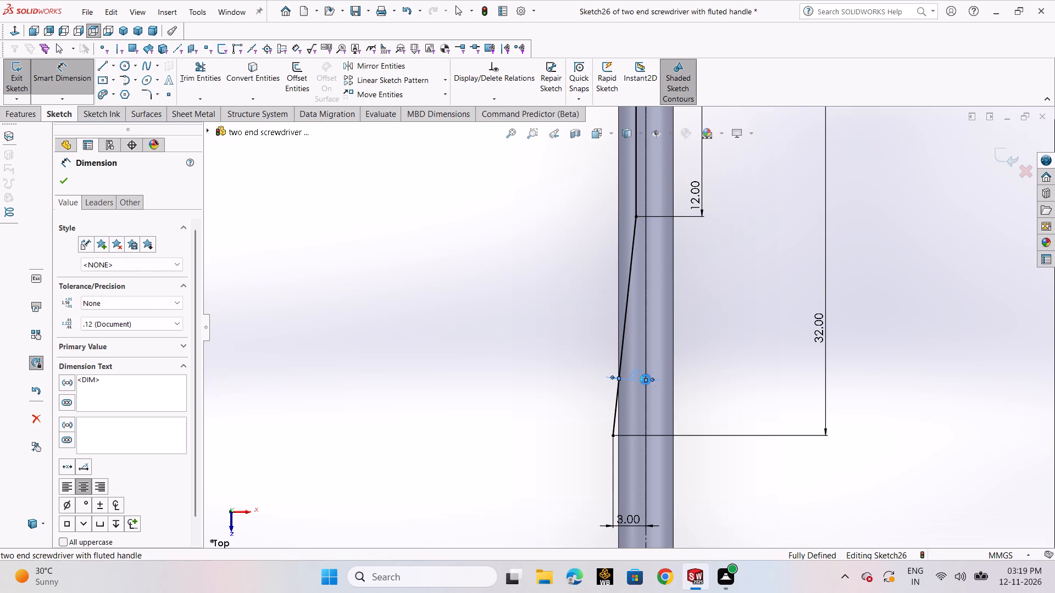
{"action": "type", "text": "12"}
{"action": "key", "text": "Return"}
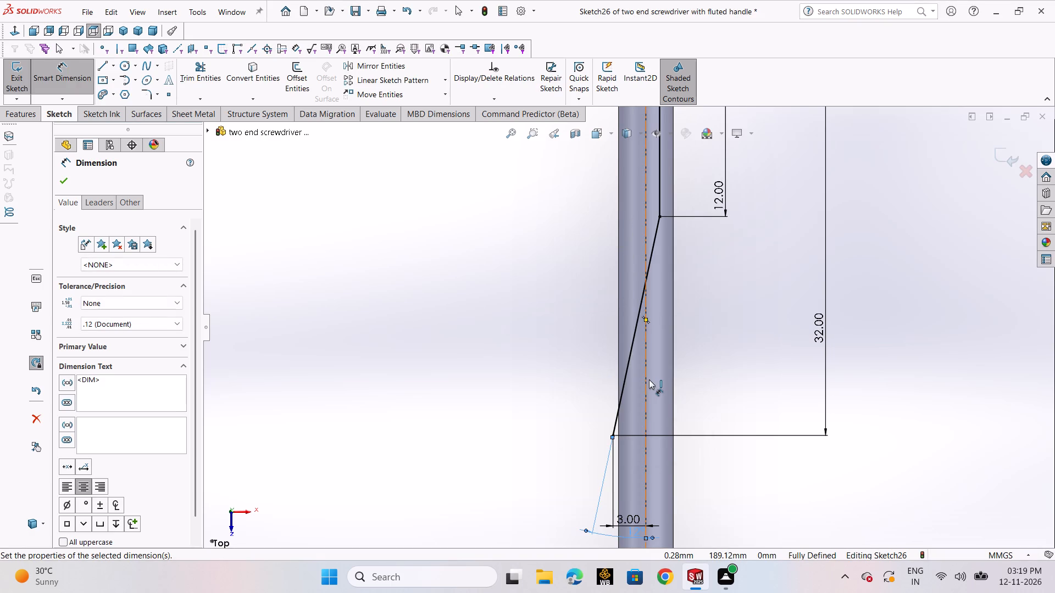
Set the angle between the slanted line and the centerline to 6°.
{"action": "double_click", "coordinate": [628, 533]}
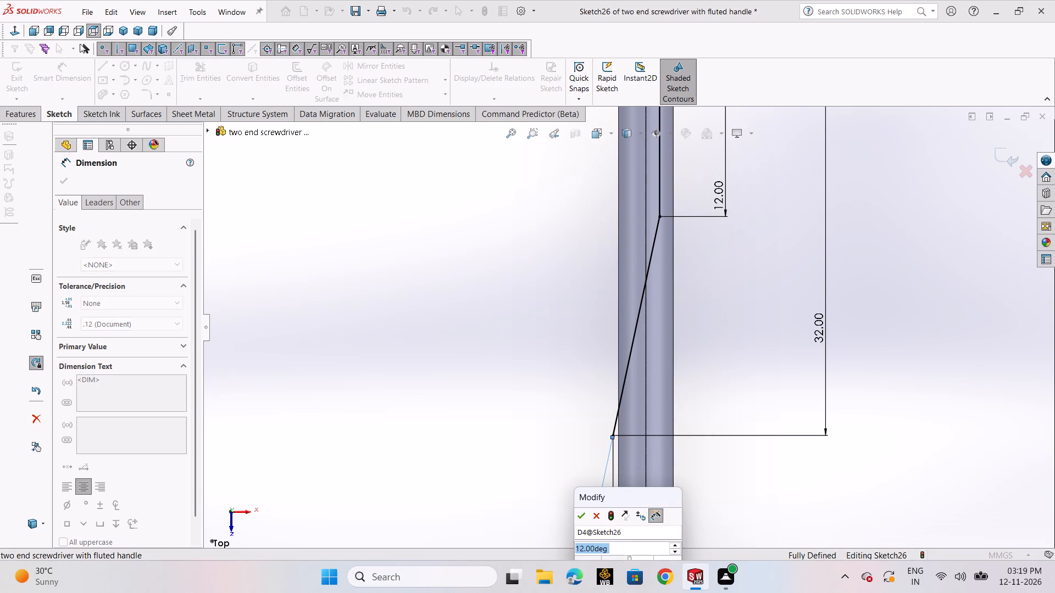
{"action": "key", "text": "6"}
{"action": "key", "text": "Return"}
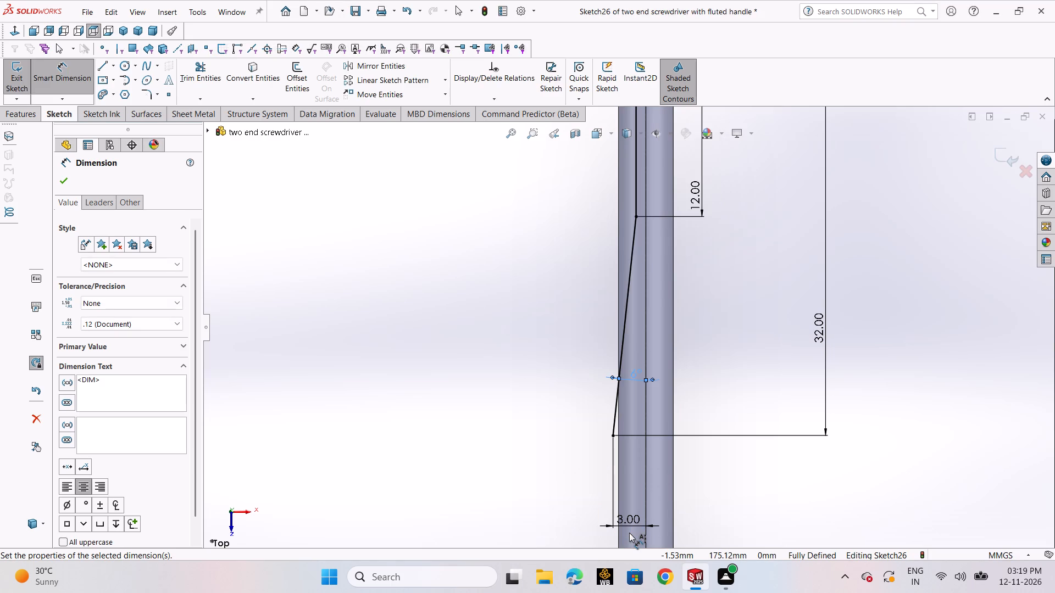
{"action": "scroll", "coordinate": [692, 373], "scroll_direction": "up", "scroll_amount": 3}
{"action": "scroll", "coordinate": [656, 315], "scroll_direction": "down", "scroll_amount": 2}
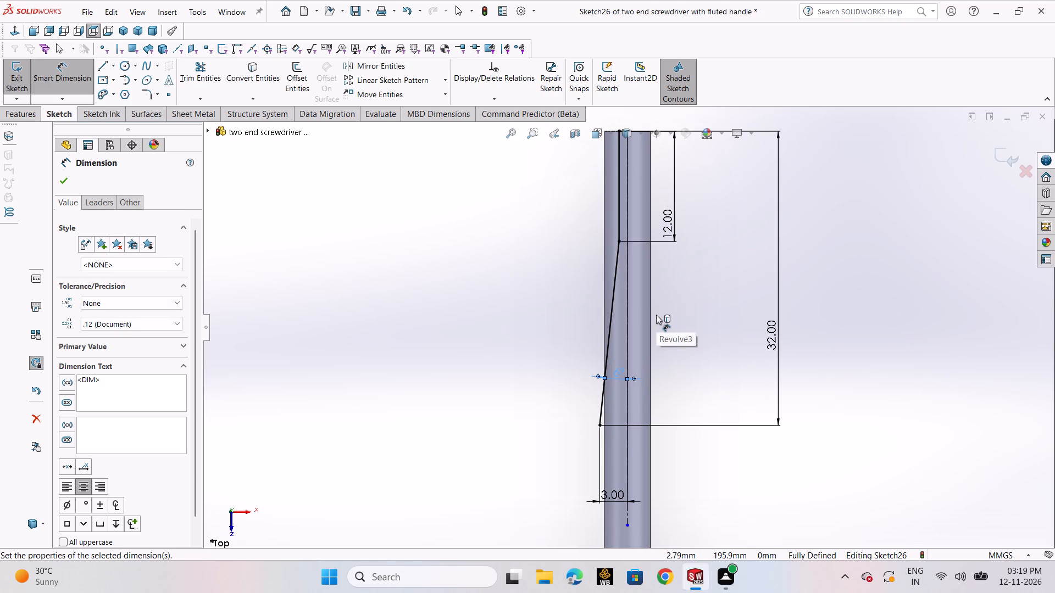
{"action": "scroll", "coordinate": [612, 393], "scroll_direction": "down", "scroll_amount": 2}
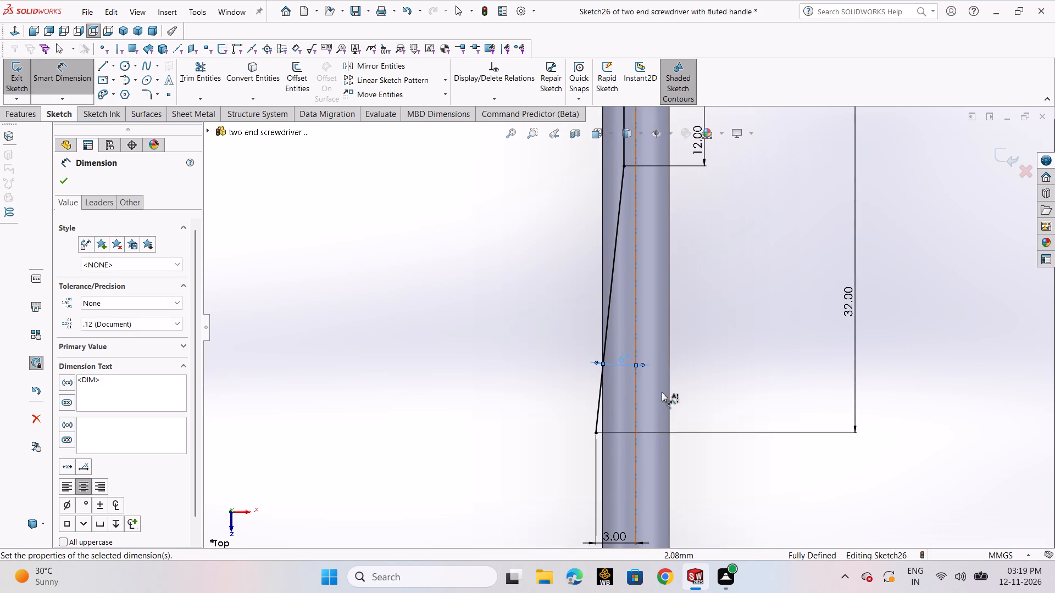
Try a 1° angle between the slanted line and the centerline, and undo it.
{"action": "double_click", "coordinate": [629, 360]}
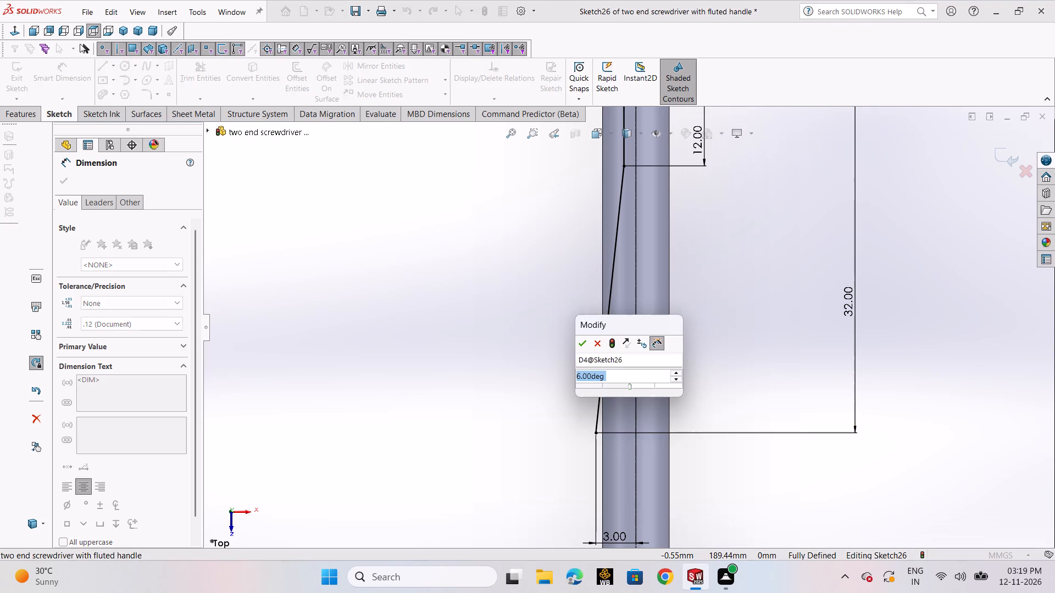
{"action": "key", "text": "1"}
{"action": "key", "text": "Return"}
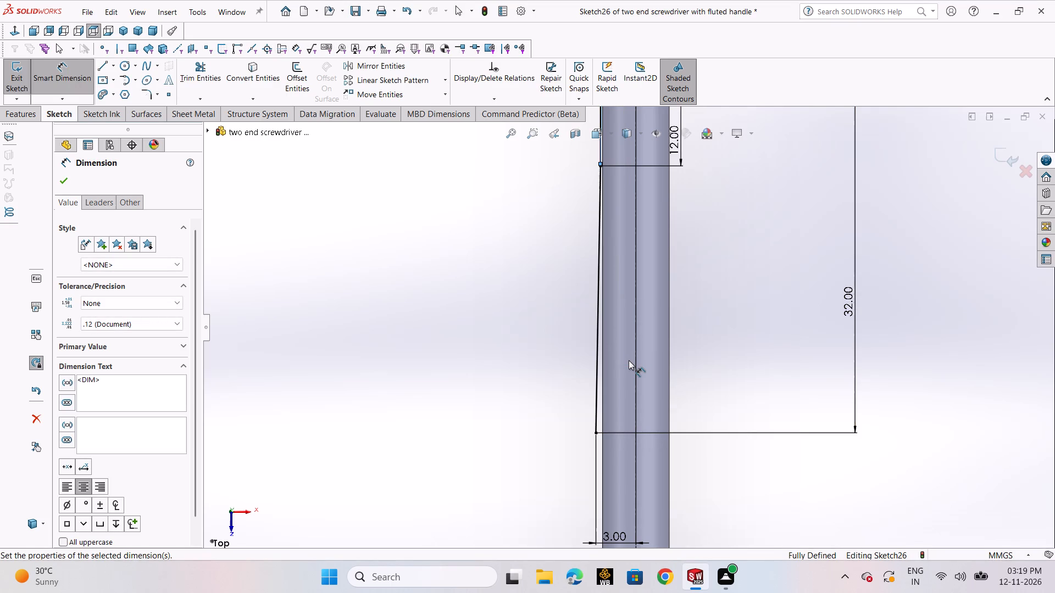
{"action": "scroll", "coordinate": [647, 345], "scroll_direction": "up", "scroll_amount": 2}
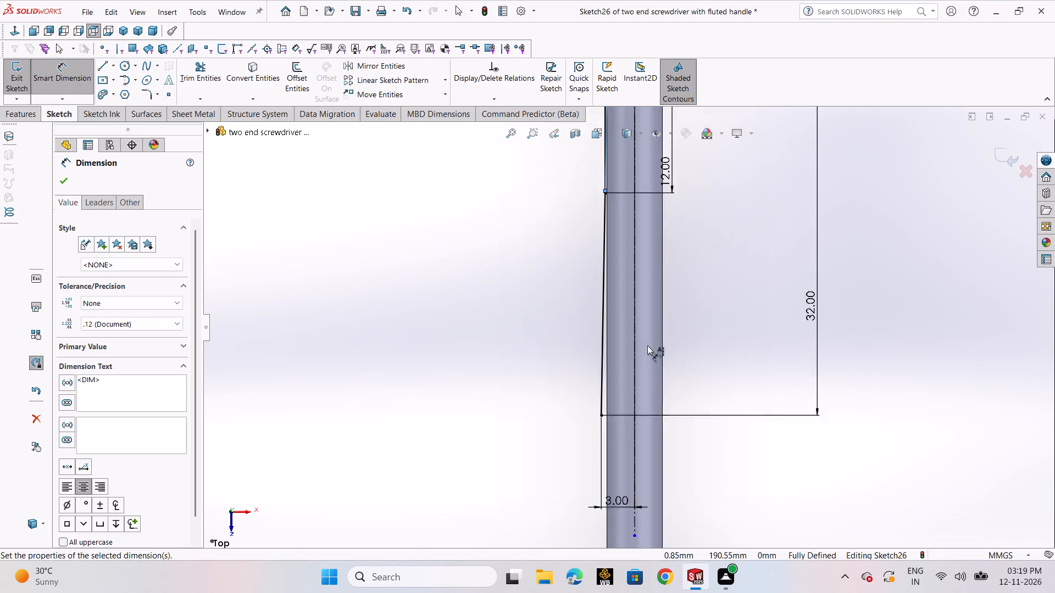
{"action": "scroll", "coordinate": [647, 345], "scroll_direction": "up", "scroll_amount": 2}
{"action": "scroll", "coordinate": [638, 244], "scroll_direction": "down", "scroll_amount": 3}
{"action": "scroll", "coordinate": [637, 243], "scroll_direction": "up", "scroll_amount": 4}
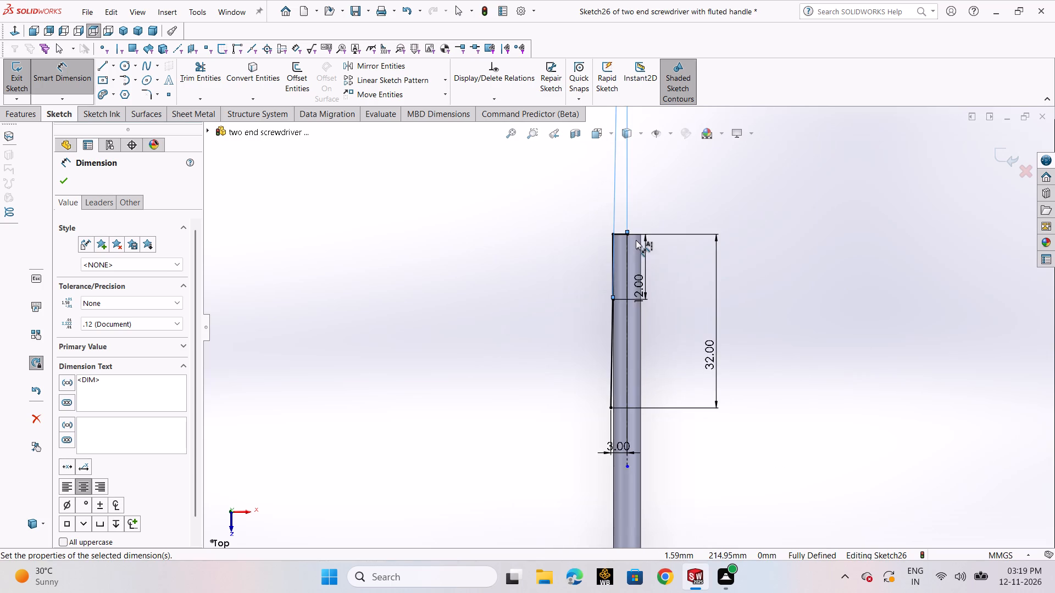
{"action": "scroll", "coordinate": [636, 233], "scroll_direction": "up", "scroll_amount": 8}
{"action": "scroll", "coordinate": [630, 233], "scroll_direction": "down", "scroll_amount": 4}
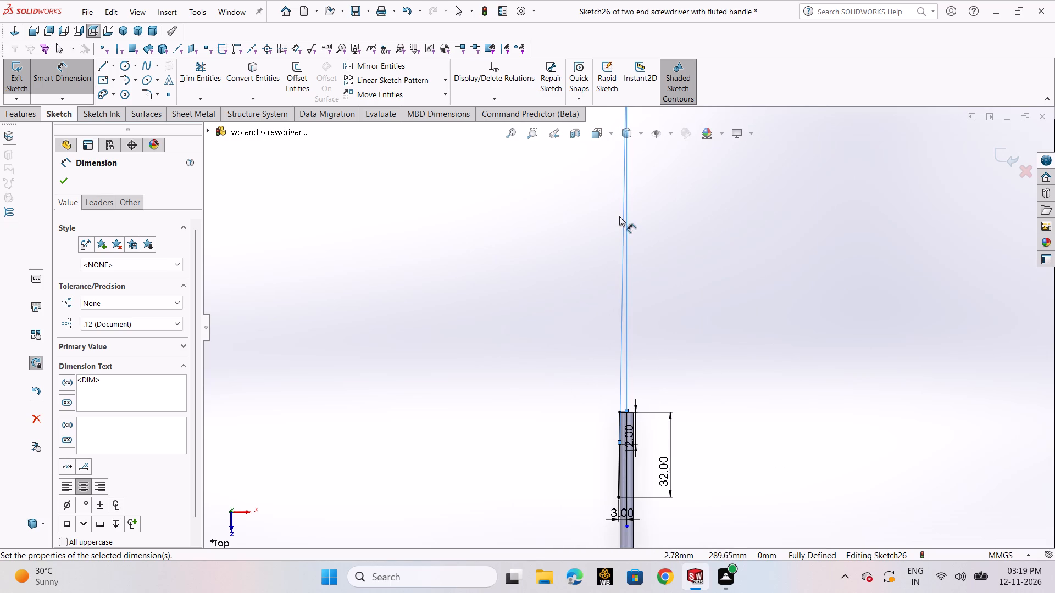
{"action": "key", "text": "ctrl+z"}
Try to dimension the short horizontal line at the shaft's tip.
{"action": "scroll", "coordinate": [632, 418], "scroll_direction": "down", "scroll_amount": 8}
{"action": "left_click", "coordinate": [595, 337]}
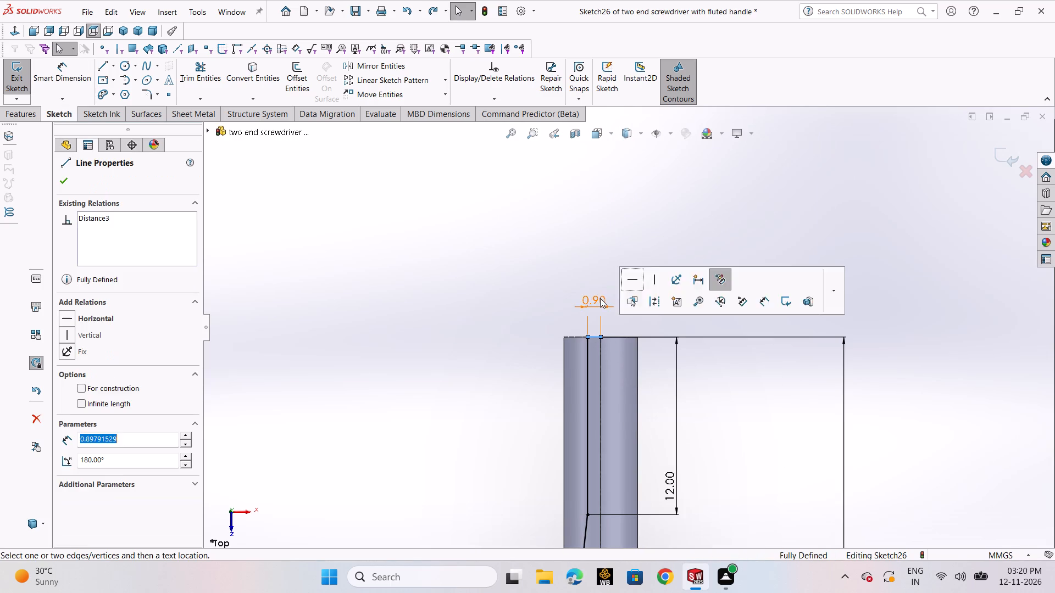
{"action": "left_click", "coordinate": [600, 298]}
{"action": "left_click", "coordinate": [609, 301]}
Delete the 3 mm dimension between the slanted line's outer end and the centerline.
{"action": "scroll", "coordinate": [605, 338], "scroll_direction": "down", "scroll_amount": 4}
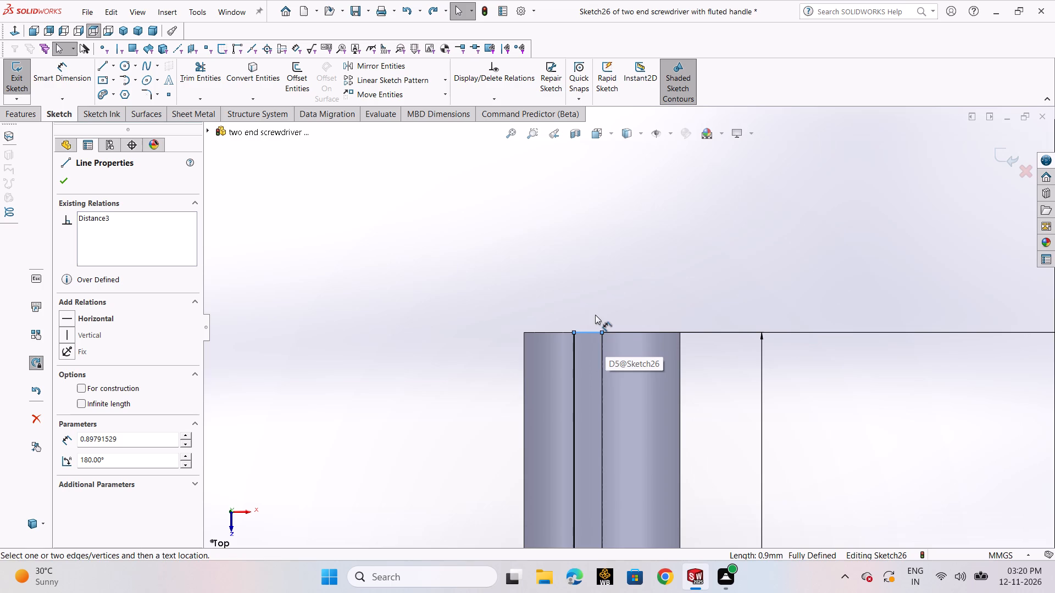
{"action": "scroll", "coordinate": [626, 327], "scroll_direction": "up", "scroll_amount": 7}
{"action": "scroll", "coordinate": [646, 501], "scroll_direction": "down", "scroll_amount": 2}
{"action": "scroll", "coordinate": [646, 501], "scroll_direction": "up", "scroll_amount": 1}
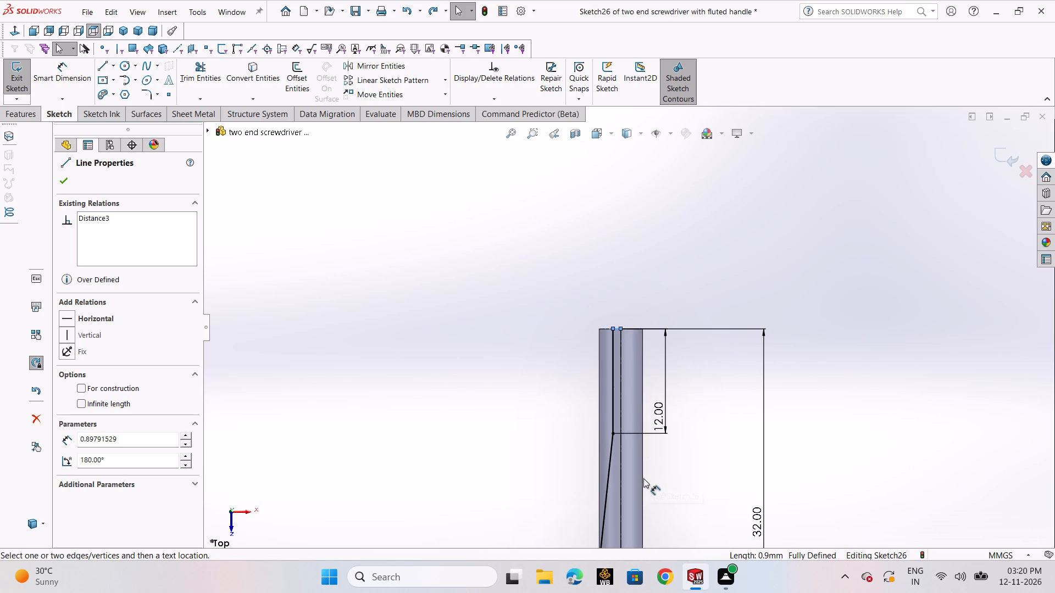
{"action": "scroll", "coordinate": [641, 469], "scroll_direction": "up", "scroll_amount": 4}
{"action": "scroll", "coordinate": [634, 466], "scroll_direction": "down", "scroll_amount": 3}
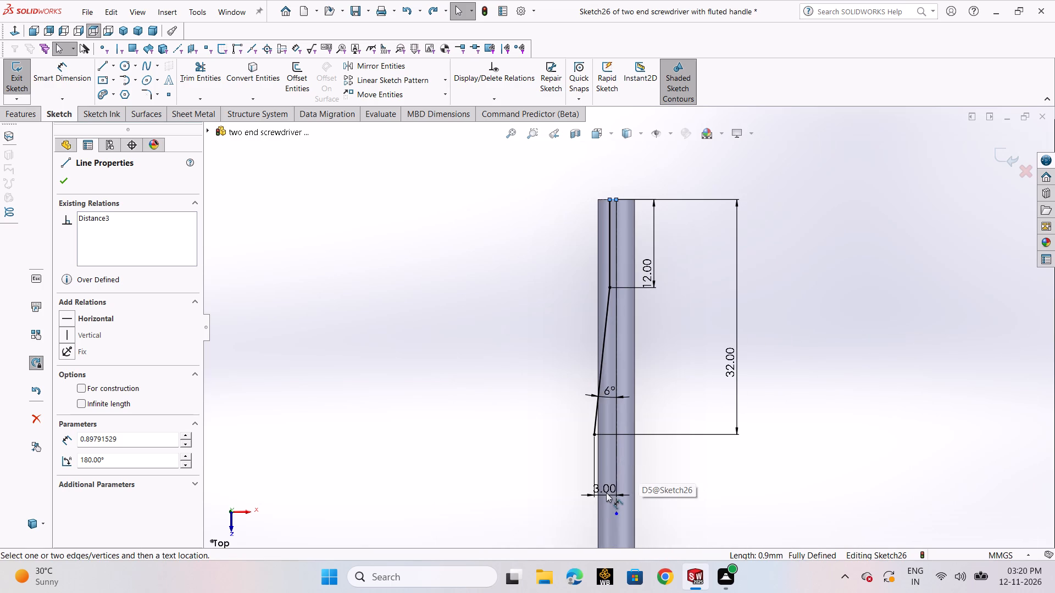
{"action": "left_click", "coordinate": [608, 492]}
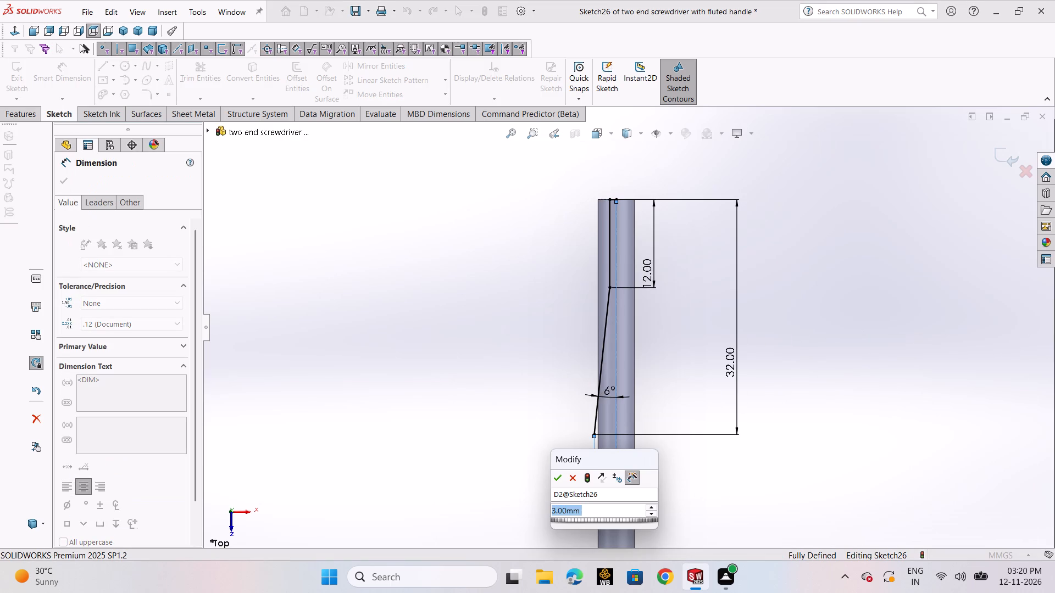
{"action": "key", "text": "Delete"}
{"action": "left_click", "coordinate": [574, 477]}
{"action": "left_click", "coordinate": [503, 430]}
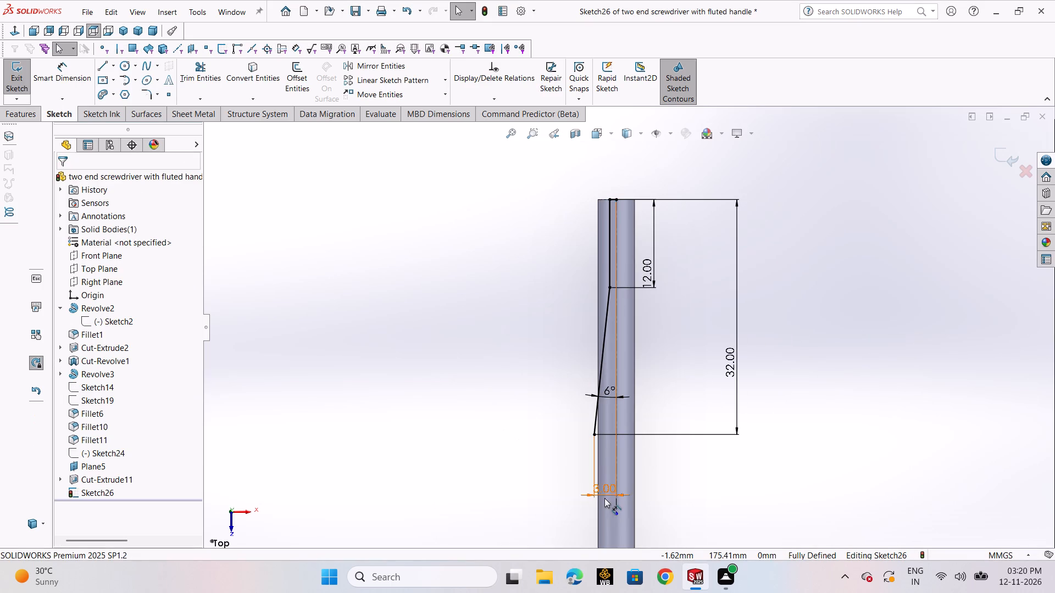
{"action": "left_click", "coordinate": [604, 494]}
{"action": "key", "text": "Delete"}
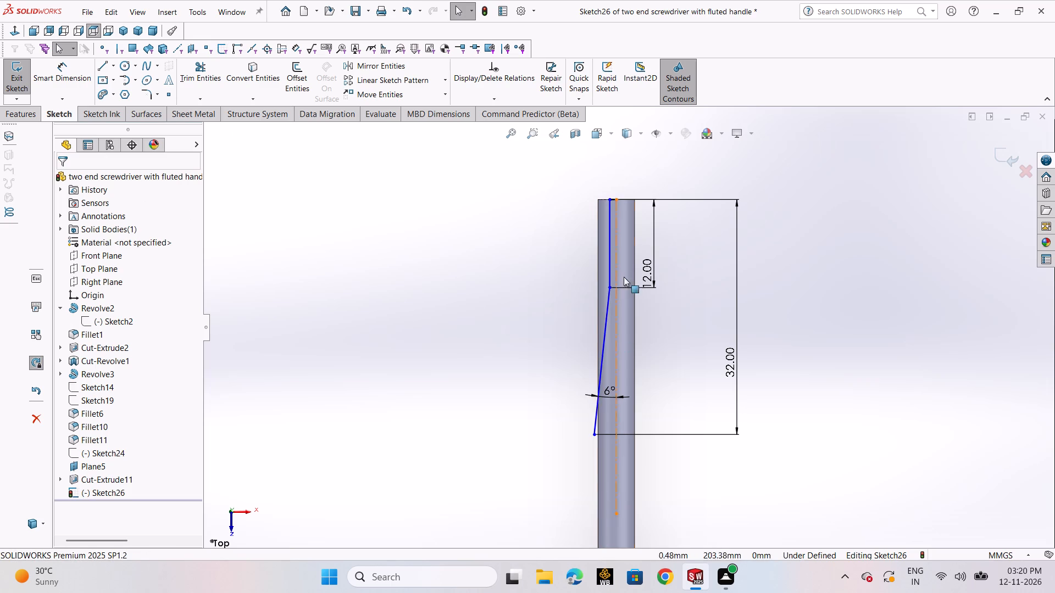
Dimension the short horizontal line at the shaft's tip to 1 mm.
{"action": "scroll", "coordinate": [642, 198], "scroll_direction": "down", "scroll_amount": 5}
{"action": "left_click", "coordinate": [546, 250]}
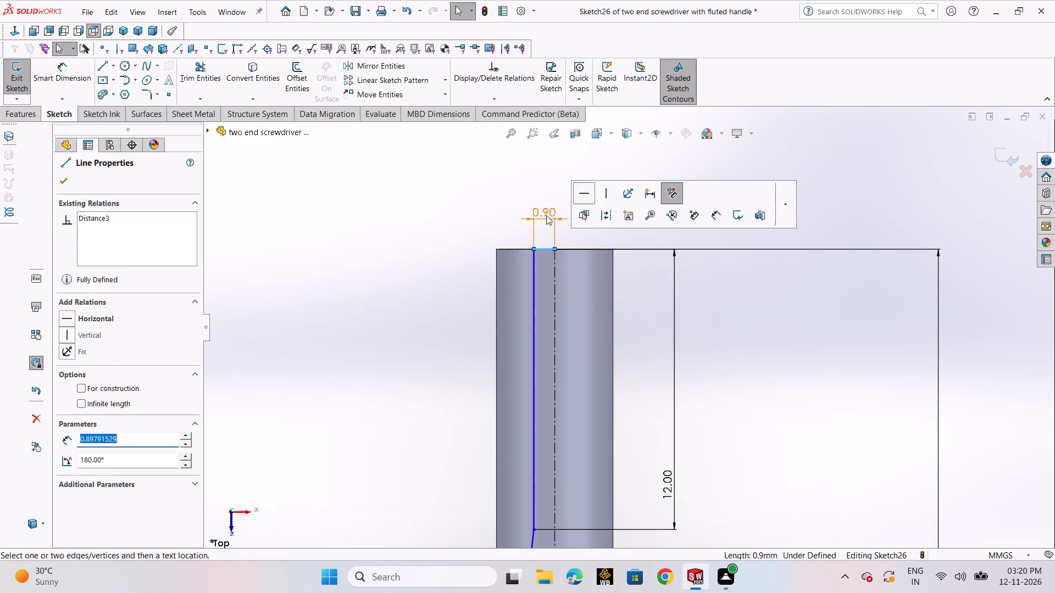
{"action": "left_click", "coordinate": [546, 215]}
{"action": "key", "text": "1"}
{"action": "key", "text": "Return"}
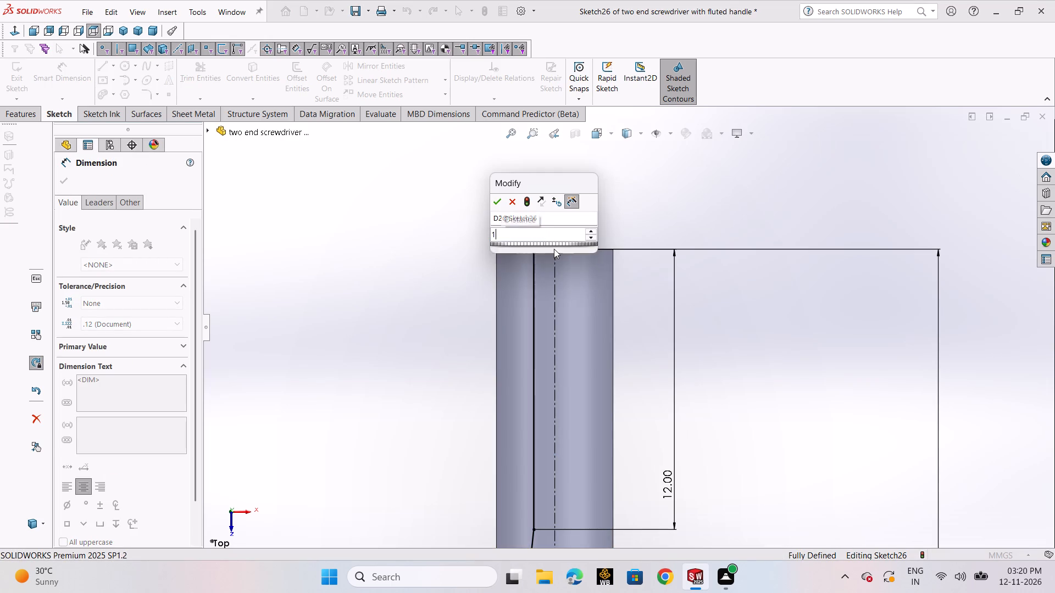
{"action": "left_click", "coordinate": [460, 258]}
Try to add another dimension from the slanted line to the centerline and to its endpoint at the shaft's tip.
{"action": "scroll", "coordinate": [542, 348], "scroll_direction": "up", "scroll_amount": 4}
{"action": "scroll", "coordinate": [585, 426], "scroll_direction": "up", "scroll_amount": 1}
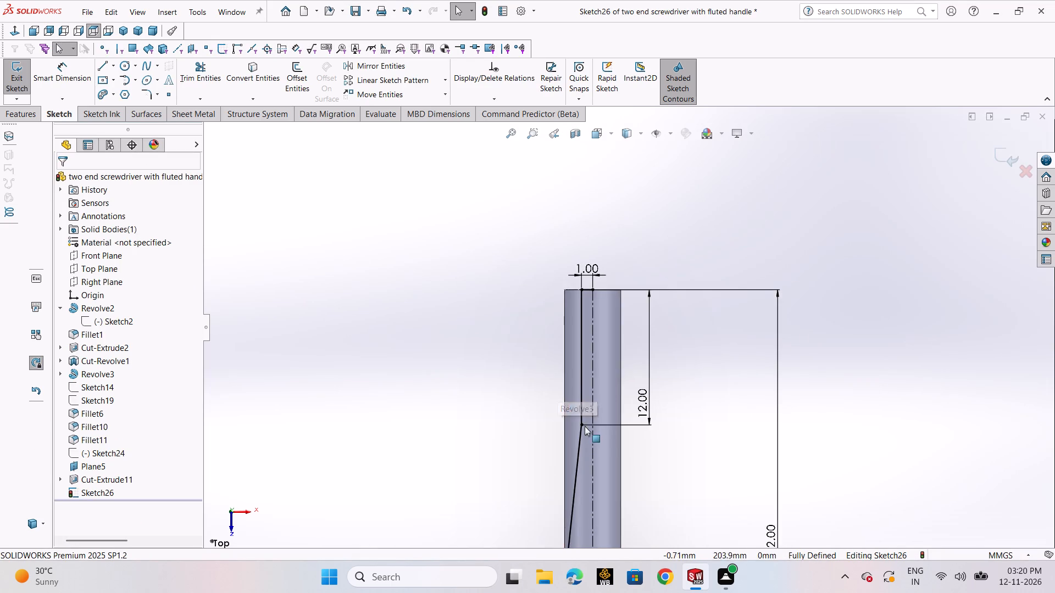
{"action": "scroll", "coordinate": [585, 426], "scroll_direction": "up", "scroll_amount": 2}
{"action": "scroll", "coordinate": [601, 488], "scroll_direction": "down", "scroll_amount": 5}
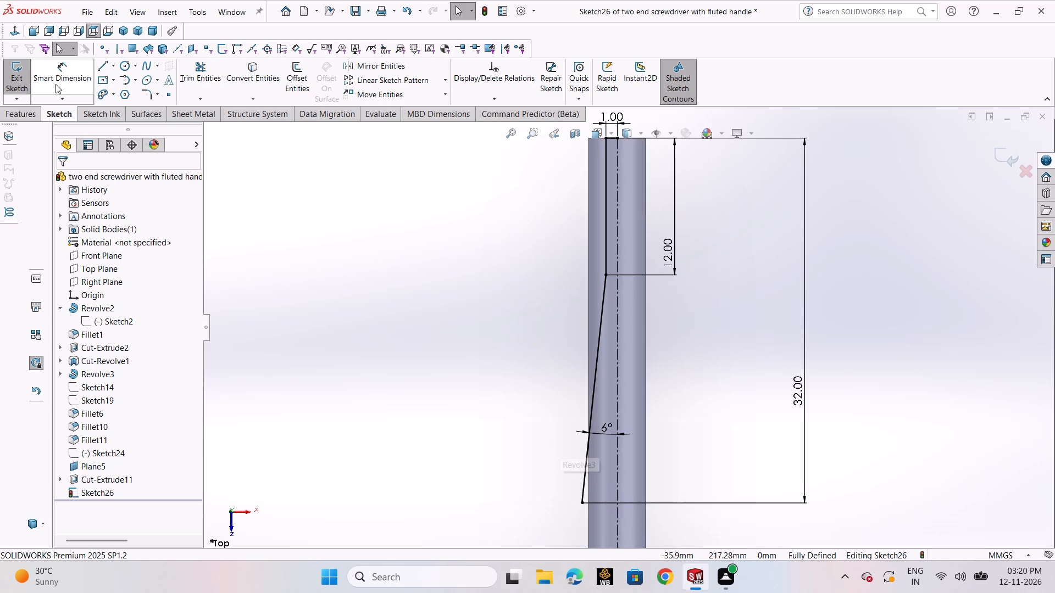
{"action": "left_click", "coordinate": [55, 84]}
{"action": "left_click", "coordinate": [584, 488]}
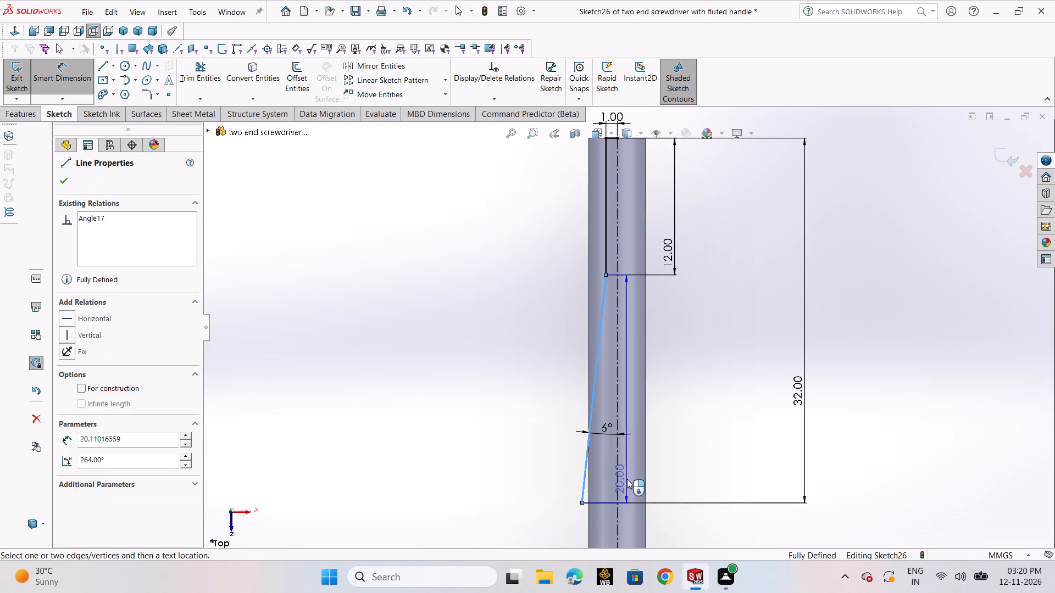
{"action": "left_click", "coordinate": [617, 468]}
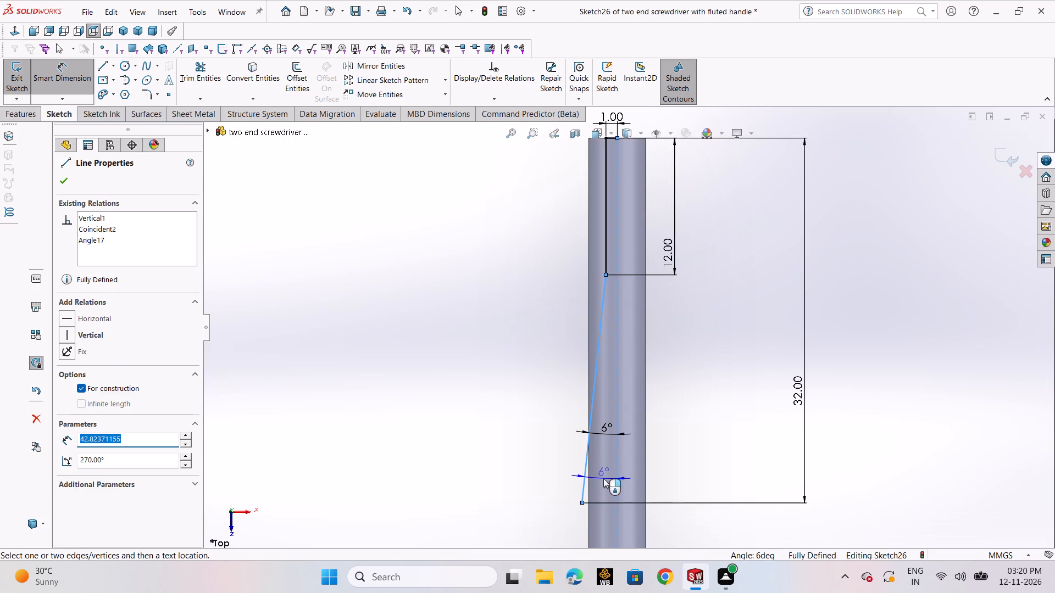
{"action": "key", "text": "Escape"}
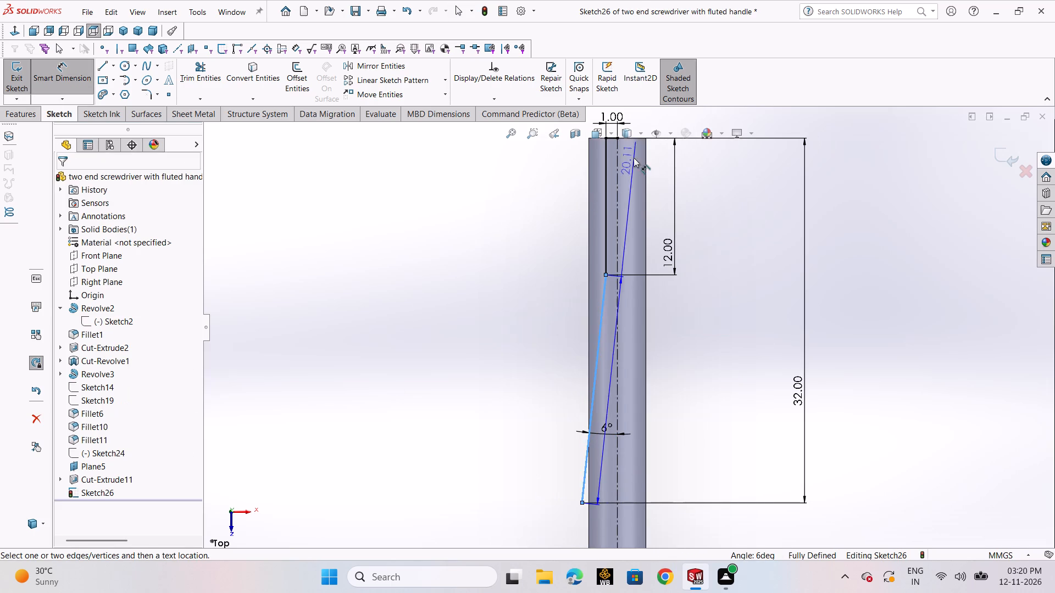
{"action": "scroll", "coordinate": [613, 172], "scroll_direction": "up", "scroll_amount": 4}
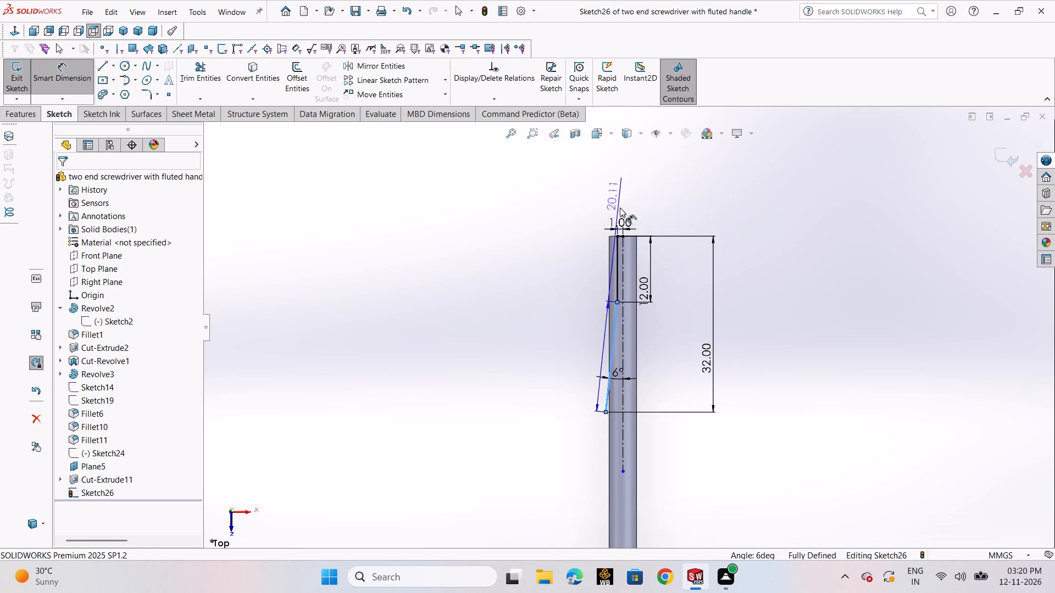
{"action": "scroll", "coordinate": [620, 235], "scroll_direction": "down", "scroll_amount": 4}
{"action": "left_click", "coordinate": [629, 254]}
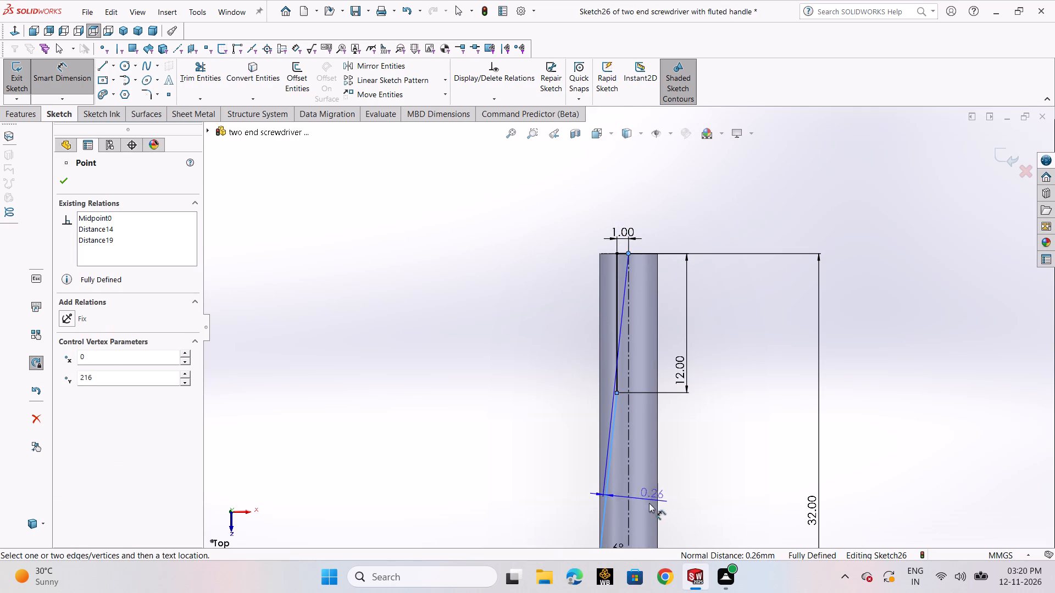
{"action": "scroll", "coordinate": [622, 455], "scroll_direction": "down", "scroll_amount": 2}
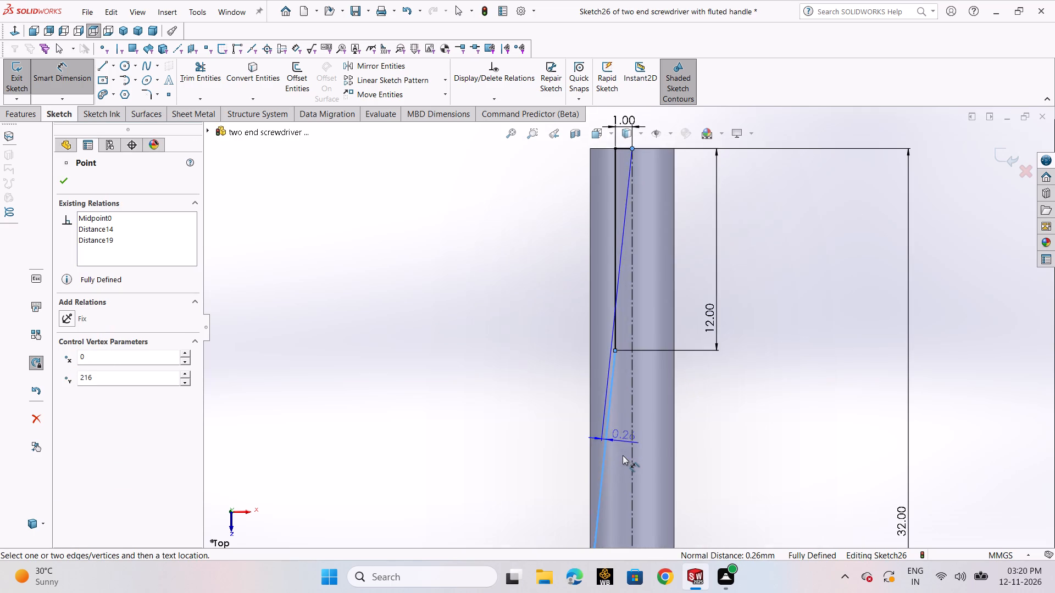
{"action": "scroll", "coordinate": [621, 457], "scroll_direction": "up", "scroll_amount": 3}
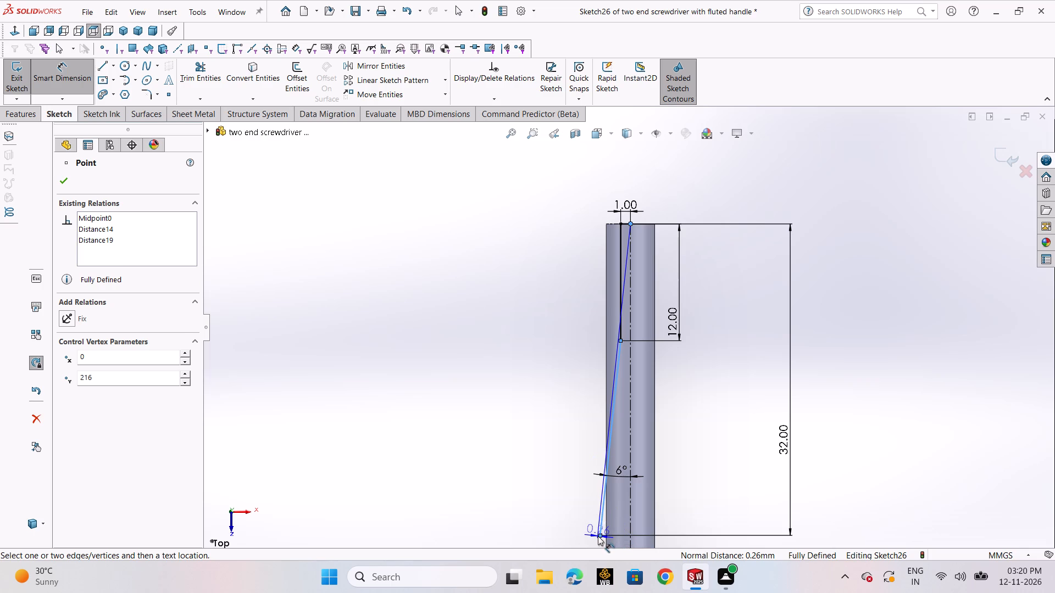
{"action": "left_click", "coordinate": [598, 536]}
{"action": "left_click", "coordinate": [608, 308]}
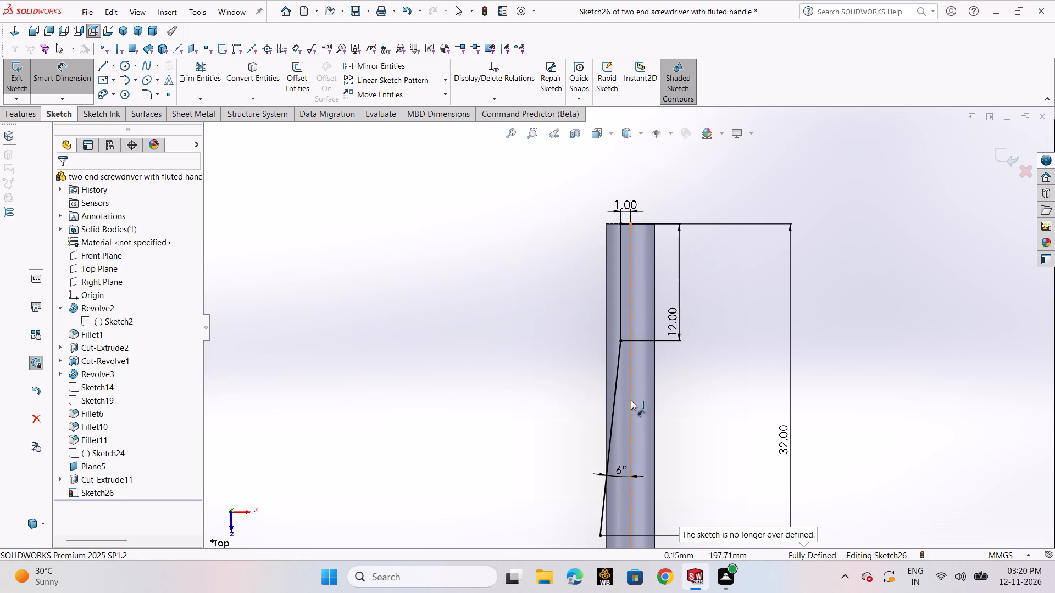
Delete the slanted line from the profile.
{"action": "left_click", "coordinate": [618, 384]}
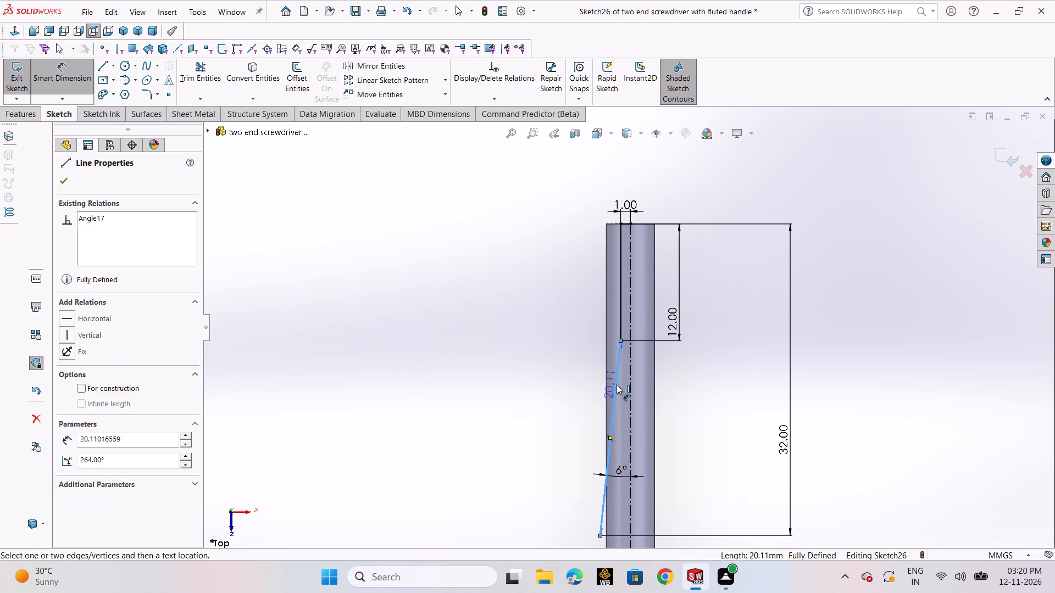
{"action": "key", "text": "Delete"}
{"action": "left_click", "coordinate": [455, 289]}
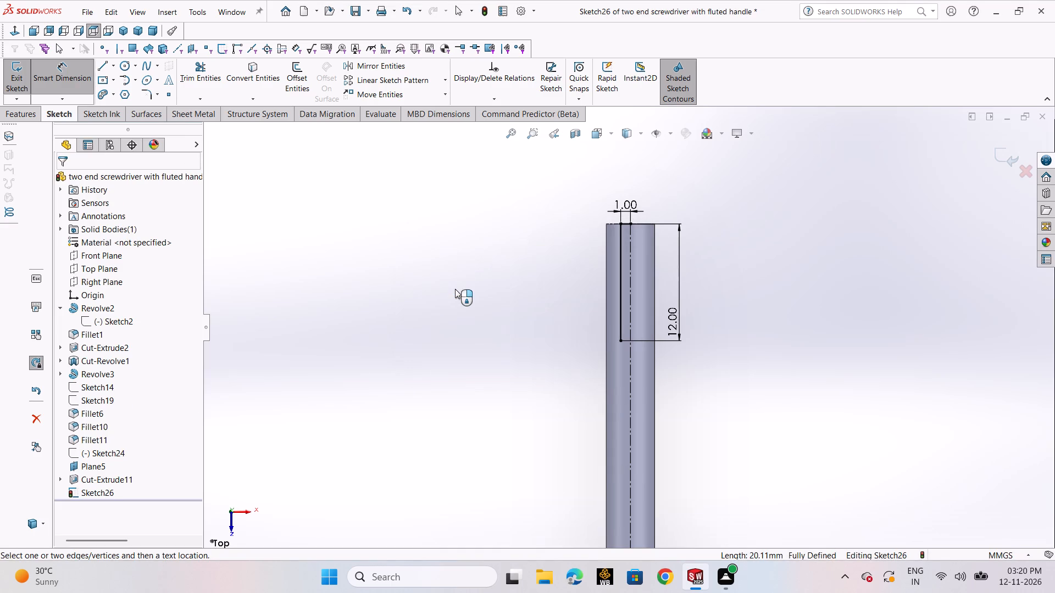
Sketch a new slanted line from the inner end of the 12 mm vertical line to a point outside the shaft.
{"action": "left_click", "coordinate": [104, 69]}
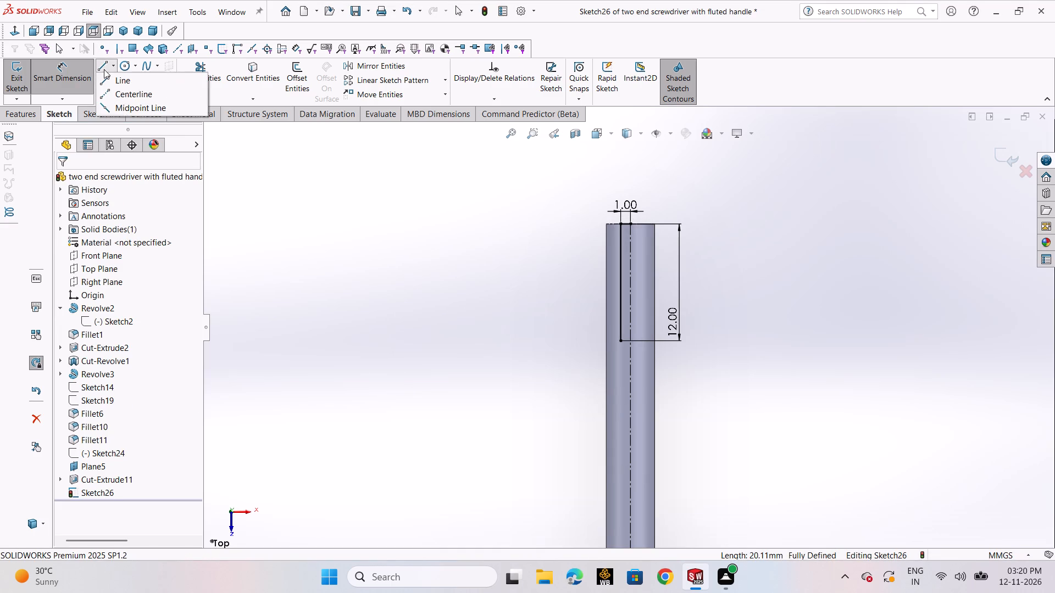
{"action": "left_click", "coordinate": [109, 79]}
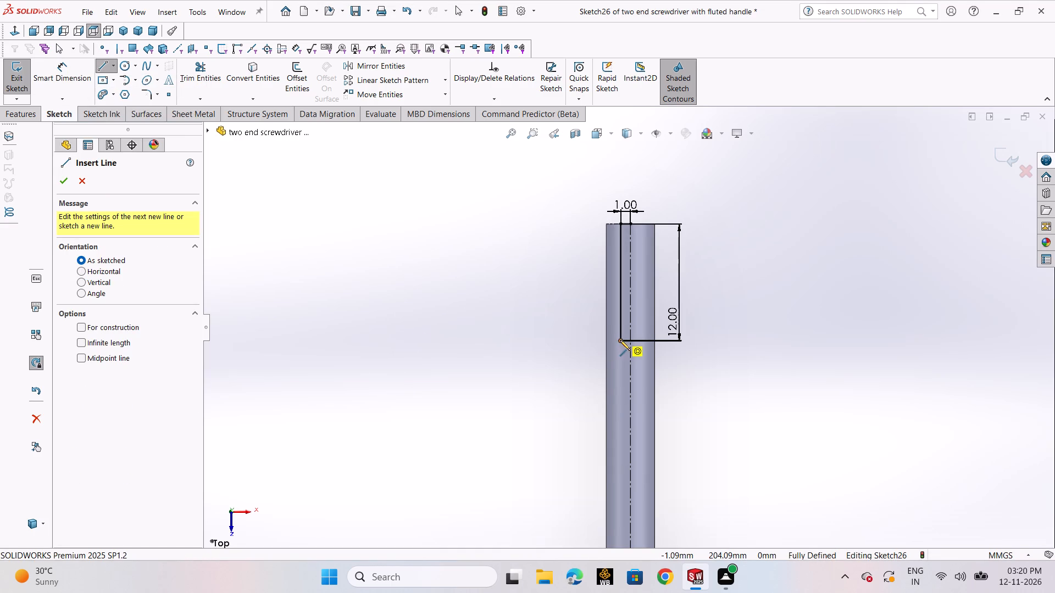
{"action": "left_click", "coordinate": [620, 340]}
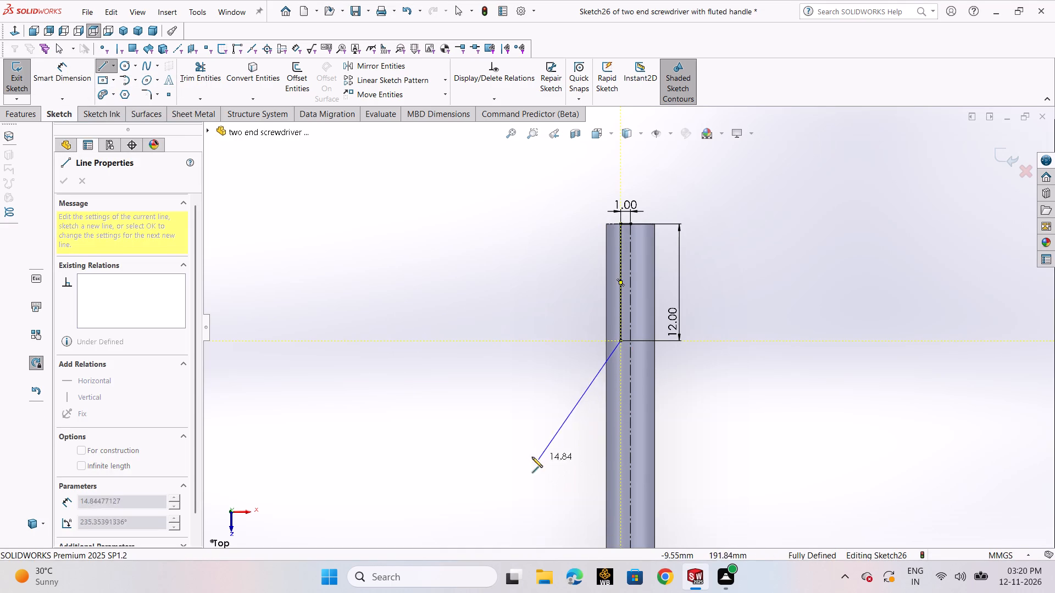
{"action": "left_click", "coordinate": [496, 434]}
{"action": "right_click", "coordinate": [496, 434]}
{"action": "left_click", "coordinate": [522, 447]}
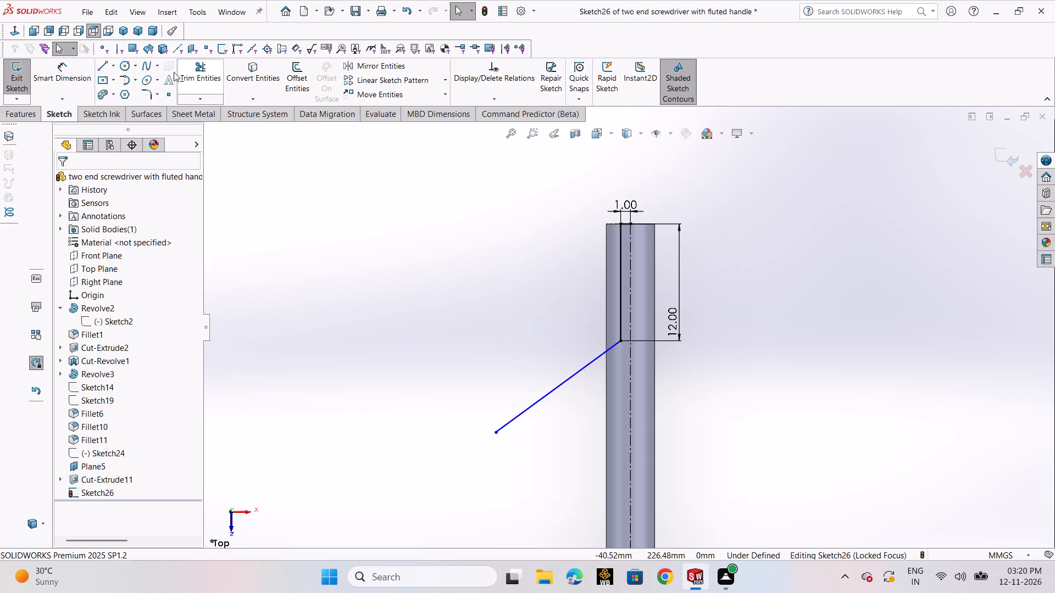
Dimension the slanted line's outer endpoint 3.5 mm from the centerline.
{"action": "left_click", "coordinate": [59, 77]}
{"action": "left_click", "coordinate": [496, 435]}
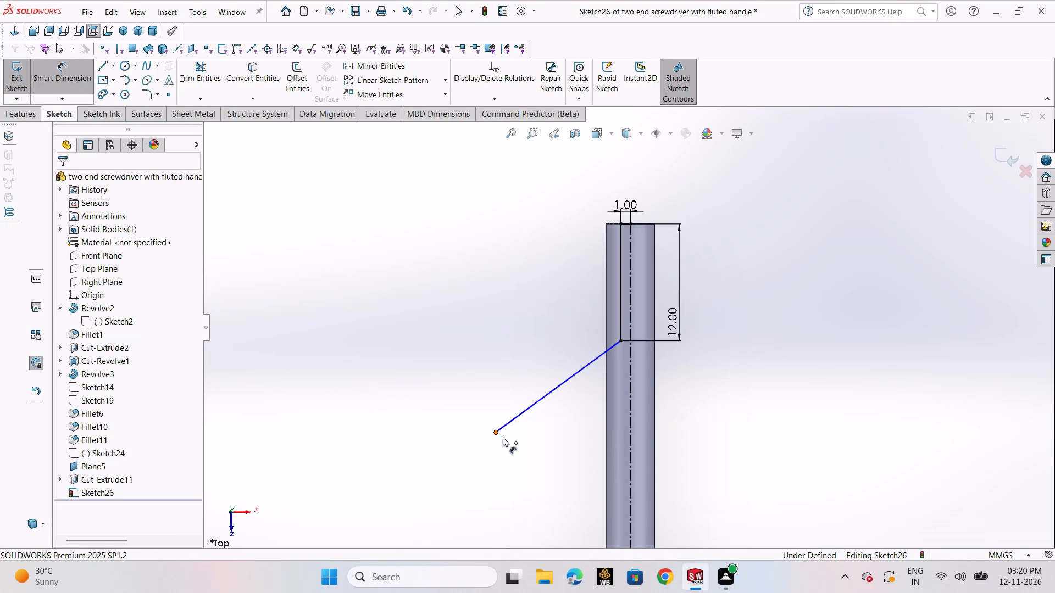
{"action": "left_click", "coordinate": [632, 423]}
{"action": "left_click", "coordinate": [570, 453]}
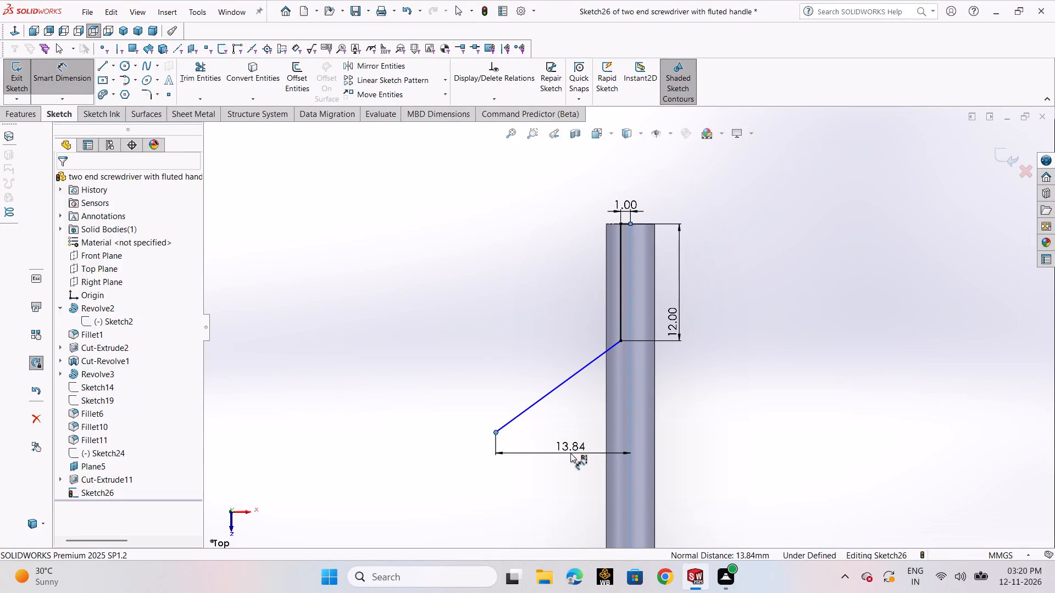
{"action": "type", "text": "3.5"}
{"action": "key", "text": "Return"}
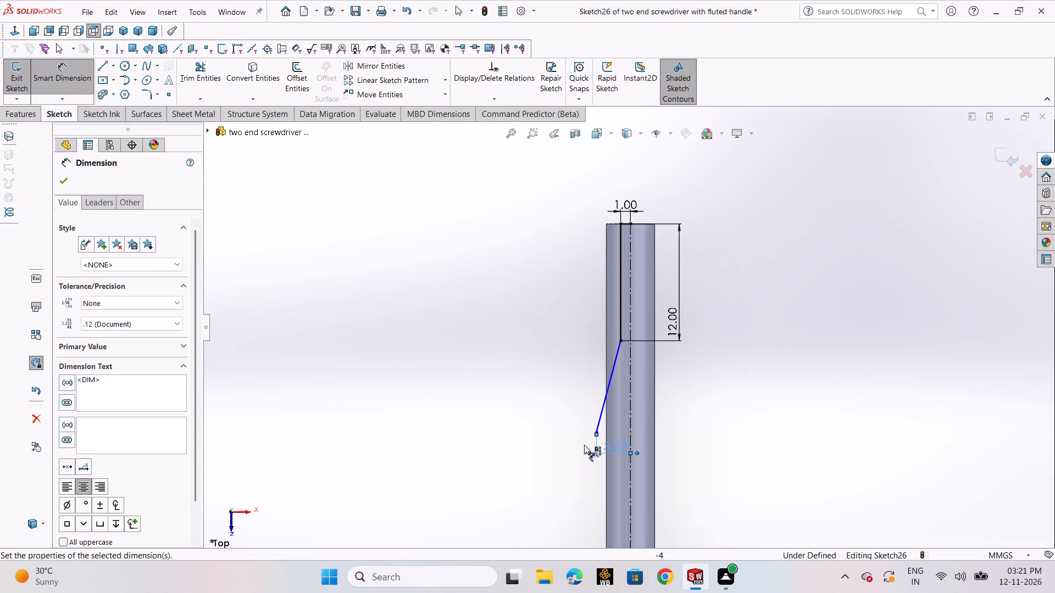
Set the distance from the slanted line's outer endpoint to the centerline to 2.5 mm.
{"action": "double_click", "coordinate": [613, 452]}
{"action": "type", "text": "2.5"}
{"action": "key", "text": "Return"}
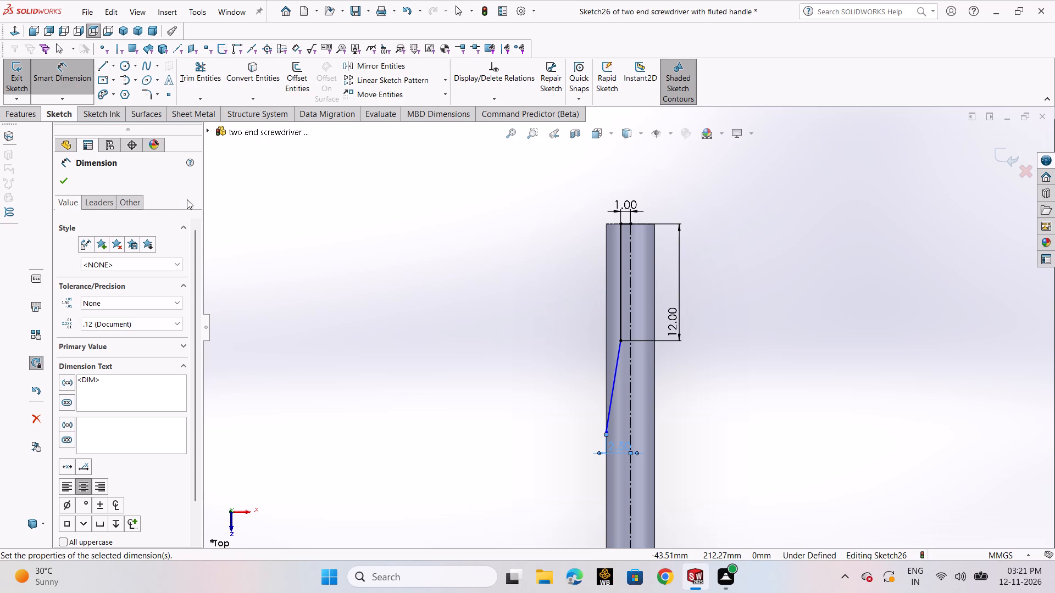
{"action": "left_click", "coordinate": [71, 180]}
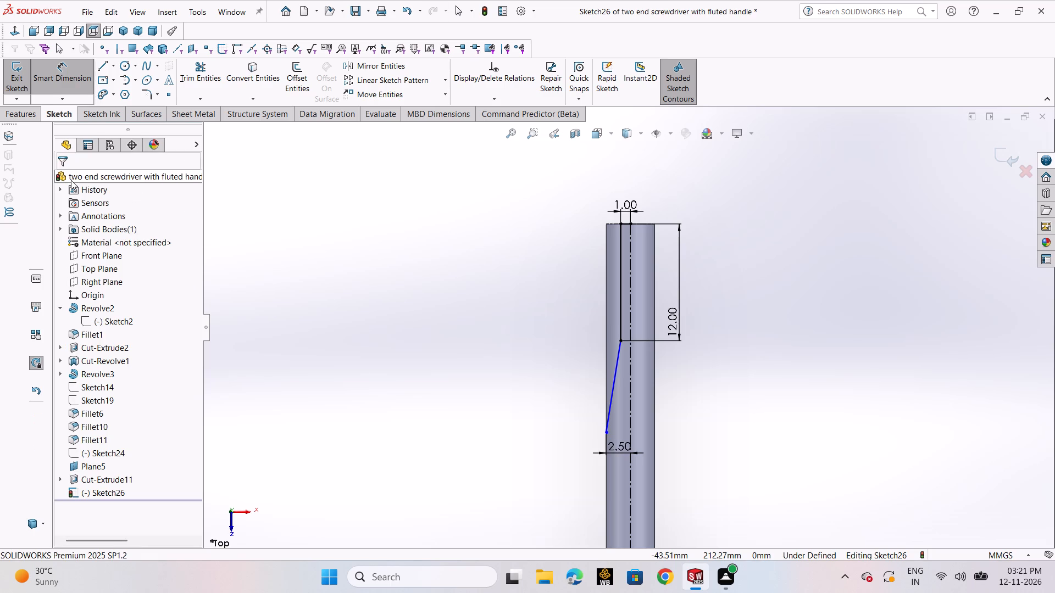
Close the cut profile with lines from the 12 mm line's tip end to the shaft's outer corner and along its edge to the slanted line.
{"action": "left_click", "coordinate": [98, 66]}
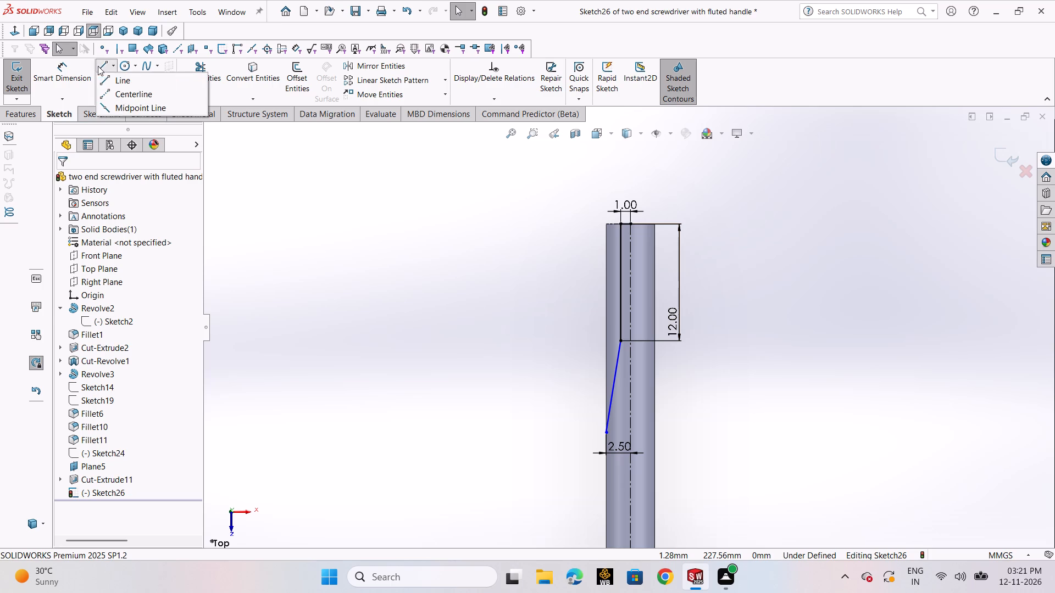
{"action": "left_click", "coordinate": [108, 79]}
{"action": "left_click", "coordinate": [621, 225]}
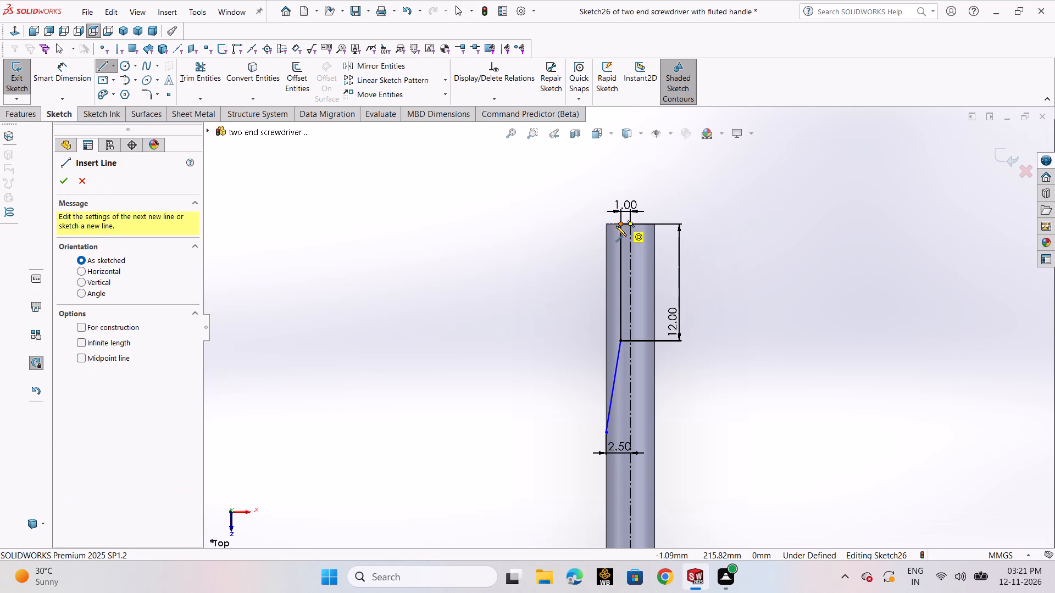
{"action": "left_click", "coordinate": [607, 225]}
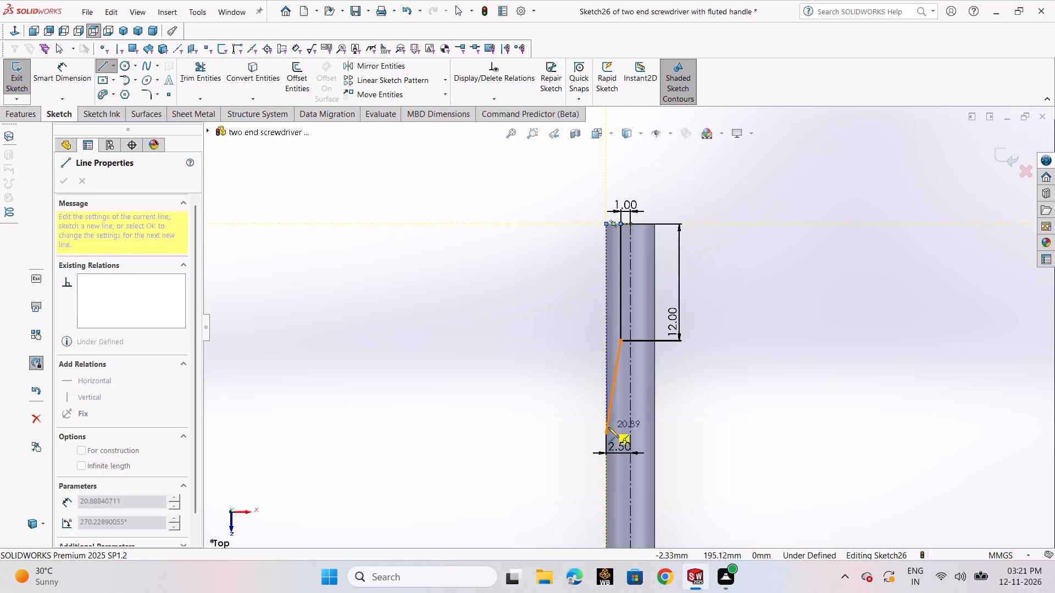
{"action": "left_click", "coordinate": [607, 432]}
{"action": "right_click", "coordinate": [608, 426]}
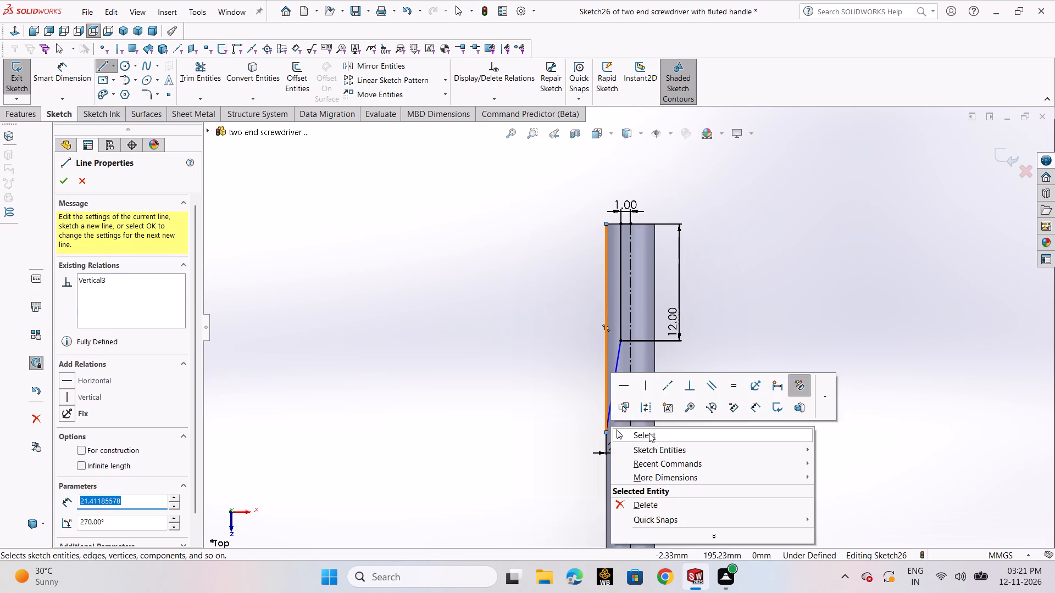
{"action": "left_click", "coordinate": [649, 433]}
Trim away the short horizontal line between the vertical profile line and the centerline at the shaft's tip.
{"action": "scroll", "coordinate": [605, 203], "scroll_direction": "down", "scroll_amount": 1}
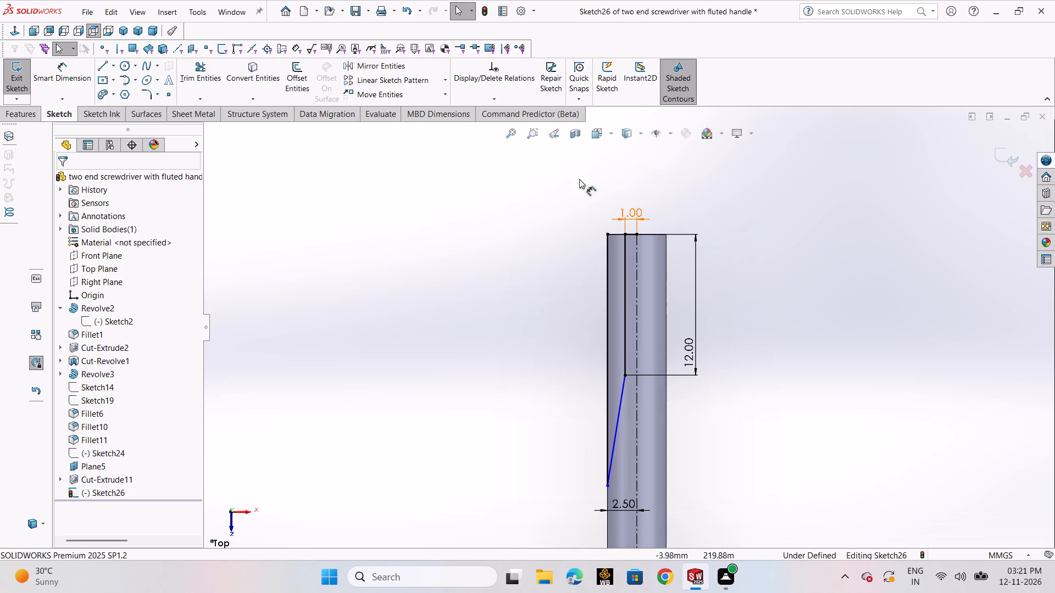
{"action": "left_click", "coordinate": [200, 77]}
{"action": "scroll", "coordinate": [496, 171], "scroll_direction": "down", "scroll_amount": 8}
{"action": "scroll", "coordinate": [943, 423], "scroll_direction": "up", "scroll_amount": 1}
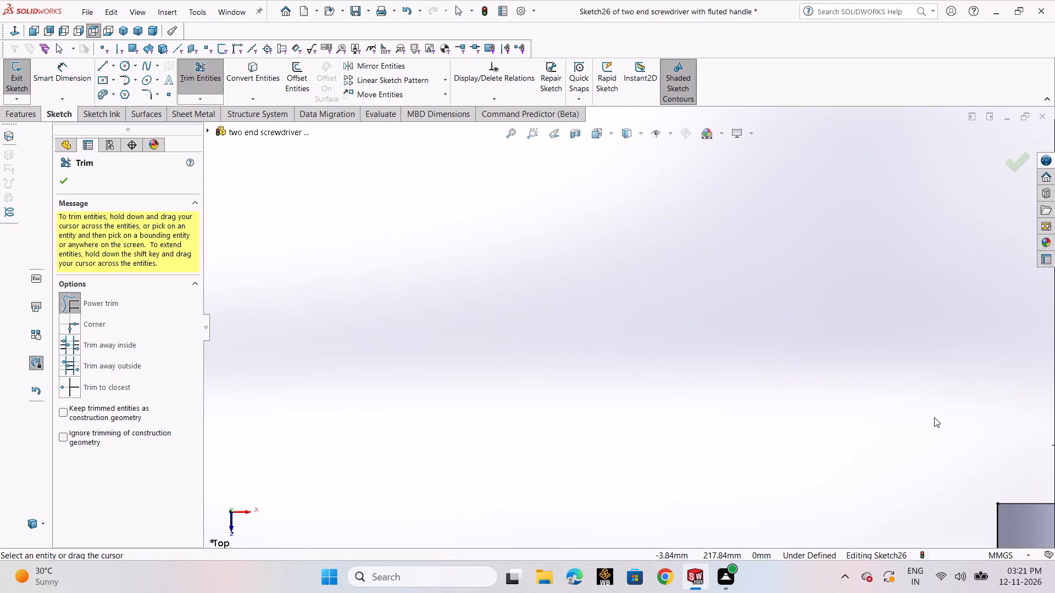
{"action": "scroll", "coordinate": [931, 416], "scroll_direction": "down", "scroll_amount": 3}
{"action": "scroll", "coordinate": [934, 417], "scroll_direction": "up", "scroll_amount": 1}
{"action": "scroll", "coordinate": [856, 390], "scroll_direction": "up", "scroll_amount": 3}
{"action": "left_click_drag", "start_coordinate": [876, 421], "coordinate": [879, 460]}
{"action": "scroll", "coordinate": [923, 310], "scroll_direction": "up", "scroll_amount": 4}
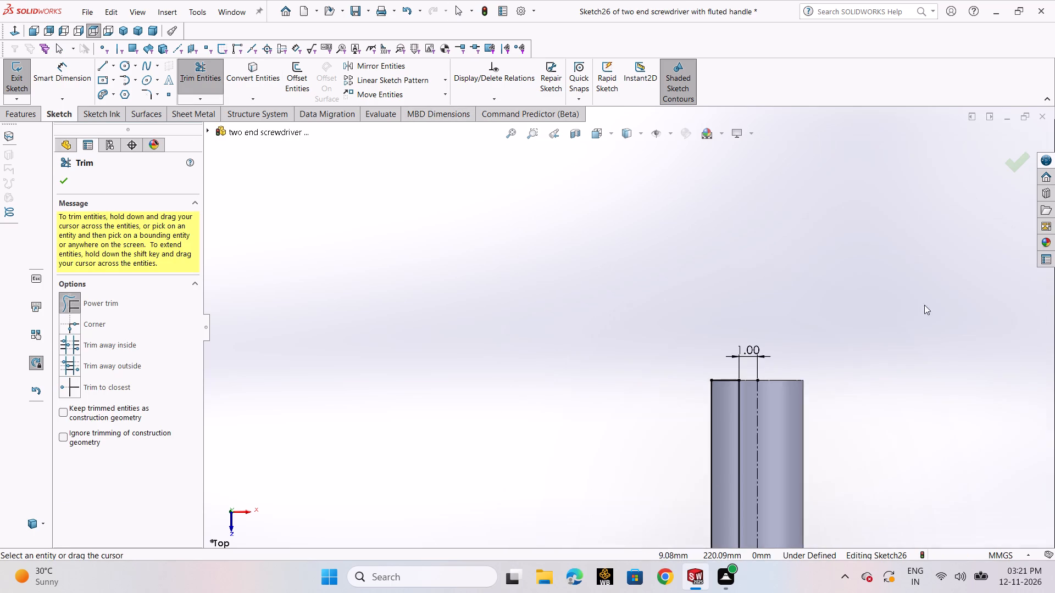
{"action": "scroll", "coordinate": [924, 305], "scroll_direction": "up", "scroll_amount": 9}
{"action": "left_click", "coordinate": [1012, 169]}
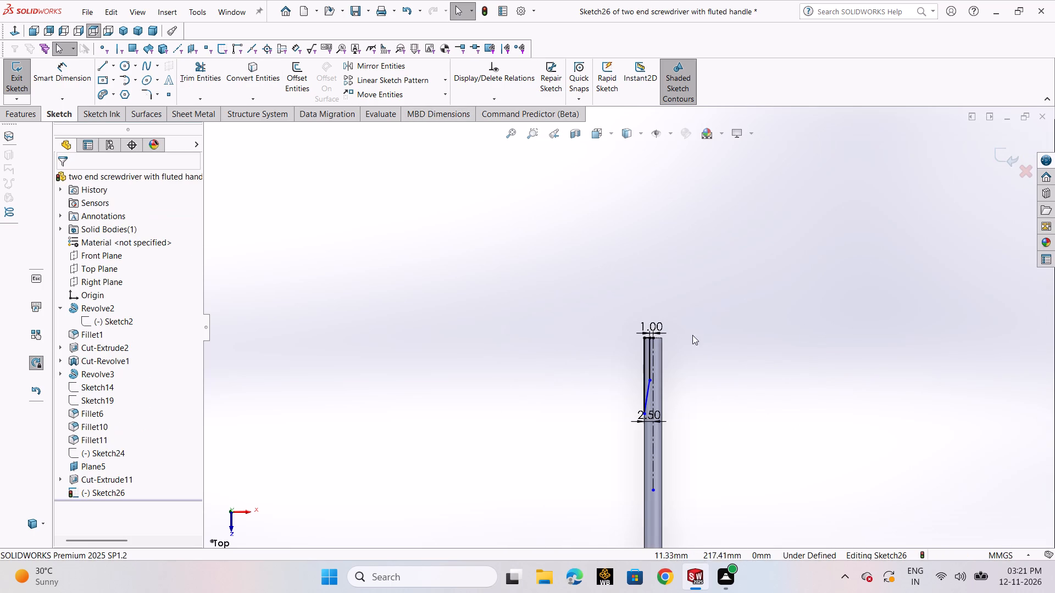
Finish the sketch and cut-extrude the closed tip profile with Through All - Both.
{"action": "left_click", "coordinate": [518, 317]}
{"action": "left_click", "coordinate": [15, 83]}
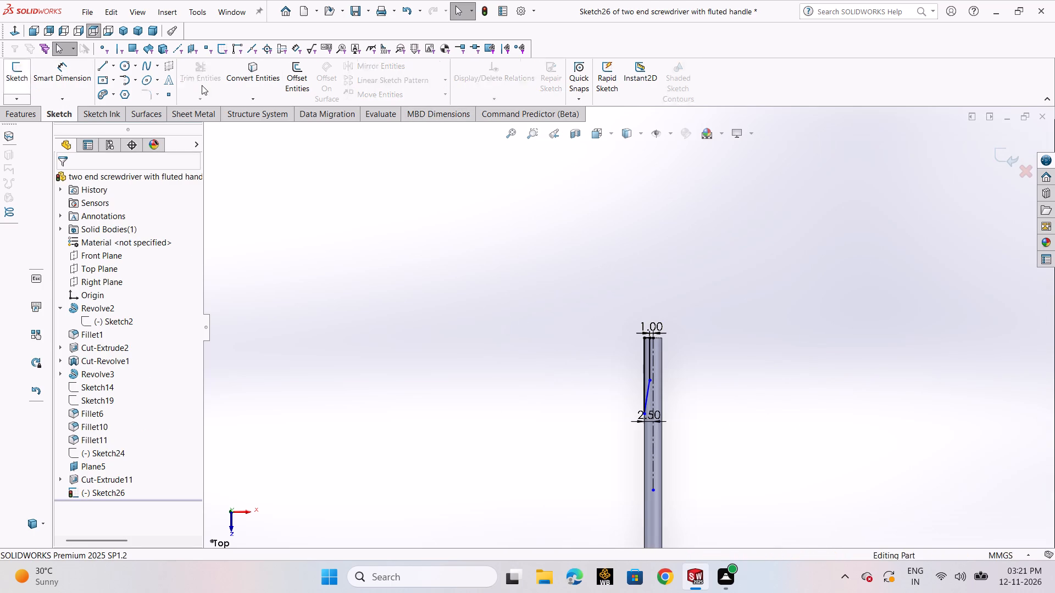
{"action": "left_click", "coordinate": [201, 82]}
{"action": "scroll", "coordinate": [757, 408], "scroll_direction": "up", "scroll_amount": 2}
{"action": "scroll", "coordinate": [692, 398], "scroll_direction": "down", "scroll_amount": 1}
{"action": "middle_click_drag", "start_coordinate": [778, 334], "coordinate": [828, 342]}
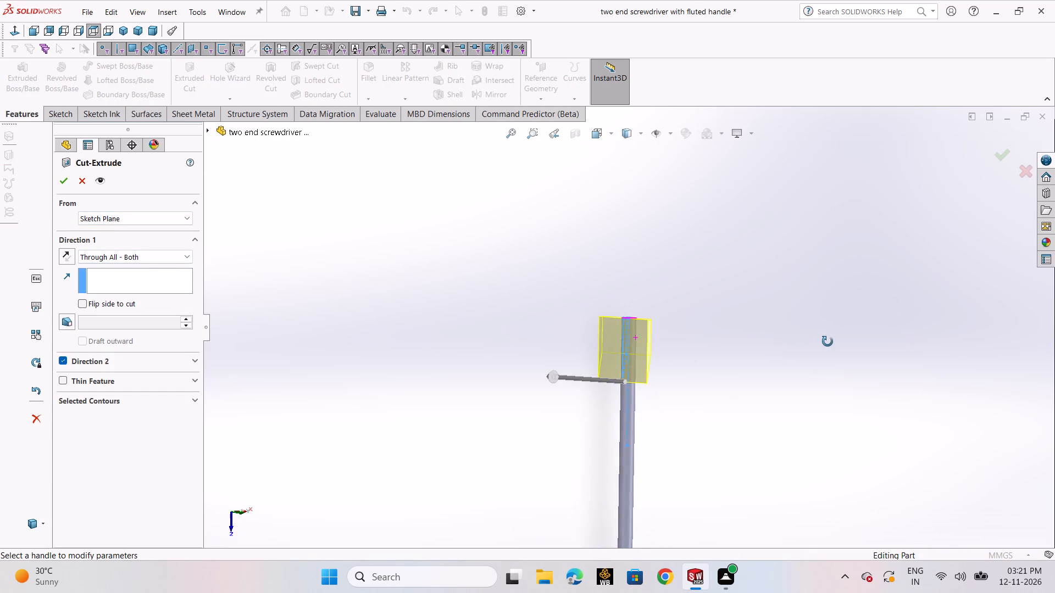
{"action": "middle_click_drag", "start_coordinate": [828, 342], "coordinate": [846, 342]}
{"action": "left_click", "coordinate": [56, 179]}
{"action": "left_click", "coordinate": [707, 331]}
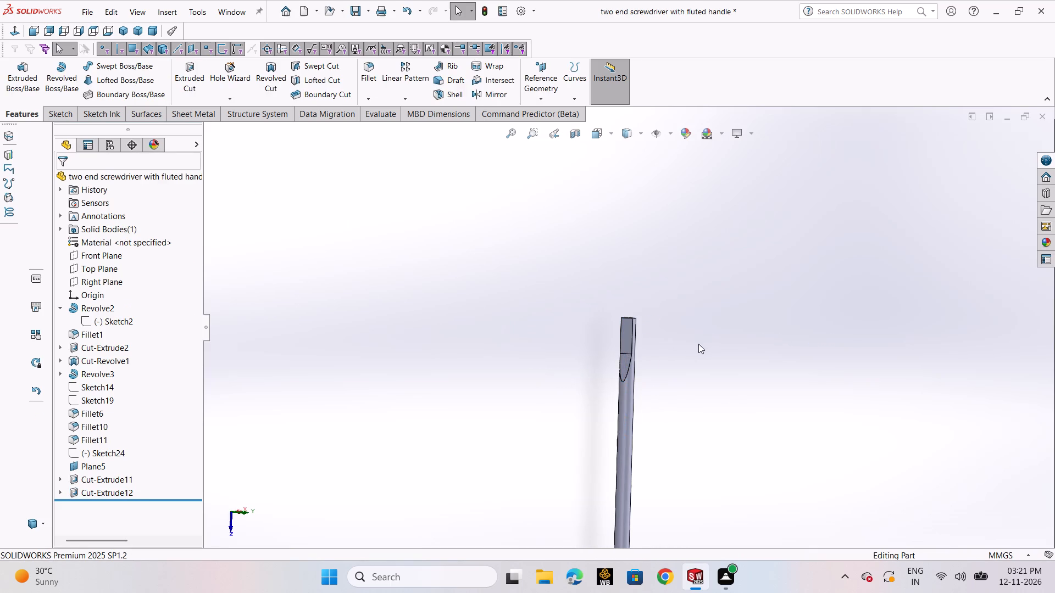
Mirror the new tip cut about the Right Plane to flatten the opposite side of the shaft.
{"action": "middle_click_drag", "start_coordinate": [704, 345], "coordinate": [641, 363]}
{"action": "scroll", "coordinate": [666, 357], "scroll_direction": "down", "scroll_amount": 1}
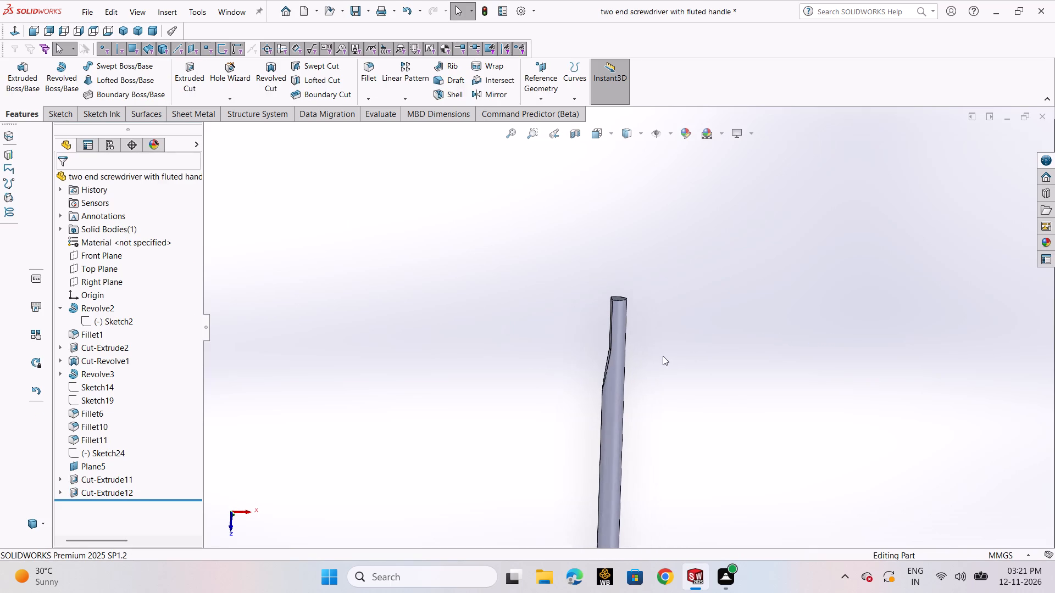
{"action": "scroll", "coordinate": [663, 356], "scroll_direction": "down", "scroll_amount": 4}
{"action": "middle_click_drag", "start_coordinate": [685, 350], "coordinate": [681, 342]}
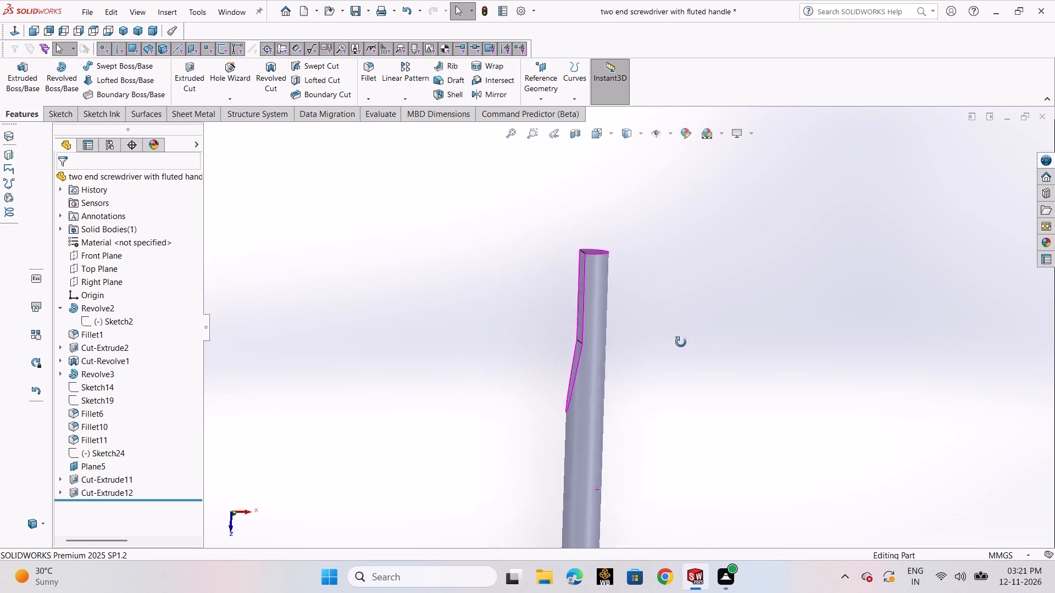
{"action": "middle_click_drag", "start_coordinate": [681, 342], "coordinate": [671, 343]}
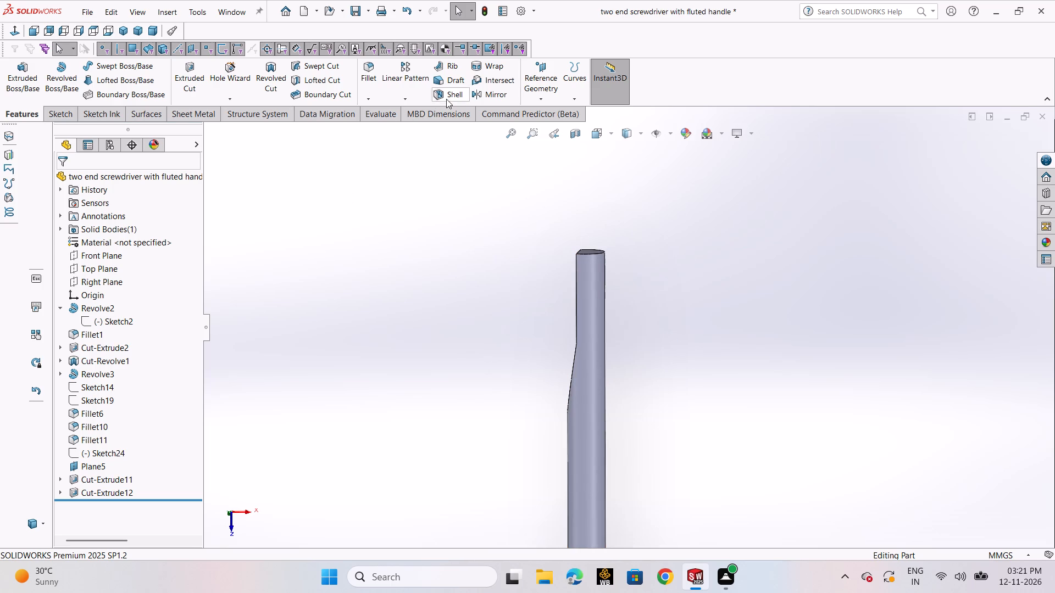
{"action": "left_click", "coordinate": [506, 93]}
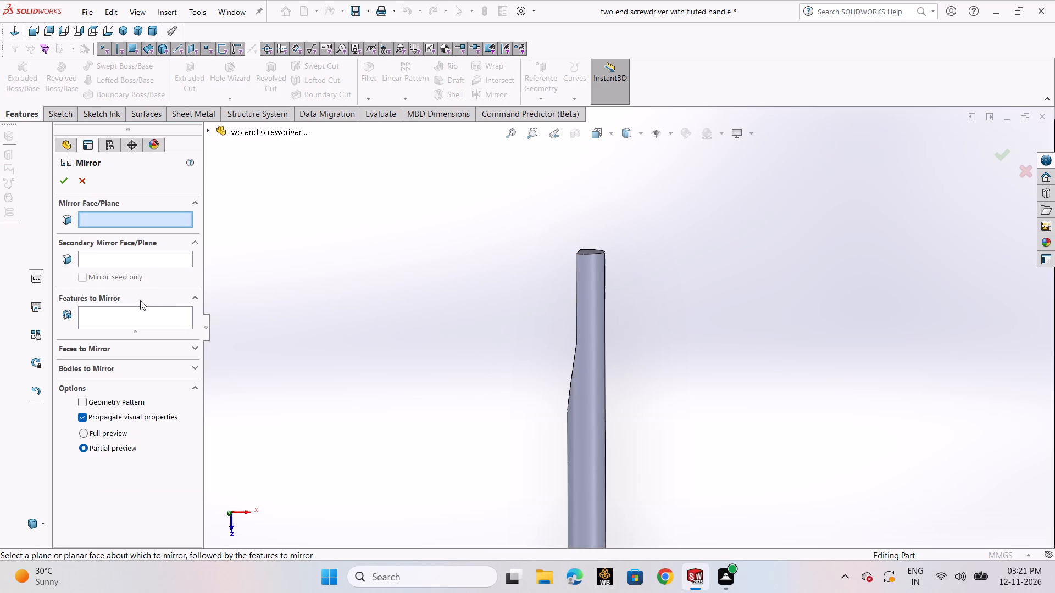
{"action": "left_click", "coordinate": [140, 314]}
{"action": "left_click", "coordinate": [206, 131]}
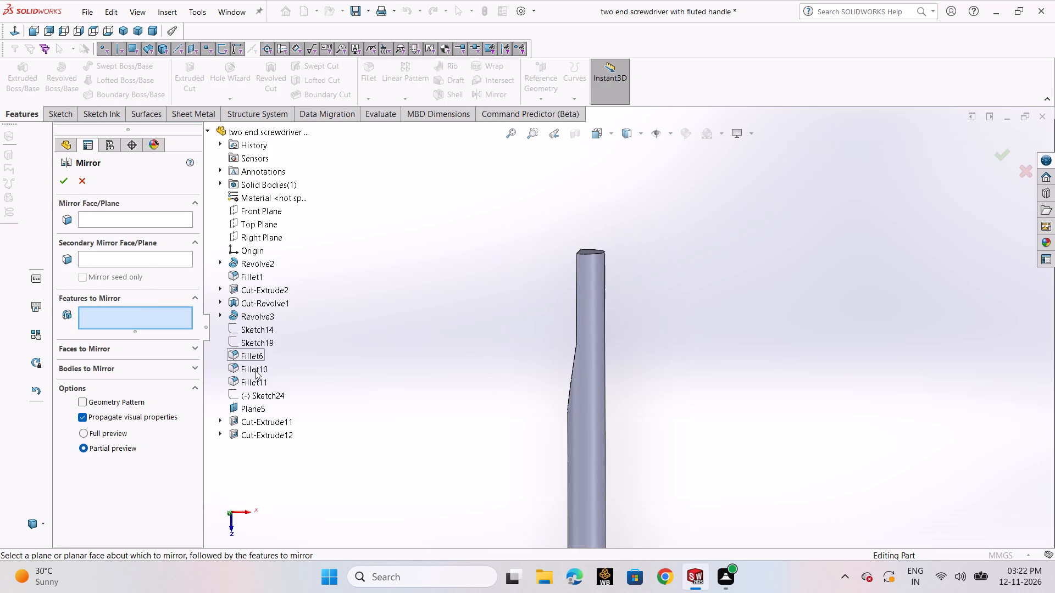
{"action": "left_click", "coordinate": [265, 432]}
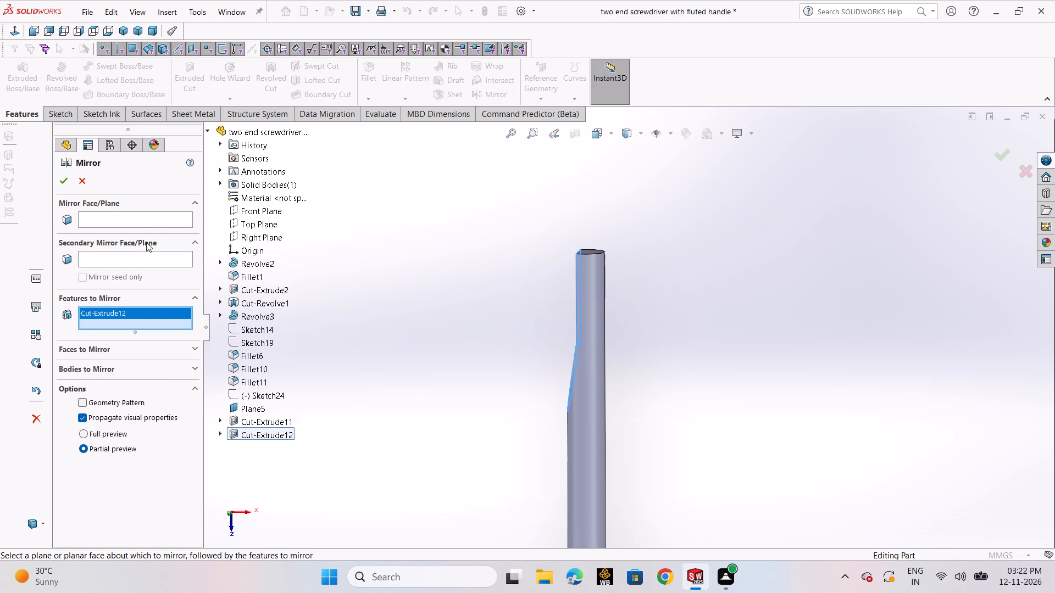
{"action": "left_click", "coordinate": [145, 221]}
{"action": "left_click", "coordinate": [260, 236]}
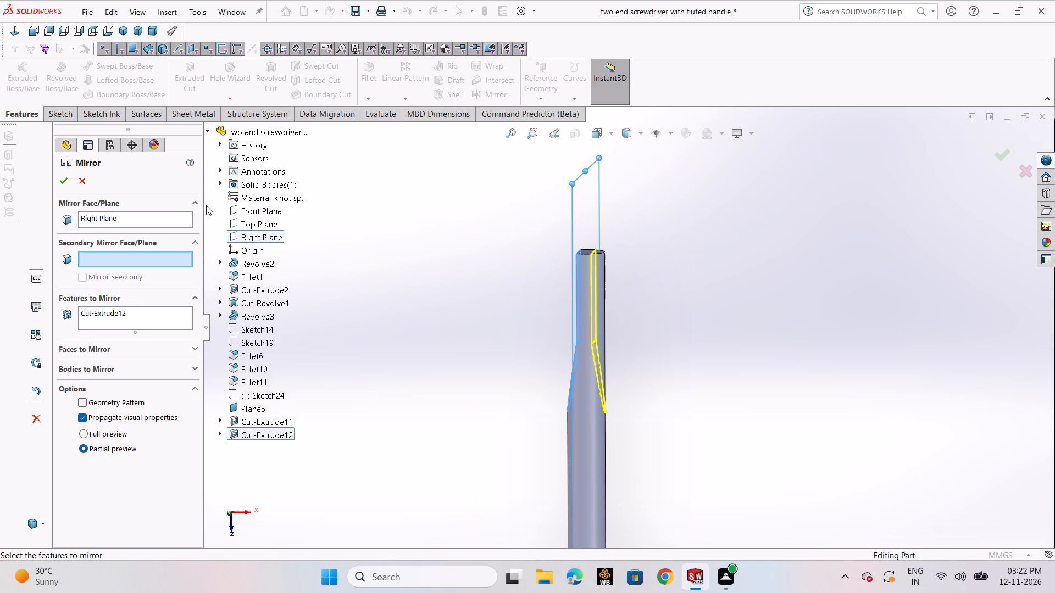
{"action": "left_click", "coordinate": [59, 181]}
{"action": "left_click", "coordinate": [520, 261]}
Apply a green color appearance to the whole part, shown in isometric view.
{"action": "scroll", "coordinate": [636, 287], "scroll_direction": "up", "scroll_amount": 1}
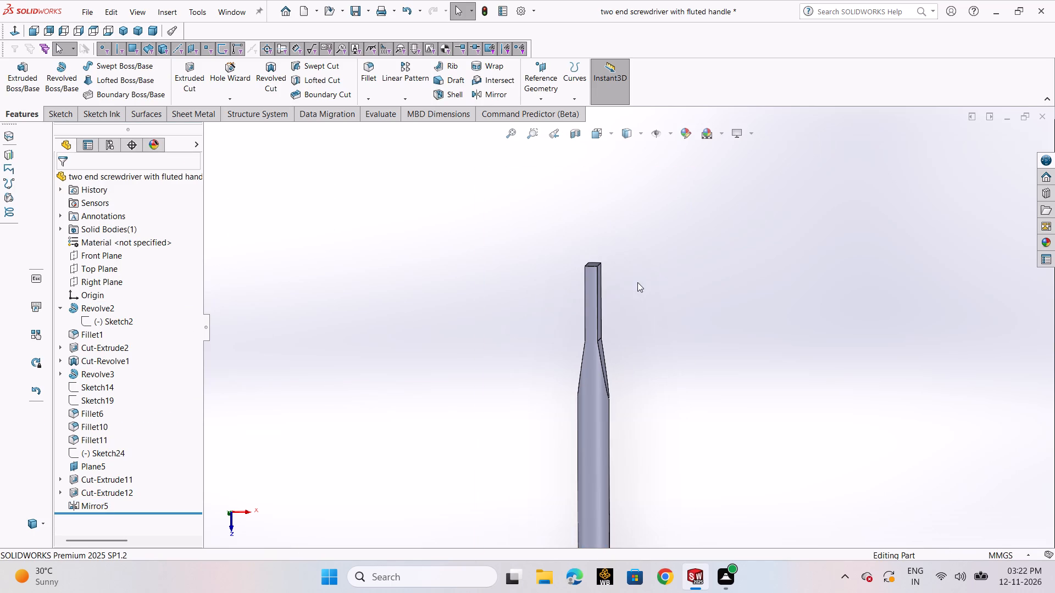
{"action": "middle_click_drag", "start_coordinate": [637, 279], "coordinate": [651, 328]}
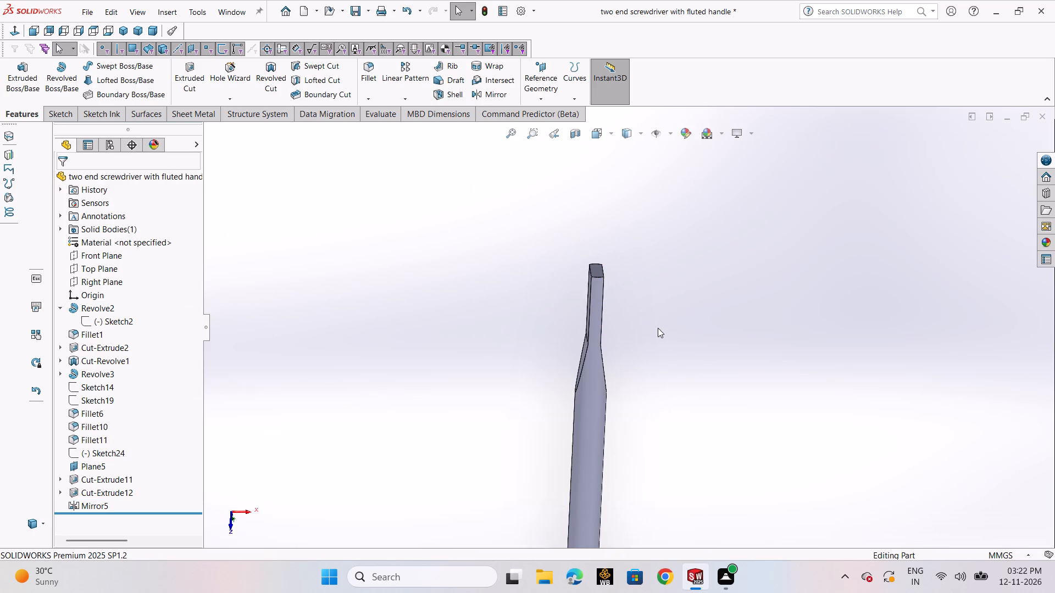
{"action": "scroll", "coordinate": [658, 328], "scroll_direction": "up", "scroll_amount": 1}
{"action": "key", "text": "ctrl+7"}
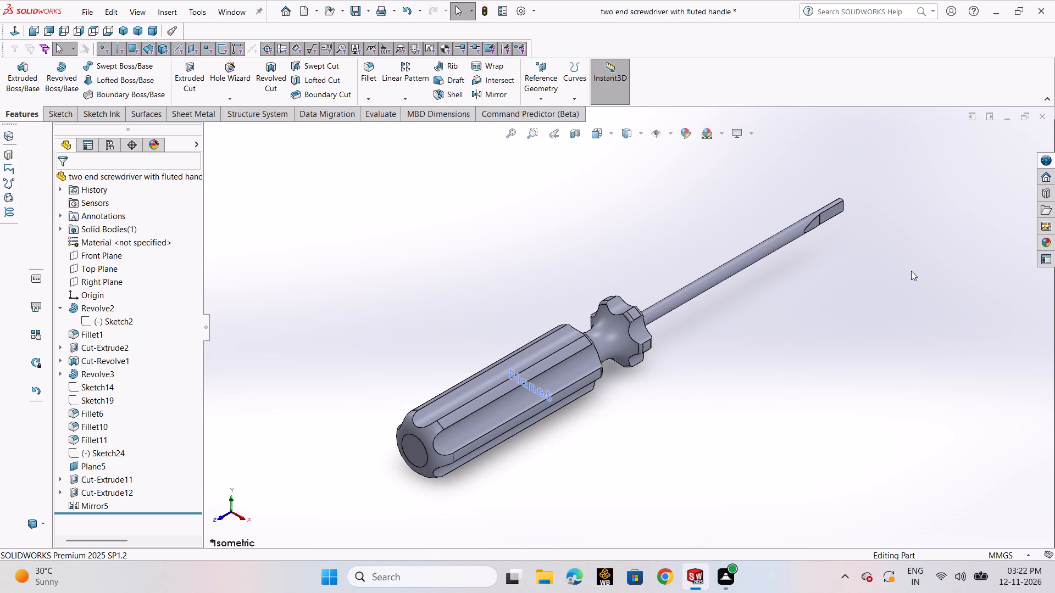
{"action": "left_click", "coordinate": [682, 136]}
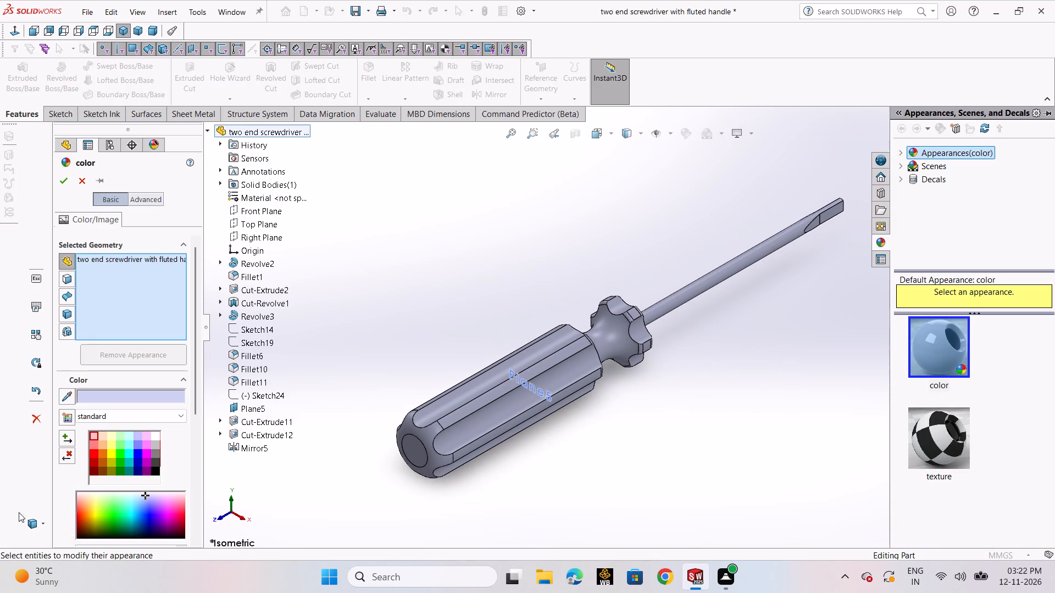
{"action": "left_click", "coordinate": [120, 522]}
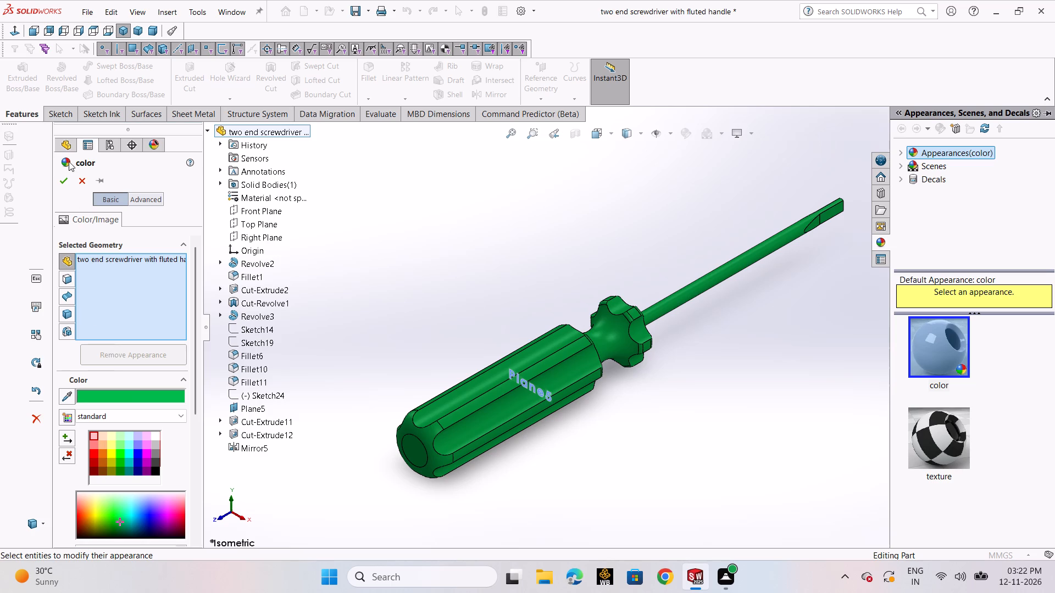
{"action": "left_click", "coordinate": [62, 183]}
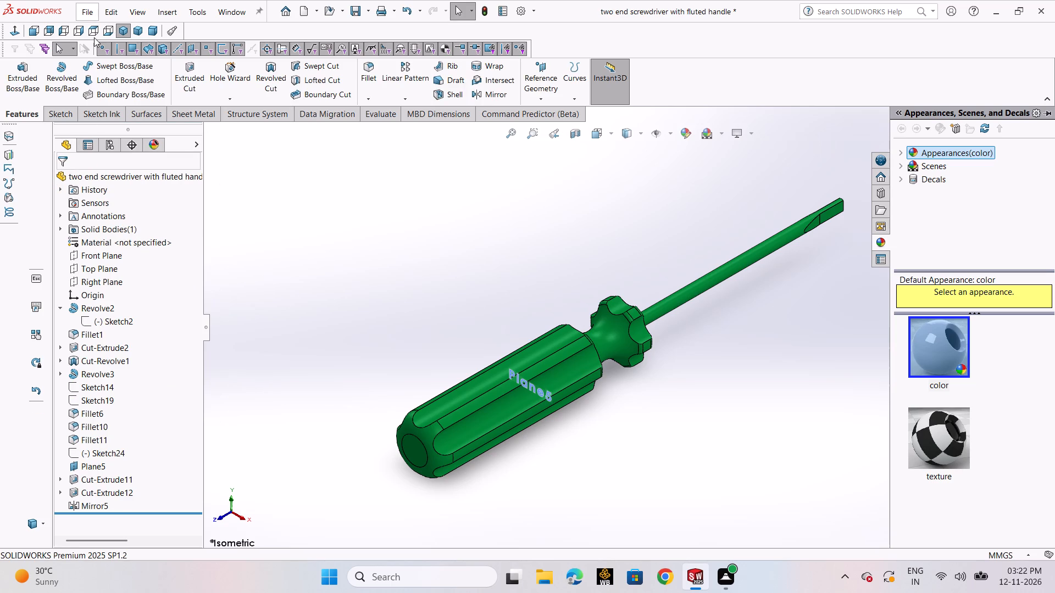
Save the screwdriver part.
{"action": "key", "text": "ctrl+s"}
Save a PDF version of the part as "two end screwdriver with fluted handle" in the inetenship folder.
{"action": "left_click", "coordinate": [88, 12]}
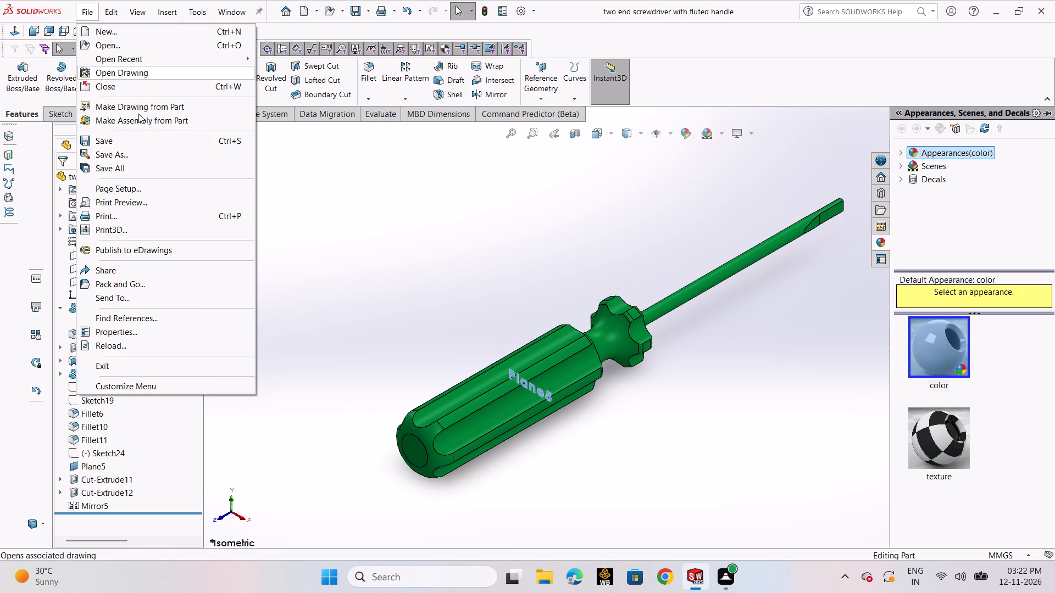
{"action": "left_click", "coordinate": [140, 159]}
{"action": "left_click", "coordinate": [540, 307]}
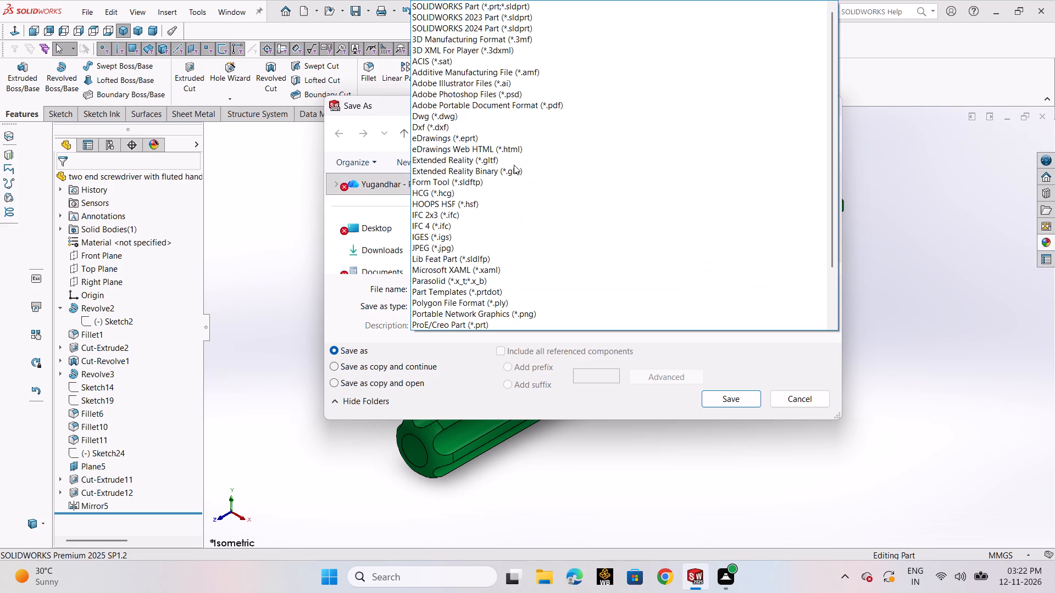
{"action": "left_click", "coordinate": [518, 107]}
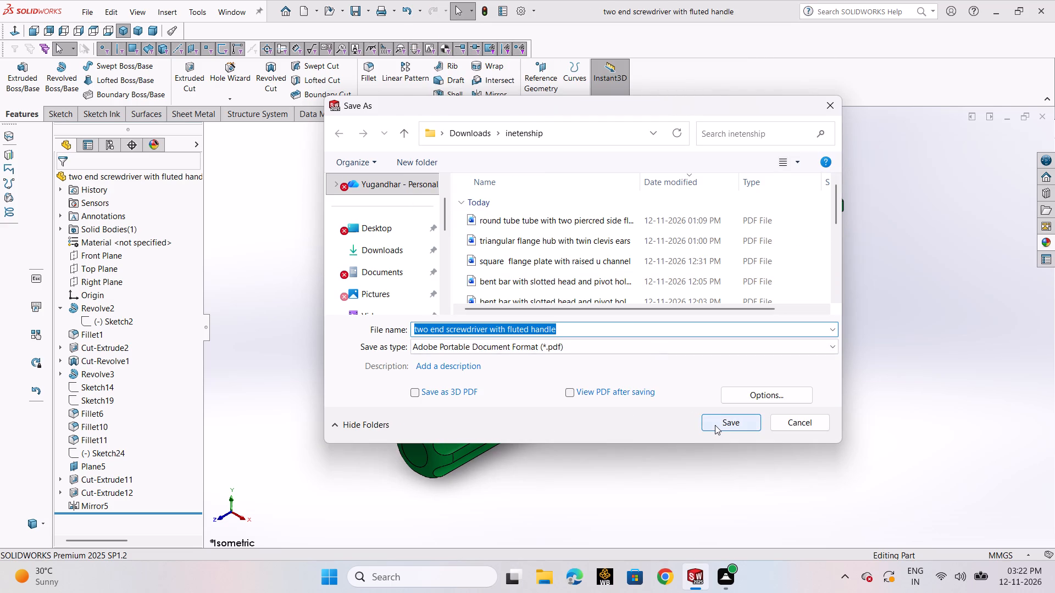
{"action": "left_click", "coordinate": [715, 425]}
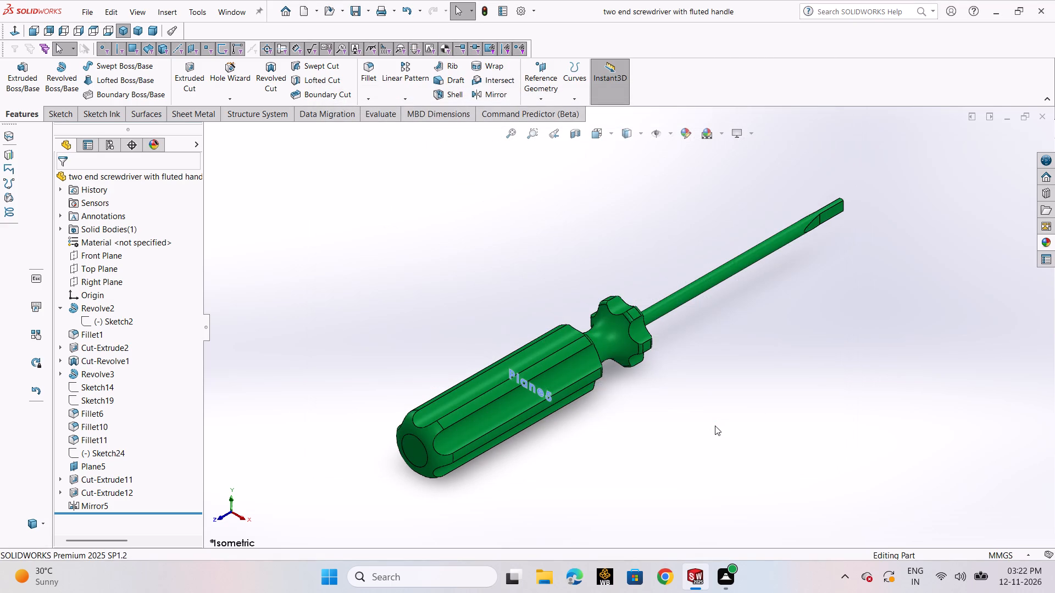